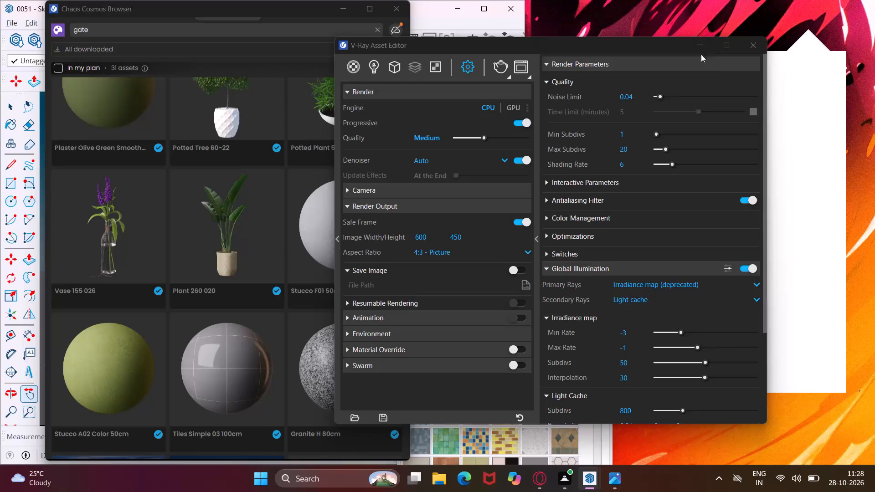
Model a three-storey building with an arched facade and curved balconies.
Close the V-Ray Asset Editor, the Chaos Cosmos Browser and the colour picker window.
{"action": "left_click", "coordinate": [749, 46]}
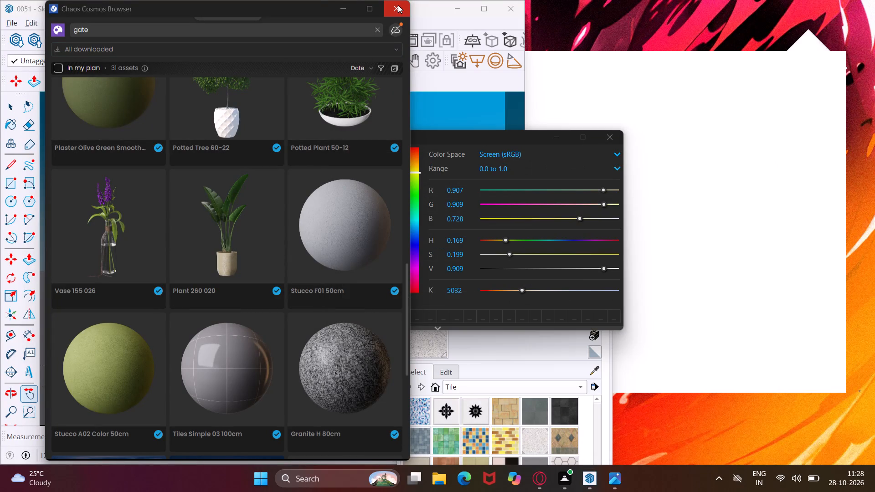
{"action": "left_click", "coordinate": [398, 5]}
{"action": "left_click", "coordinate": [608, 137]}
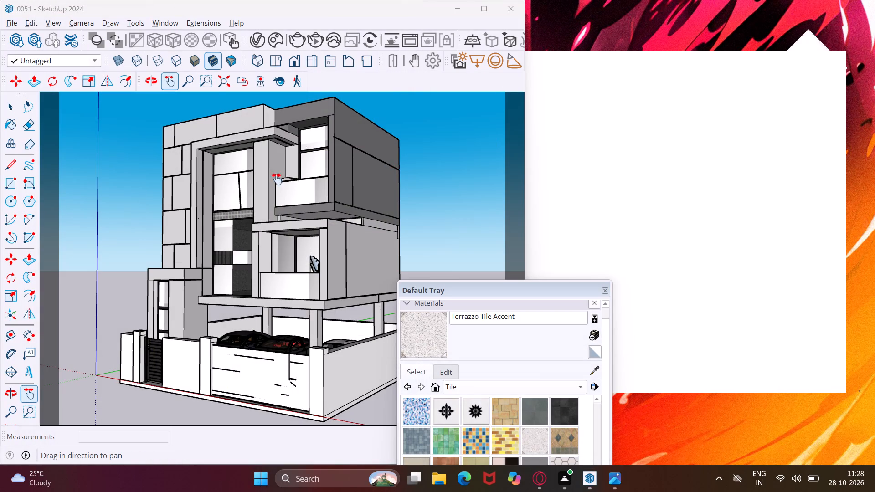
Create a new blank model.
{"action": "left_click", "coordinate": [7, 22]}
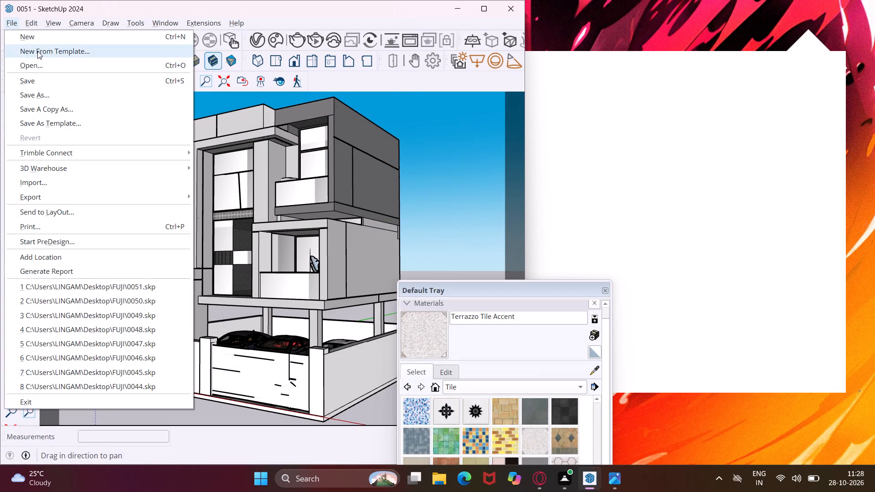
{"action": "left_click", "coordinate": [45, 38]}
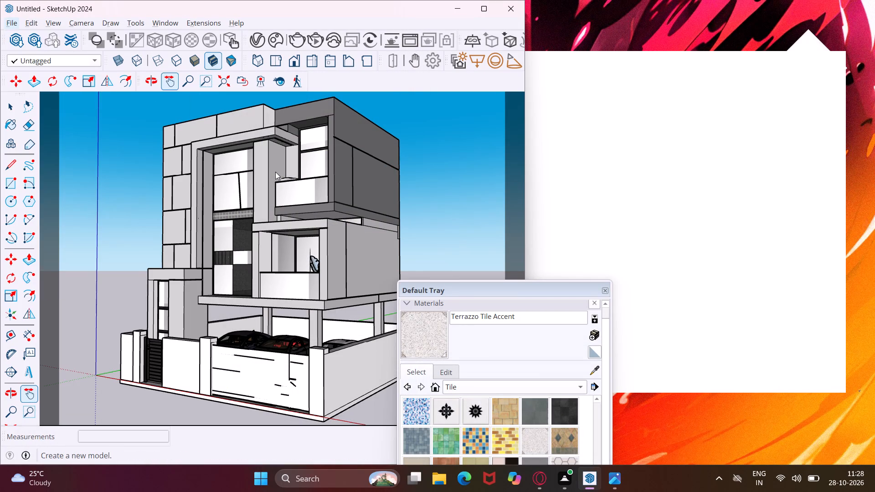
Delete the default human scale figure standing near the origin.
{"action": "middle_click_drag", "start_coordinate": [333, 313], "coordinate": [321, 337]}
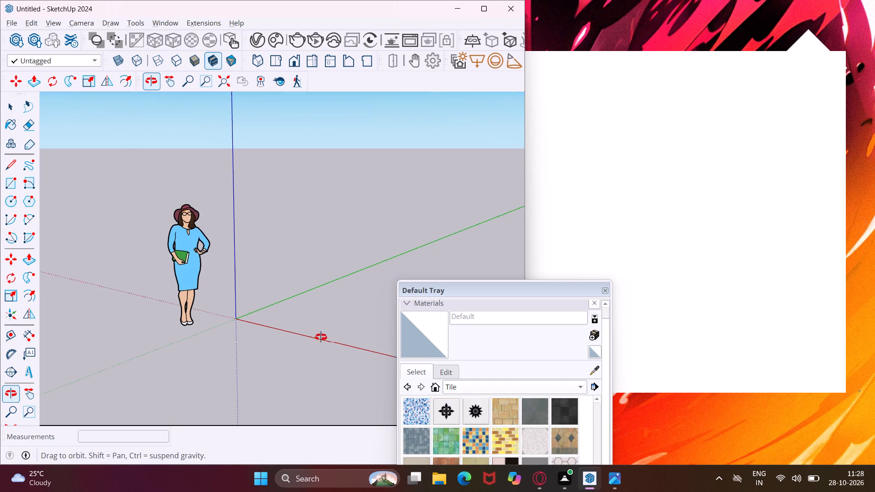
{"action": "middle_click_drag", "start_coordinate": [321, 337], "coordinate": [240, 367]}
{"action": "scroll", "coordinate": [226, 317], "scroll_direction": "down", "scroll_amount": 2}
{"action": "left_click_drag", "start_coordinate": [236, 201], "coordinate": [176, 334]}
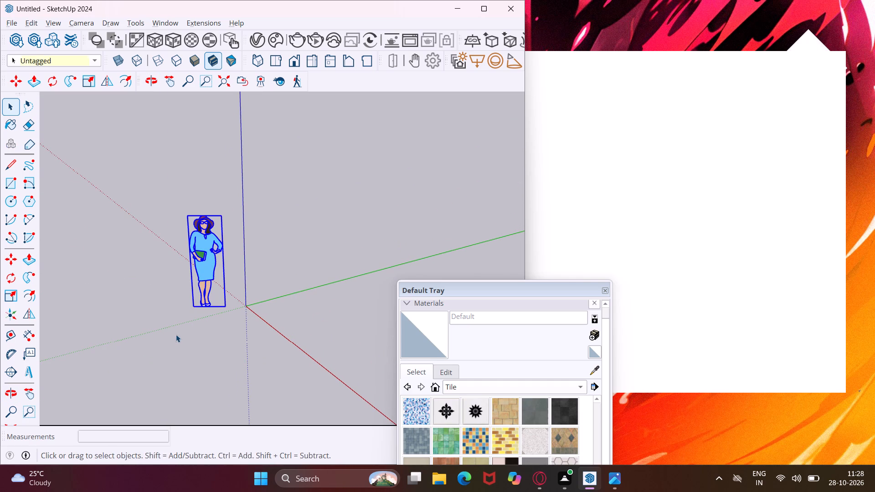
{"action": "key", "text": "Delete"}
Draw a 30' by 40' rectangle on the ground plane near the origin, between the red and green axes.
{"action": "middle_click", "coordinate": [286, 318]}
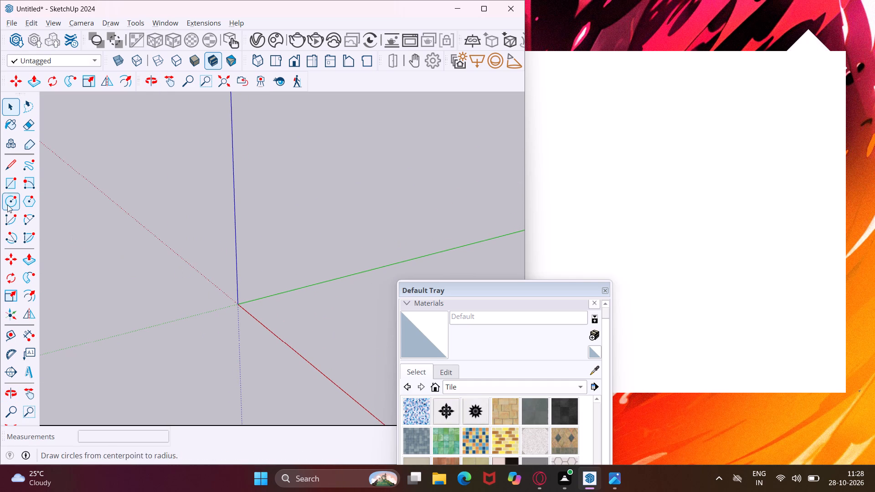
{"action": "left_click", "coordinate": [7, 185]}
{"action": "scroll", "coordinate": [194, 255], "scroll_direction": "down", "scroll_amount": 5}
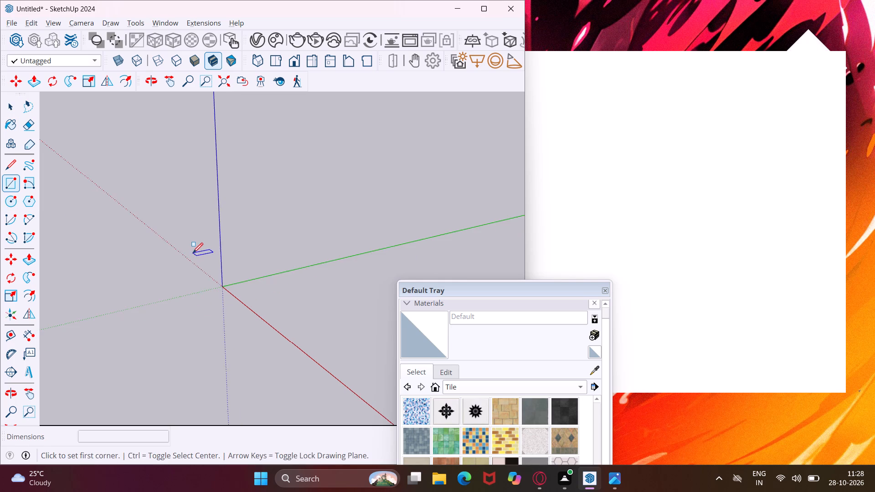
{"action": "scroll", "coordinate": [190, 249], "scroll_direction": "down", "scroll_amount": 12}
{"action": "middle_click_drag", "start_coordinate": [236, 271], "coordinate": [240, 324]}
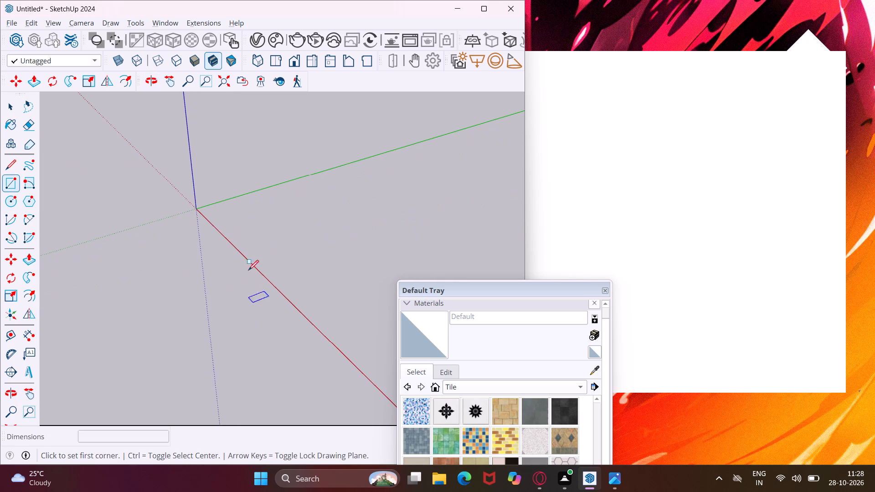
{"action": "left_click", "coordinate": [236, 221]}
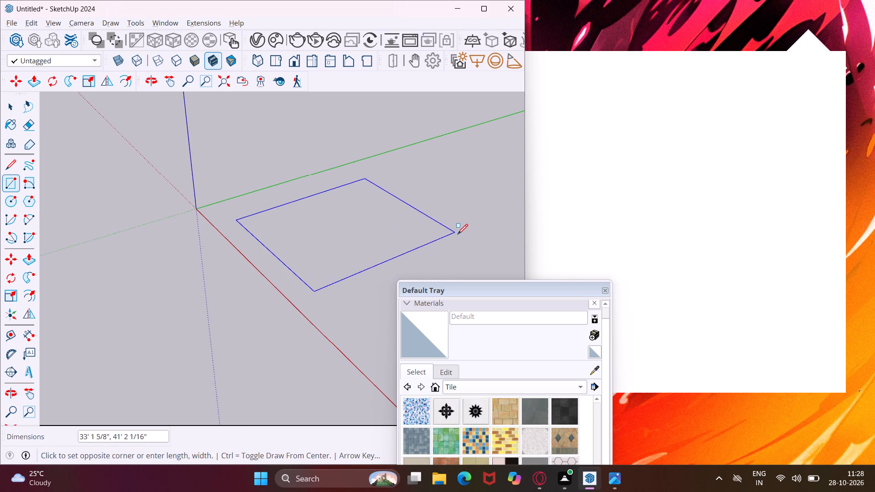
{"action": "left_click", "coordinate": [463, 236]}
{"action": "type", "text": "30'"}
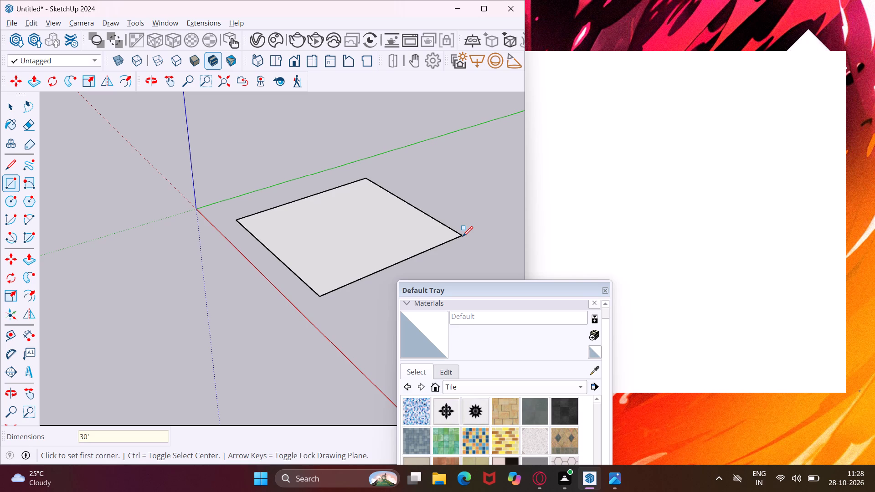
{"action": "key", "text": "comma"}
{"action": "type", "text": "40"}
{"action": "key", "text": "apostrophe"}
{"action": "key", "text": "Return"}
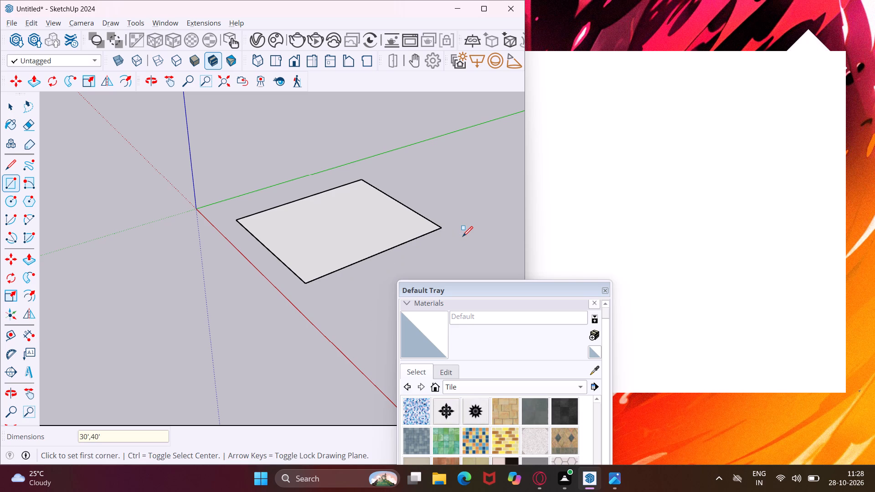
{"action": "key", "text": "Escape"}
{"action": "key", "text": "space"}
Open the three-storey arched-window house image from the elevation folder in Downloads and place it side by side with the SketchUp model.
{"action": "middle_click_drag", "start_coordinate": [375, 233], "coordinate": [399, 248]}
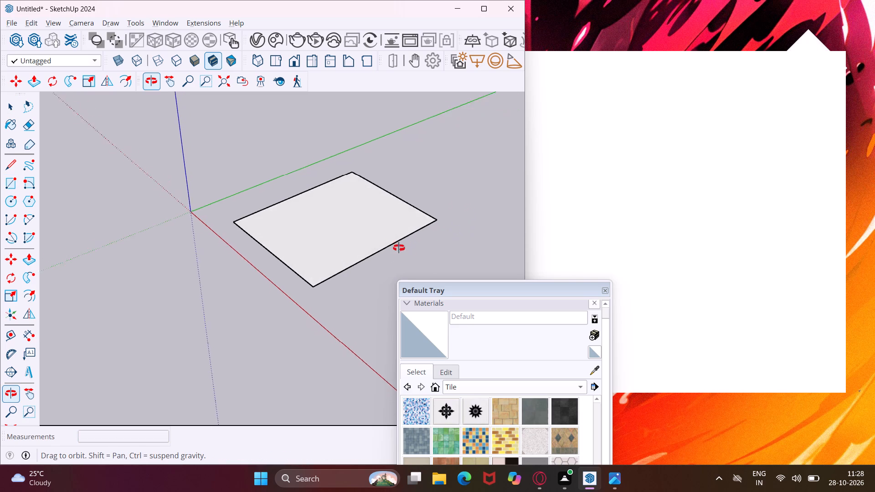
{"action": "middle_click_drag", "start_coordinate": [399, 248], "coordinate": [491, 250]}
{"action": "scroll", "coordinate": [387, 208], "scroll_direction": "up", "scroll_amount": 7}
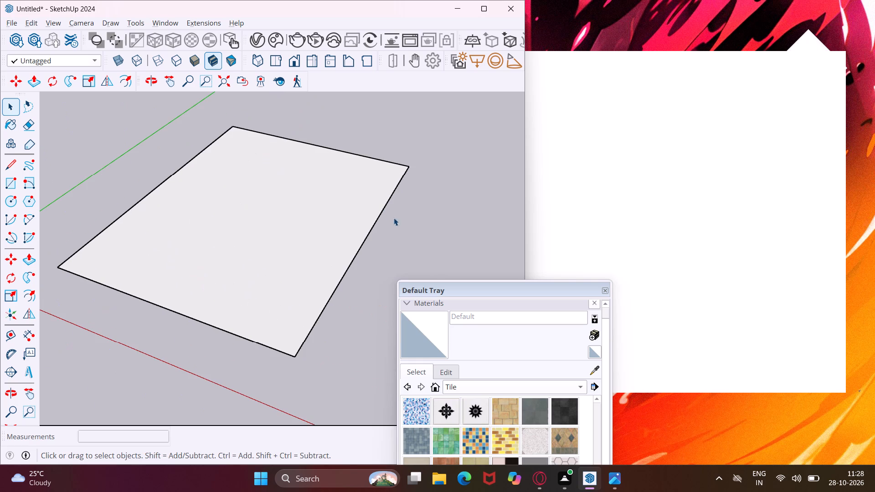
{"action": "left_click", "coordinate": [434, 482]}
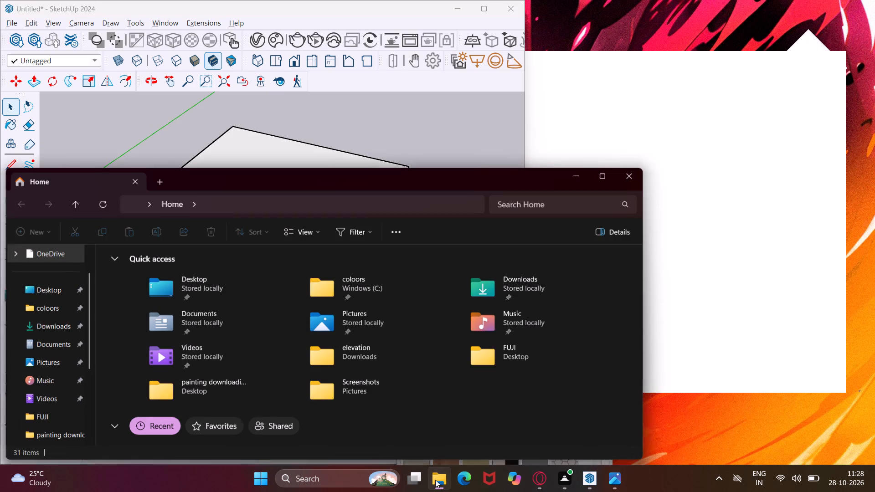
{"action": "left_click", "coordinate": [38, 325]}
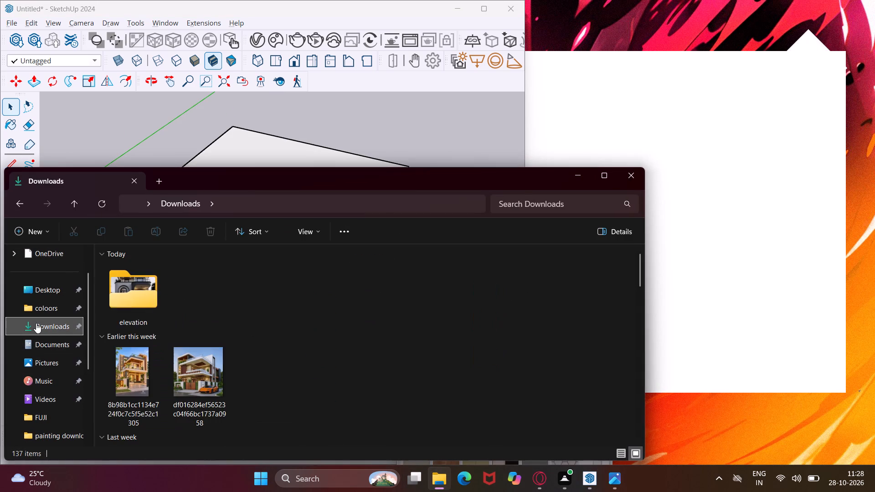
{"action": "double_click", "coordinate": [158, 308]}
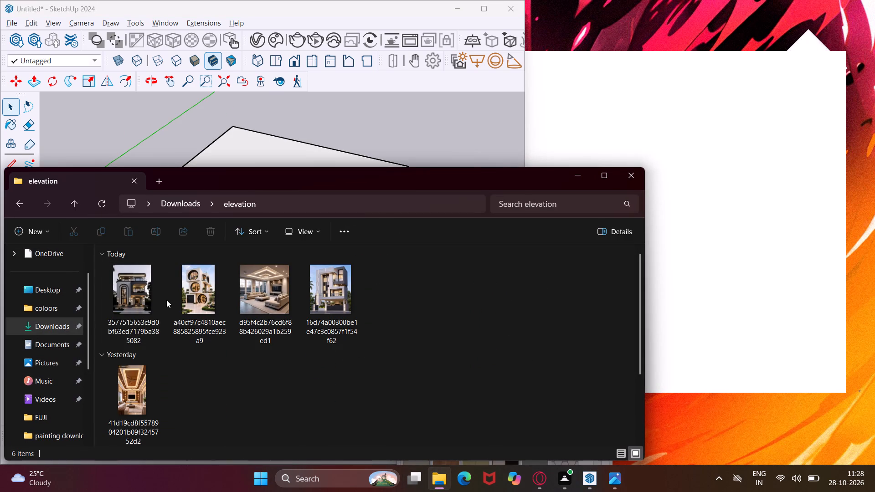
{"action": "double_click", "coordinate": [160, 297]}
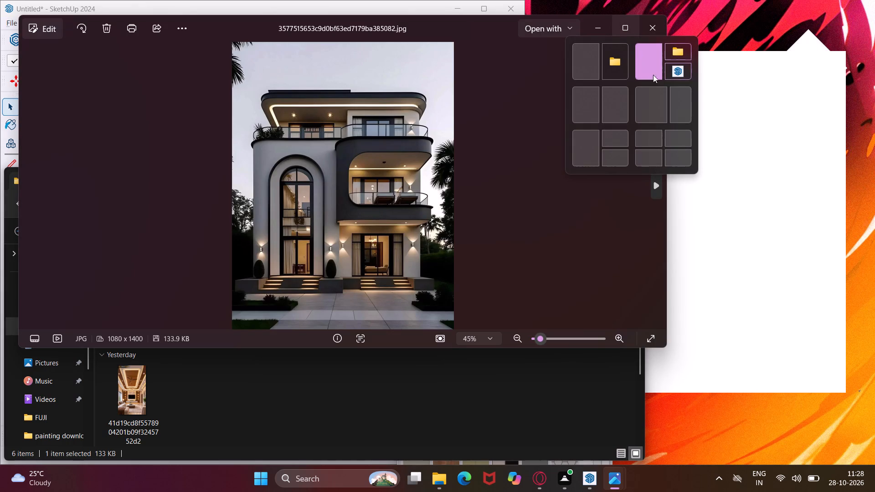
{"action": "left_click", "coordinate": [674, 97]}
{"action": "left_click", "coordinate": [402, 163]}
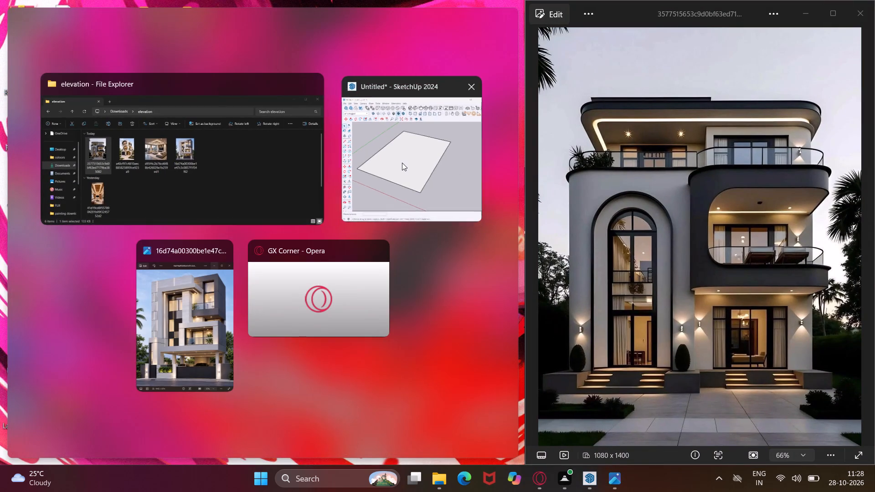
Add a guide line 9" inside the rectangle's 30' edge nearest the red axis.
{"action": "middle_click_drag", "start_coordinate": [339, 285], "coordinate": [331, 317]}
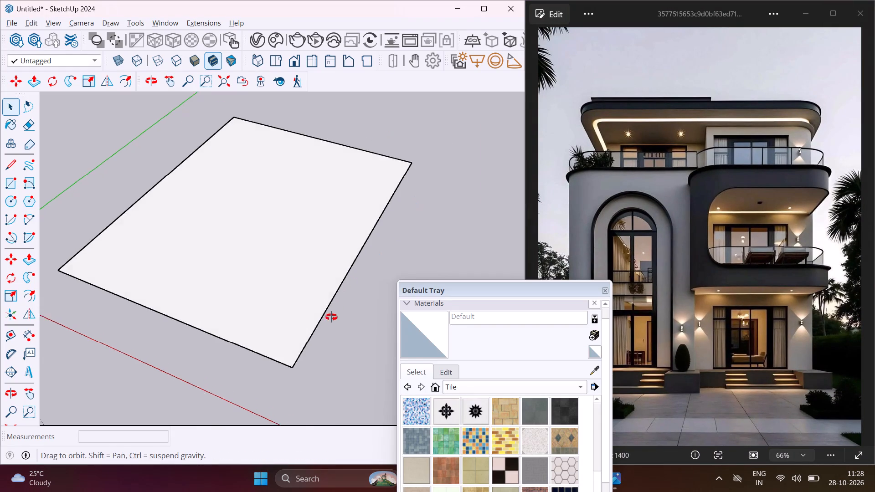
{"action": "middle_click_drag", "start_coordinate": [331, 317], "coordinate": [323, 344]}
{"action": "scroll", "coordinate": [218, 252], "scroll_direction": "down", "scroll_amount": 4}
{"action": "middle_click_drag", "start_coordinate": [211, 244], "coordinate": [225, 265]}
{"action": "scroll", "coordinate": [188, 224], "scroll_direction": "up", "scroll_amount": 3}
{"action": "scroll", "coordinate": [168, 235], "scroll_direction": "down", "scroll_amount": 1}
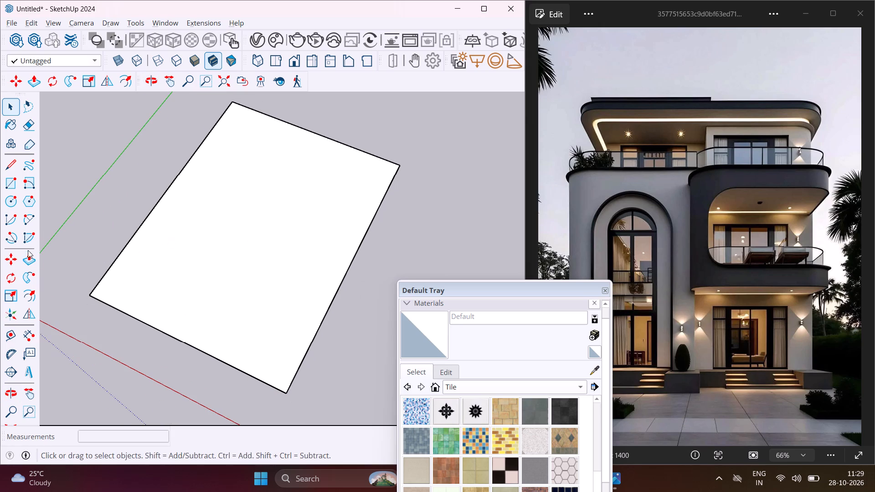
{"action": "left_click", "coordinate": [9, 337]}
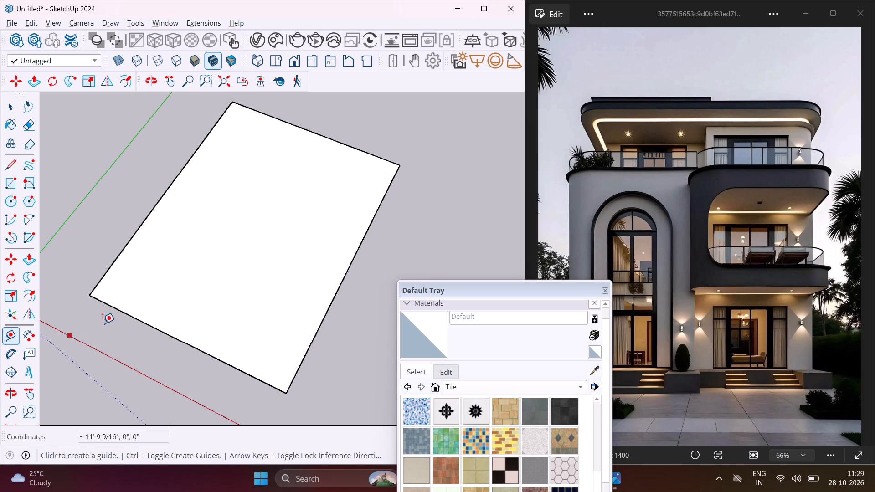
{"action": "scroll", "coordinate": [129, 295], "scroll_direction": "up", "scroll_amount": 2}
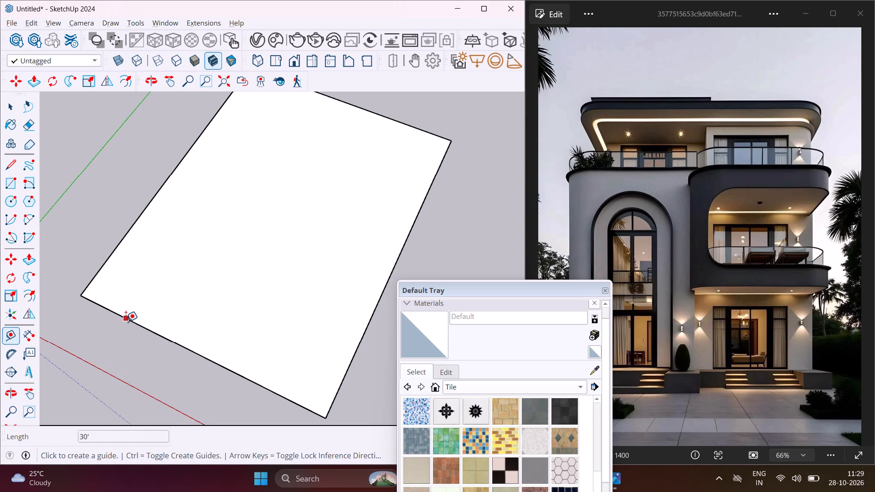
{"action": "left_click", "coordinate": [134, 322]}
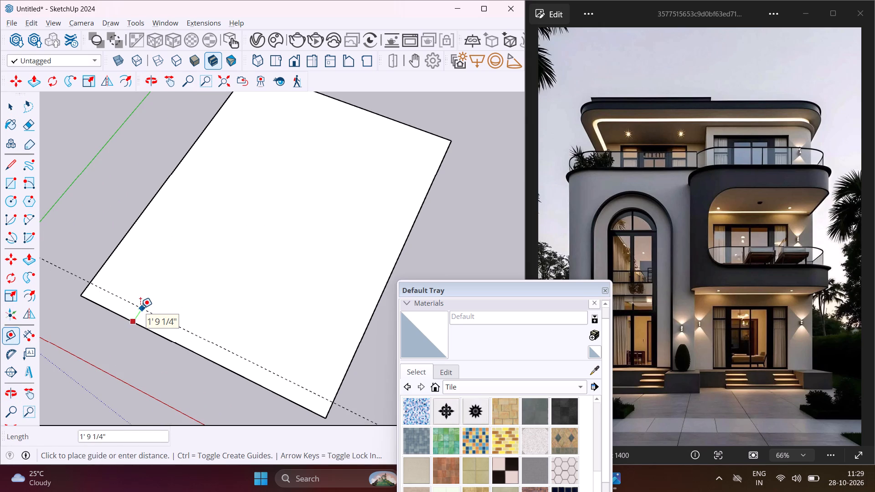
{"action": "type", "text": "9\""}
{"action": "key", "text": "Return"}
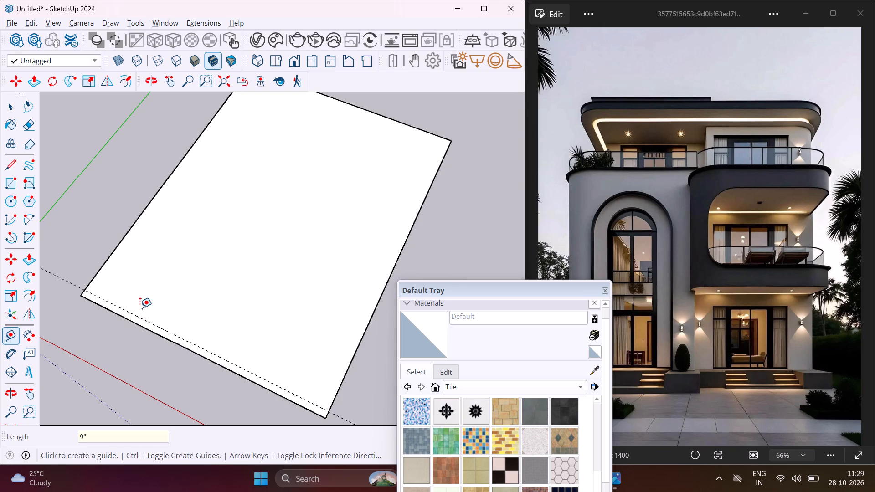
Add a guide line 9" inside the rectangle's 40' edge nearest the green axis.
{"action": "left_click", "coordinate": [117, 246]}
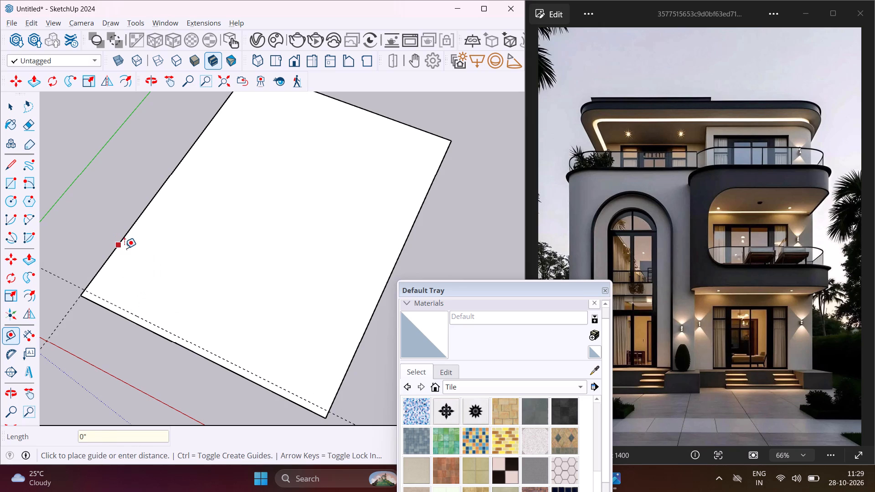
{"action": "type", "text": "9\""}
{"action": "key", "text": "Return"}
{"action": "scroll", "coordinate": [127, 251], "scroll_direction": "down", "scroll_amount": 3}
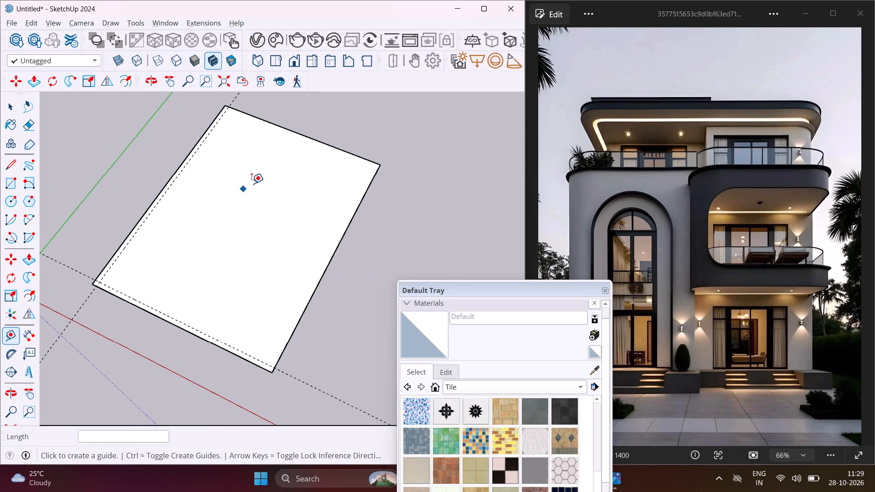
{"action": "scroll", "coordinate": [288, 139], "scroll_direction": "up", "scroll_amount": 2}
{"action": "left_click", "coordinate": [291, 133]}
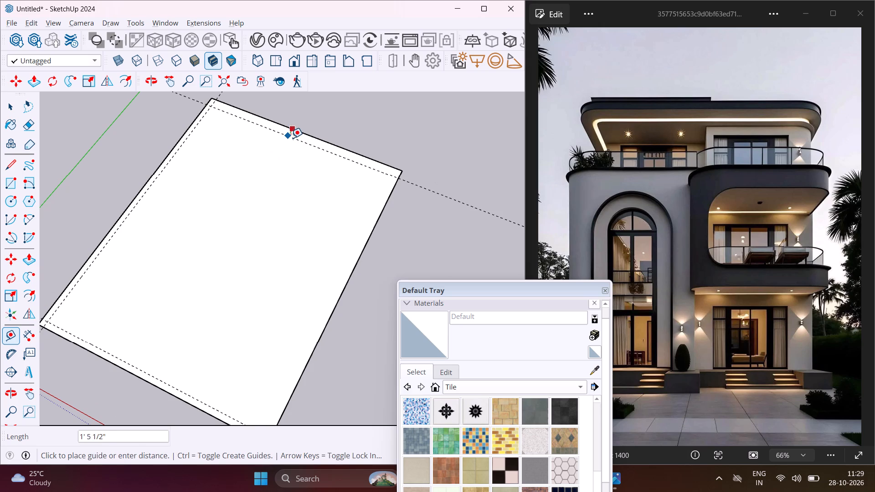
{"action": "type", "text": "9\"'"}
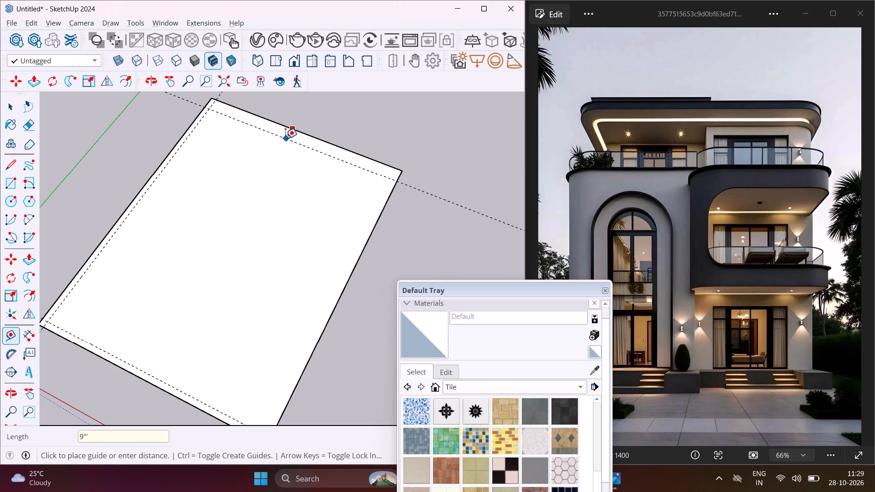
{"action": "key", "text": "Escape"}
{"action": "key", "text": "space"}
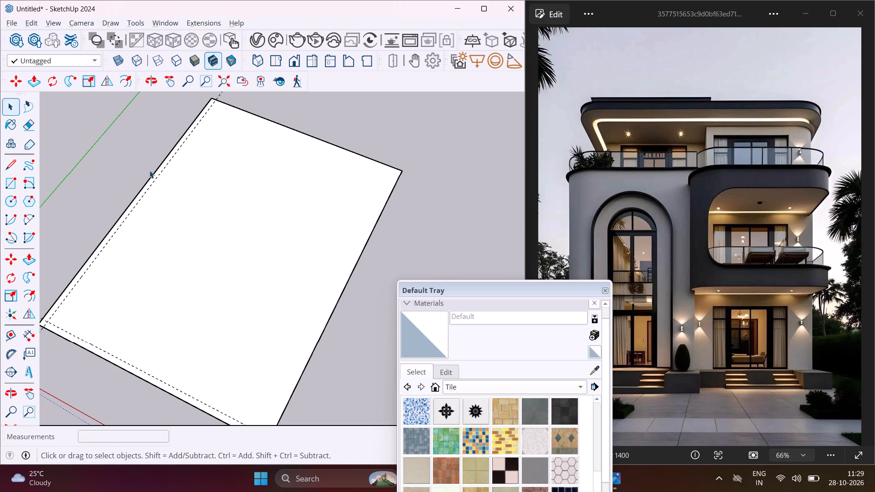
Add a guide line 9" inside the rectangle's 40' edge farthest from the green axis.
{"action": "left_click", "coordinate": [11, 335]}
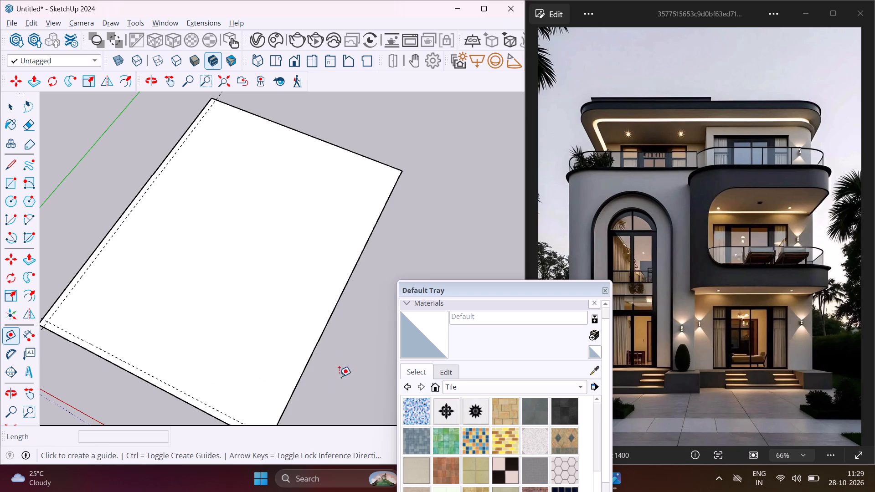
{"action": "left_click", "coordinate": [320, 330]}
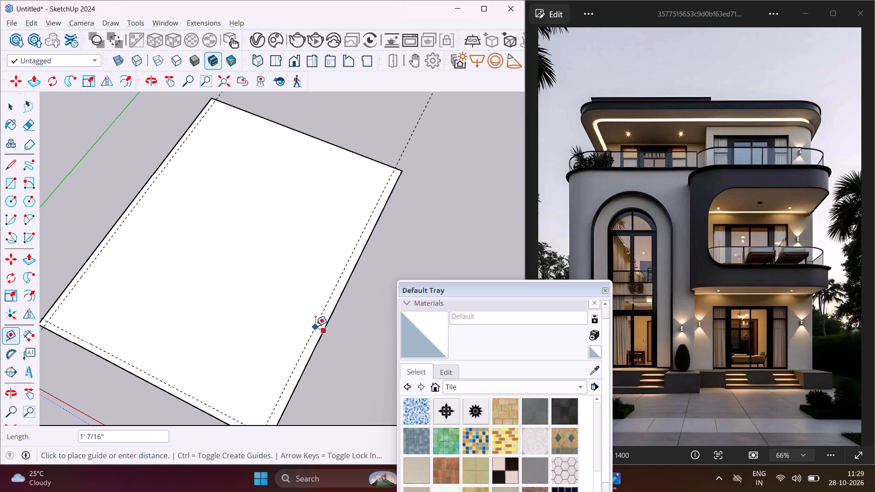
{"action": "type", "text": "9\""}
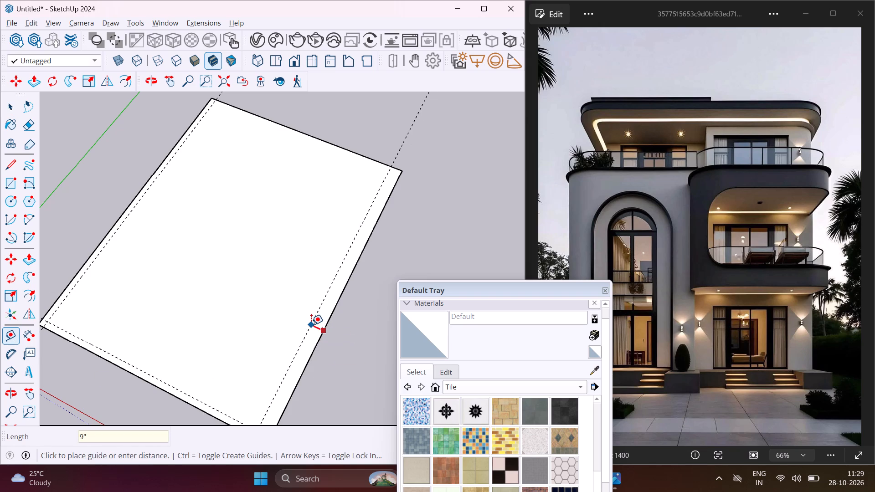
{"action": "key", "text": "Return"}
{"action": "scroll", "coordinate": [368, 163], "scroll_direction": "up", "scroll_amount": 2}
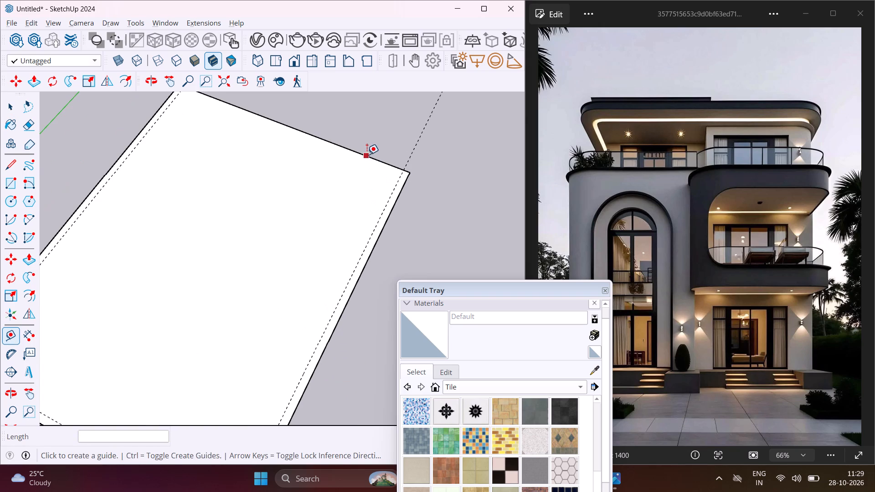
Add a guide line 9" inside the rectangle's 30' edge farthest from the red axis.
{"action": "left_click", "coordinate": [367, 154]}
{"action": "type", "text": "9\""}
{"action": "key", "text": "Return"}
Add a guide line 5' inward from the 9" guide along the 30' edge nearest the red axis.
{"action": "scroll", "coordinate": [347, 184], "scroll_direction": "down", "scroll_amount": 6}
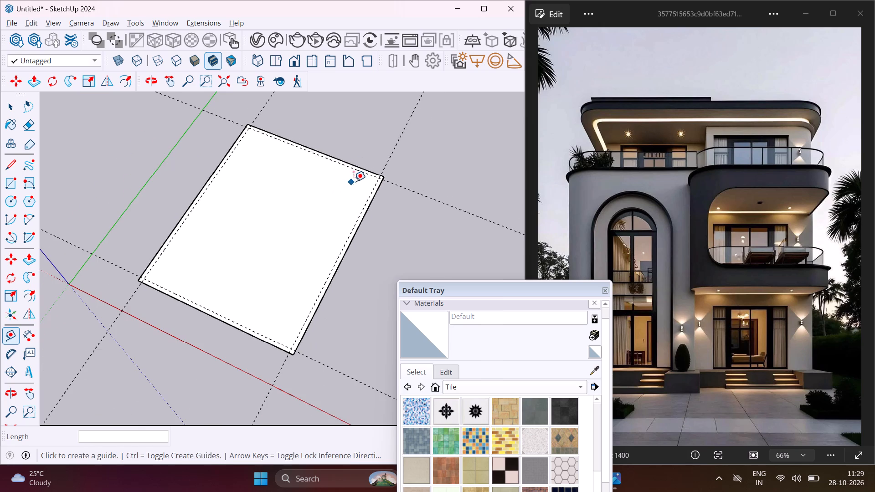
{"action": "scroll", "coordinate": [220, 322], "scroll_direction": "up", "scroll_amount": 3}
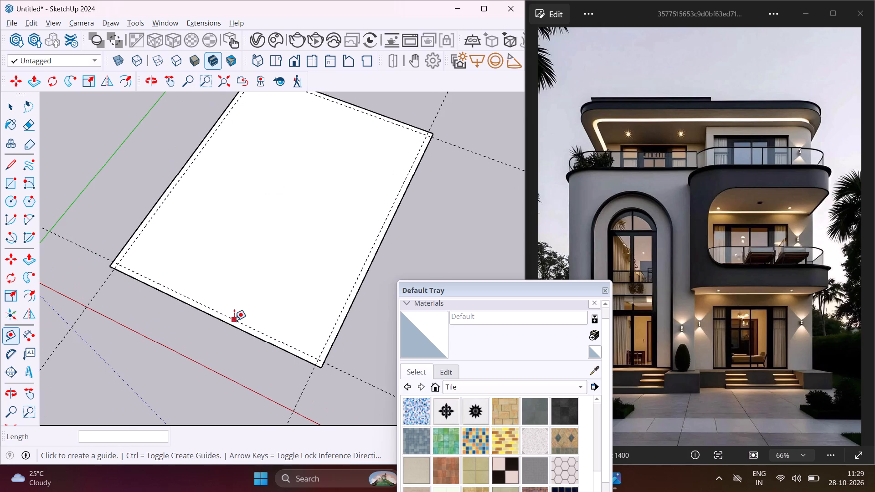
{"action": "scroll", "coordinate": [237, 320], "scroll_direction": "up", "scroll_amount": 2}
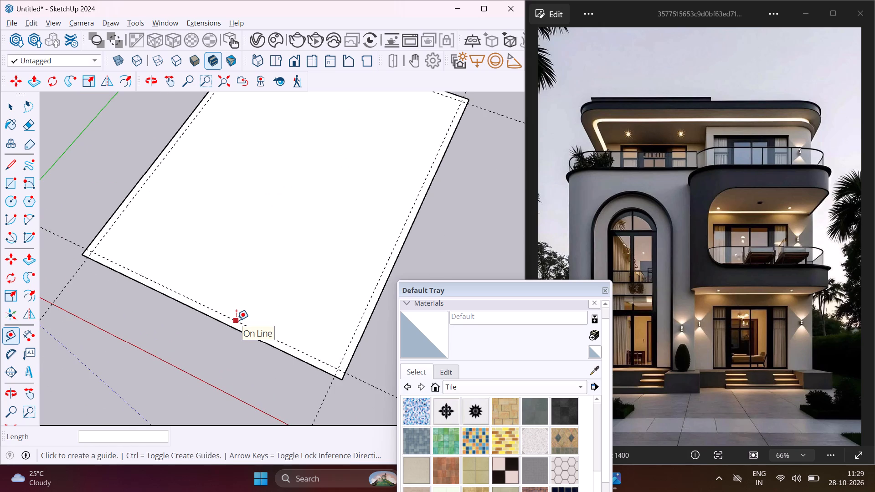
{"action": "left_click", "coordinate": [237, 320]}
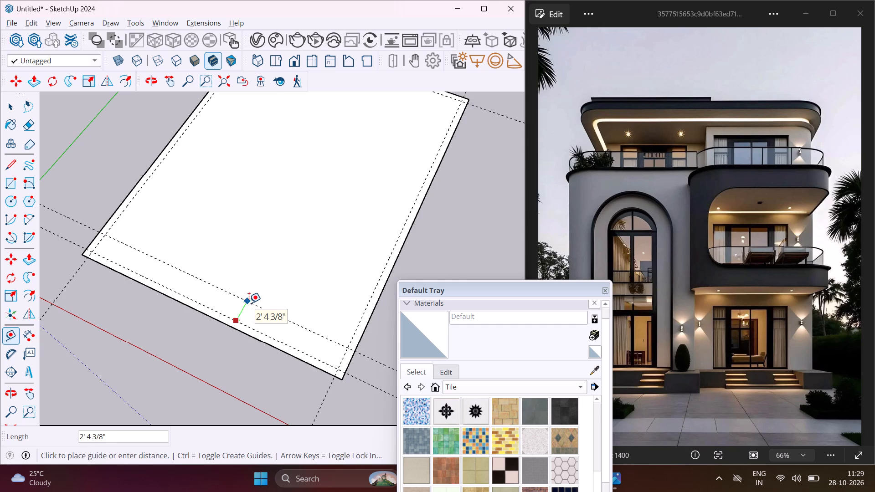
{"action": "type", "text": "5'"}
{"action": "key", "text": "Return"}
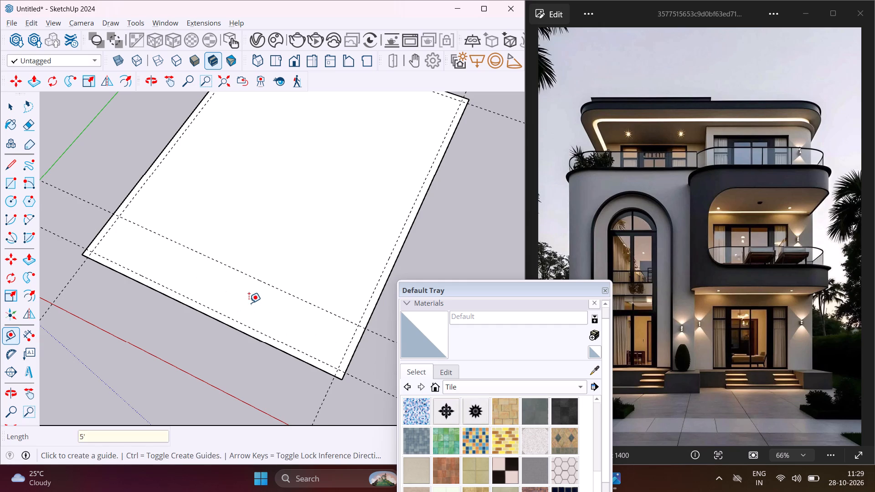
Add a parallel guide line 9" beyond the 5' guide, farther from the red axis, to mark the wall thickness.
{"action": "scroll", "coordinate": [273, 285], "scroll_direction": "up", "scroll_amount": 4}
{"action": "left_click", "coordinate": [275, 291]}
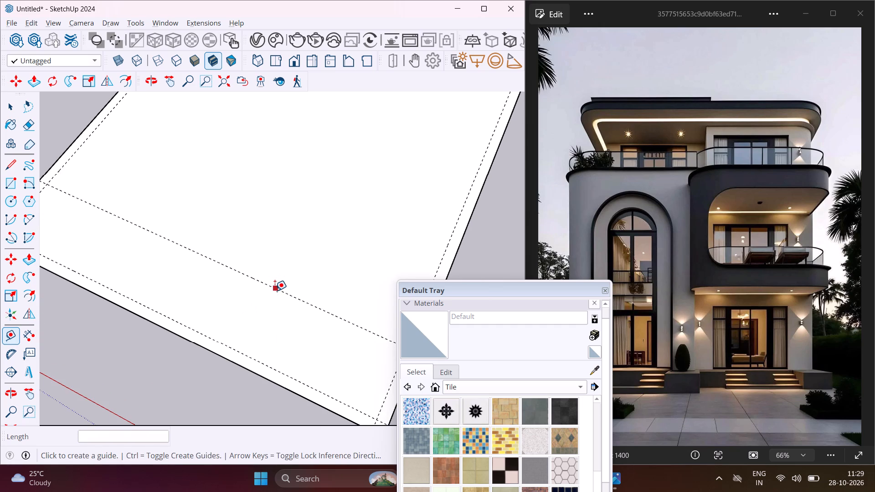
{"action": "type", "text": "9\""}
{"action": "key", "text": "Return"}
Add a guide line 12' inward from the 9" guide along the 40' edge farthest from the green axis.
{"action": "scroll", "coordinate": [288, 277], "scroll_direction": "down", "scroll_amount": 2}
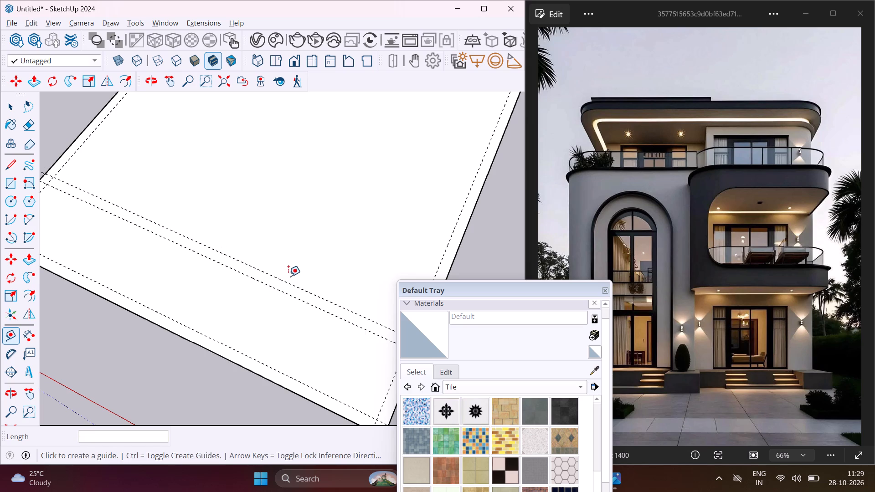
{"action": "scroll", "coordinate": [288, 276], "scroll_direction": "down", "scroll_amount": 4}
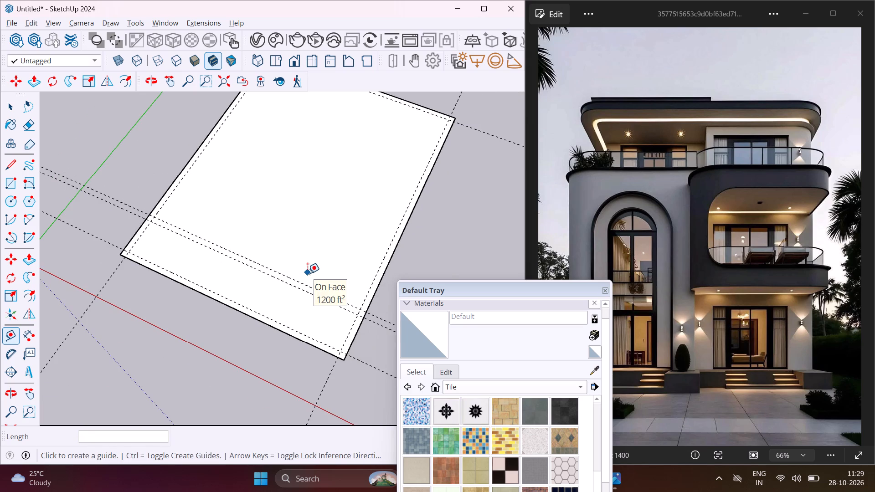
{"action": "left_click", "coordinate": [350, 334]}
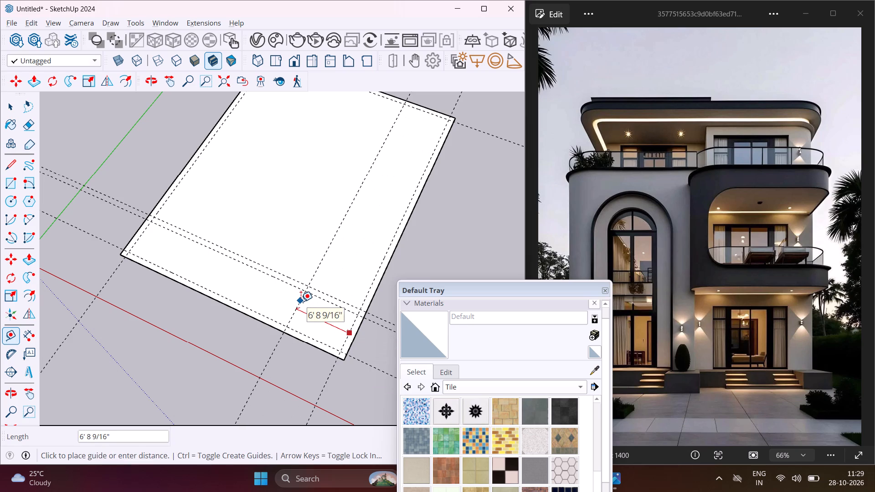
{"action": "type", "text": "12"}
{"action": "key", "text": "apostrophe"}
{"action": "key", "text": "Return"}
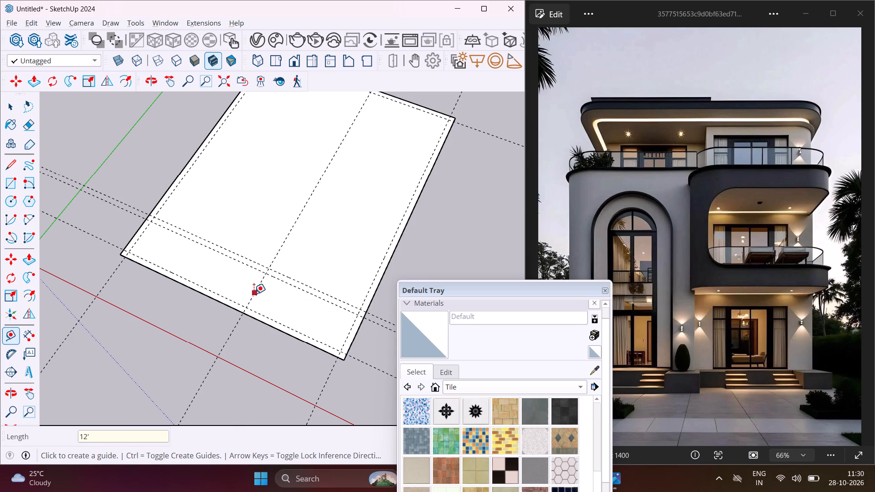
Move the Default Tray lower so it clears the base rectangle.
{"action": "left_click_drag", "start_coordinate": [467, 288], "coordinate": [424, 388]}
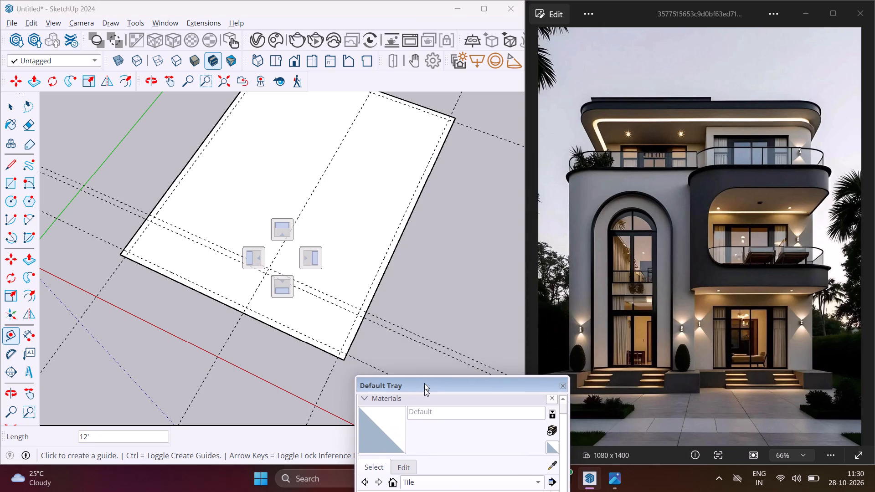
{"action": "left_click_drag", "start_coordinate": [424, 388], "coordinate": [424, 389]}
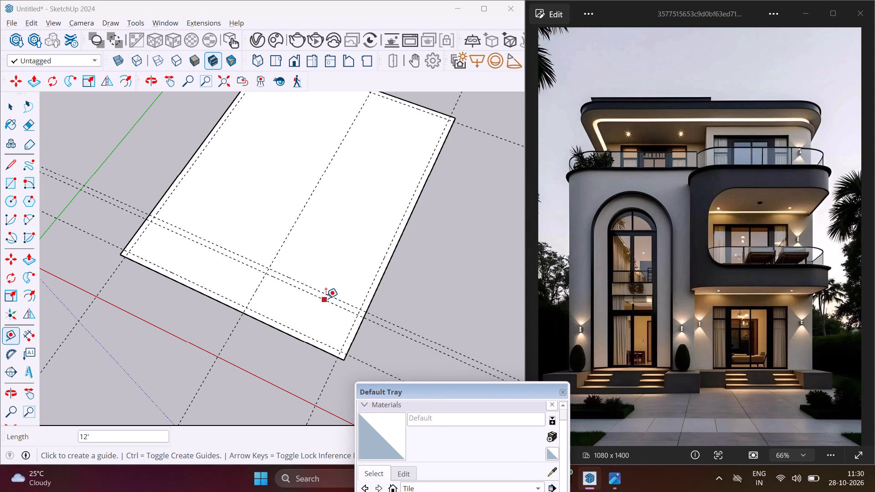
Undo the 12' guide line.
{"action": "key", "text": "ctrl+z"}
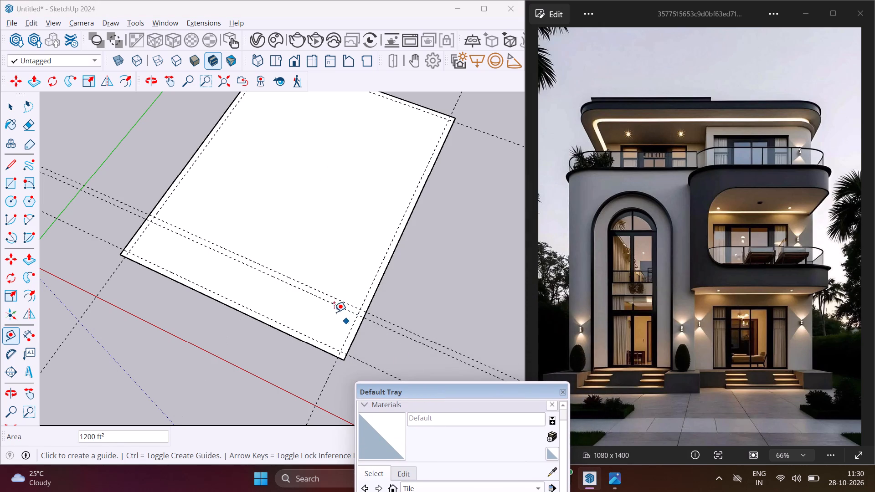
Measure the distance between the two 9" guides running along the rectangle's 40' edges.
{"action": "left_click", "coordinate": [144, 238]}
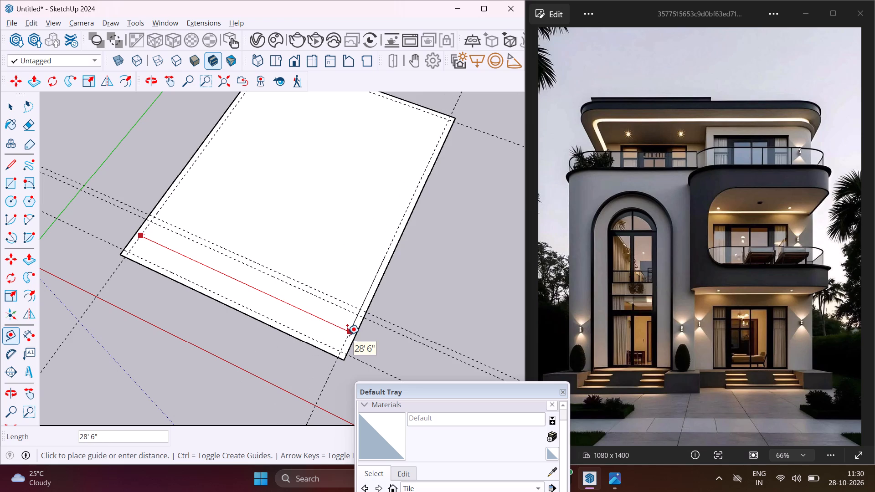
{"action": "key", "text": "Escape"}
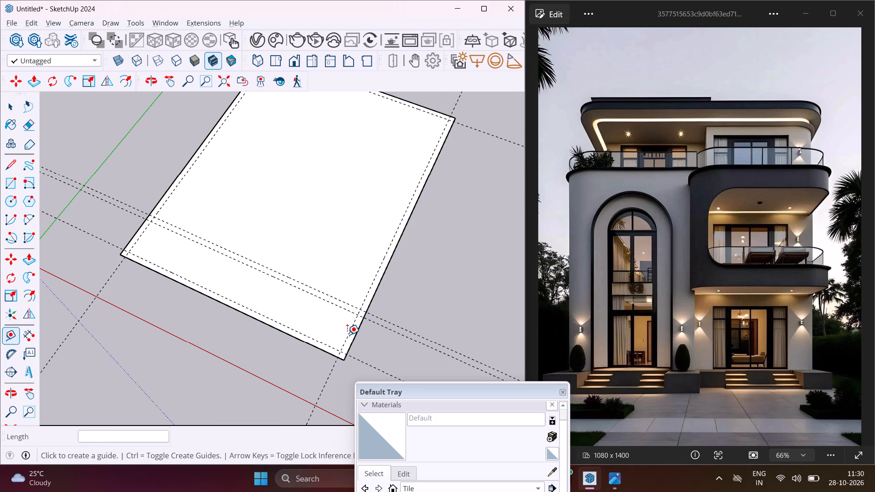
Add a guide line 13' inward from the 9" guide along the 40' edge farthest from the green axis.
{"action": "left_click", "coordinate": [347, 333]}
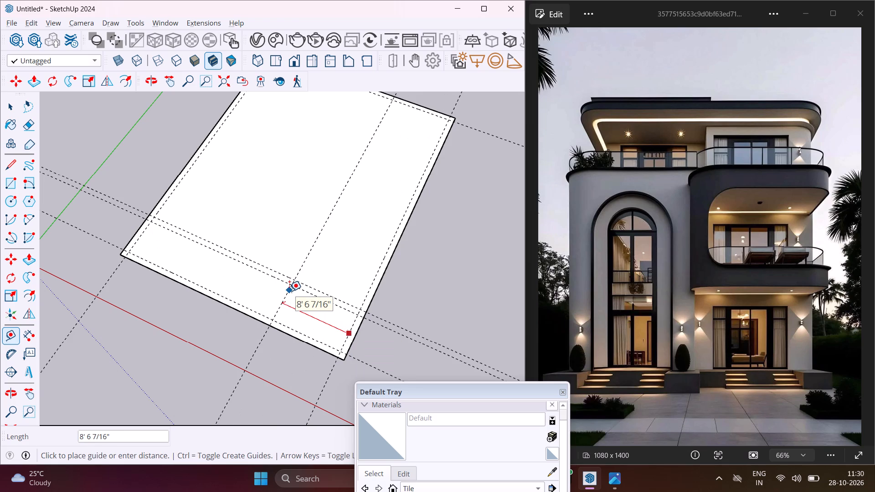
{"action": "type", "text": "13"}
{"action": "key", "text": "apostrophe"}
{"action": "key", "text": "Return"}
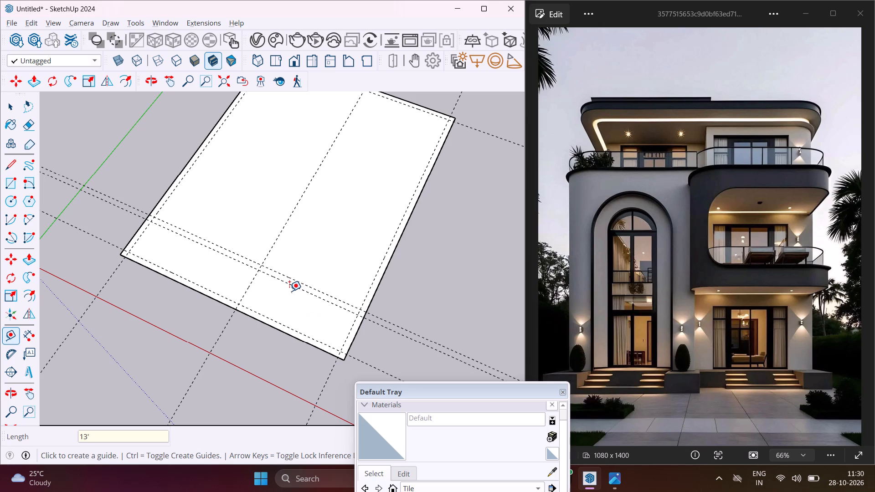
Add a parallel guide line 9" from the 13' guide on its side toward the green axis.
{"action": "scroll", "coordinate": [267, 276], "scroll_direction": "up", "scroll_amount": 6}
{"action": "left_click", "coordinate": [243, 285]}
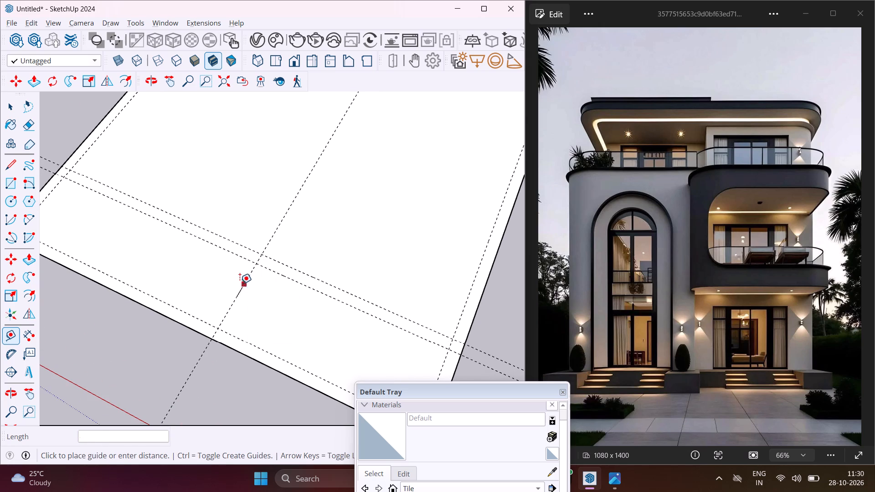
{"action": "type", "text": "9\""}
{"action": "key", "text": "Return"}
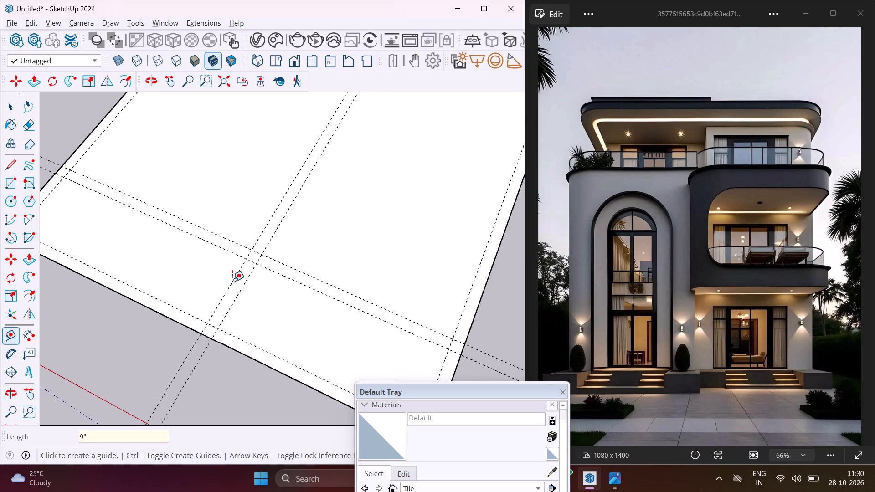
{"action": "key", "text": "Escape"}
{"action": "key", "text": "space"}
Add a guide line 10' farther from the red axis, measured from the inner line of the front interior wall's guide pair.
{"action": "scroll", "coordinate": [264, 277], "scroll_direction": "down", "scroll_amount": 5}
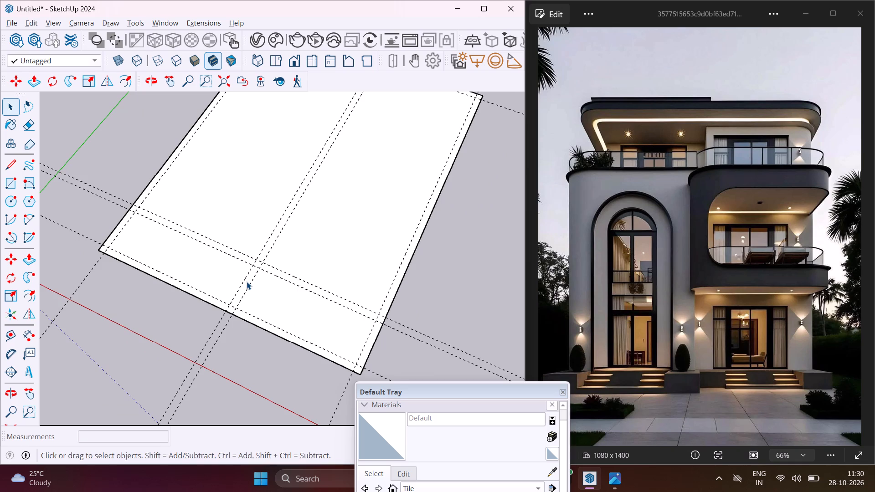
{"action": "middle_click_drag", "start_coordinate": [247, 282], "coordinate": [288, 306]}
{"action": "scroll", "coordinate": [249, 277], "scroll_direction": "down", "scroll_amount": 4}
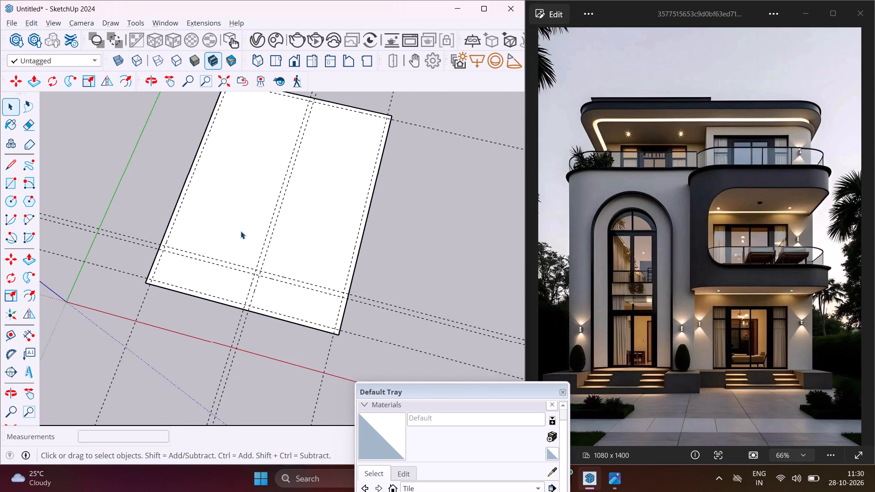
{"action": "scroll", "coordinate": [226, 211], "scroll_direction": "up", "scroll_amount": 5}
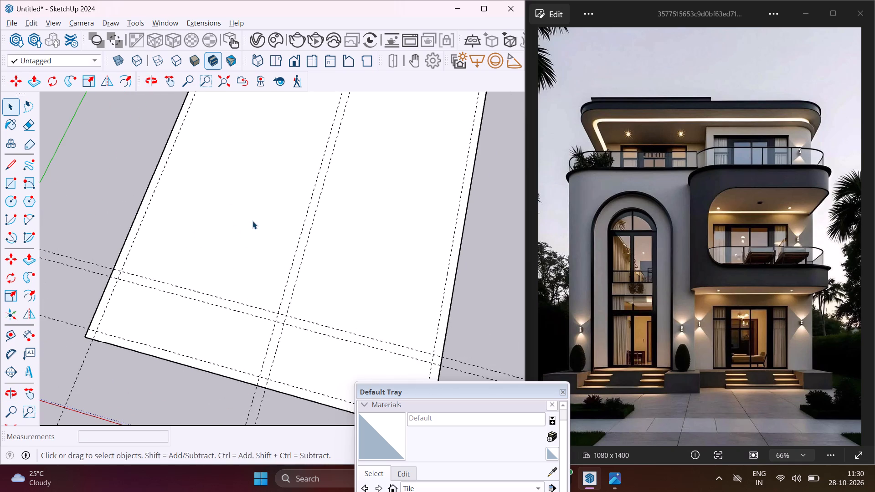
{"action": "left_click", "coordinate": [11, 338]}
{"action": "scroll", "coordinate": [91, 313], "scroll_direction": "down", "scroll_amount": 3}
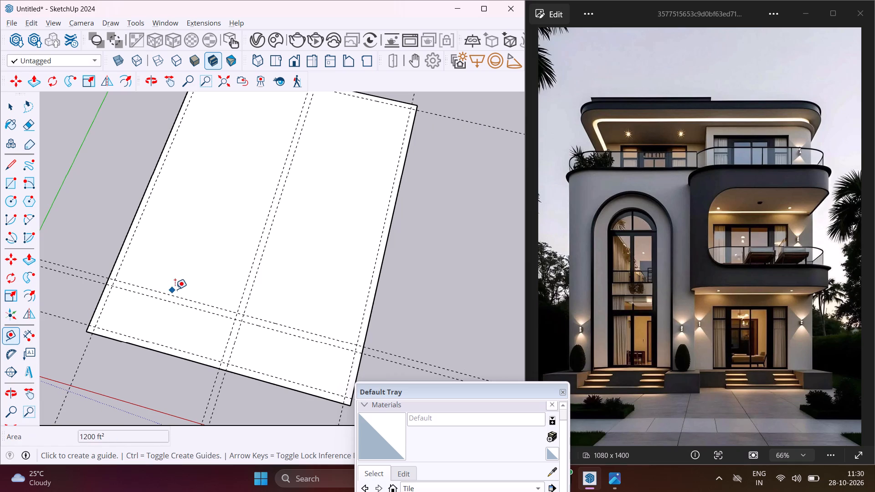
{"action": "scroll", "coordinate": [180, 276], "scroll_direction": "down", "scroll_amount": 1}
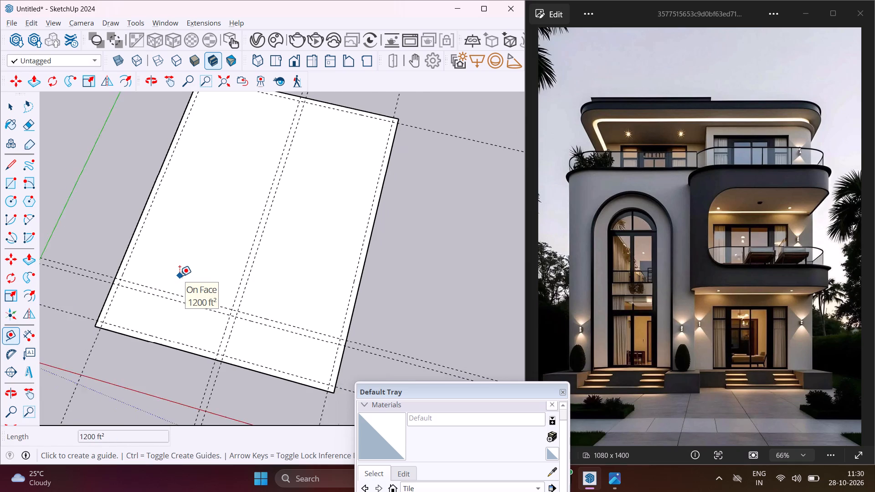
{"action": "scroll", "coordinate": [180, 276], "scroll_direction": "down", "scroll_amount": 1}
{"action": "middle_click_drag", "start_coordinate": [180, 276], "coordinate": [193, 211]}
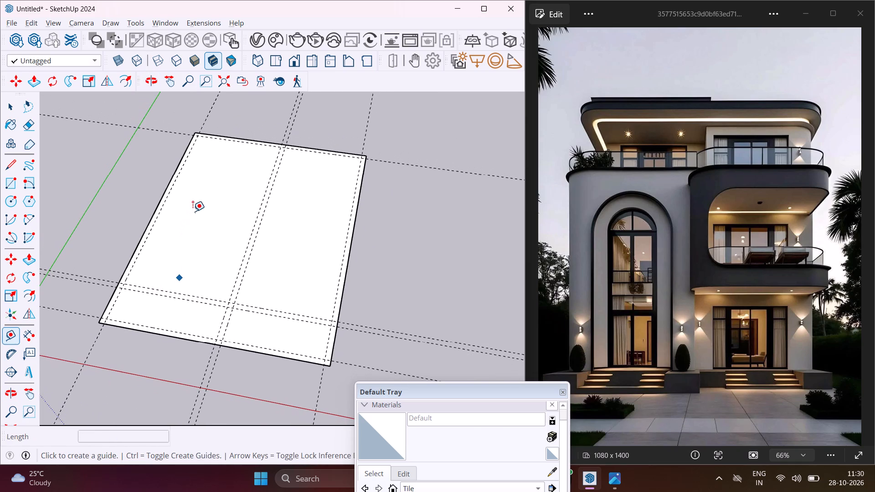
{"action": "scroll", "coordinate": [200, 288], "scroll_direction": "up", "scroll_amount": 2}
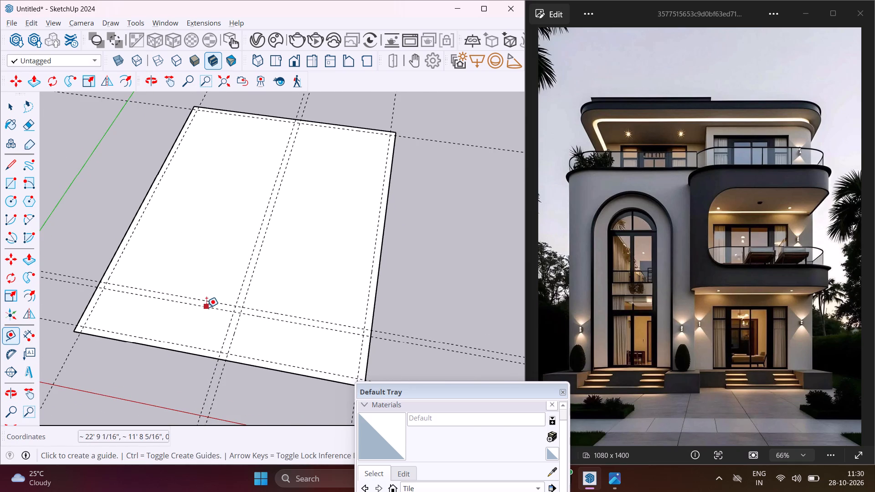
{"action": "left_click", "coordinate": [210, 302]}
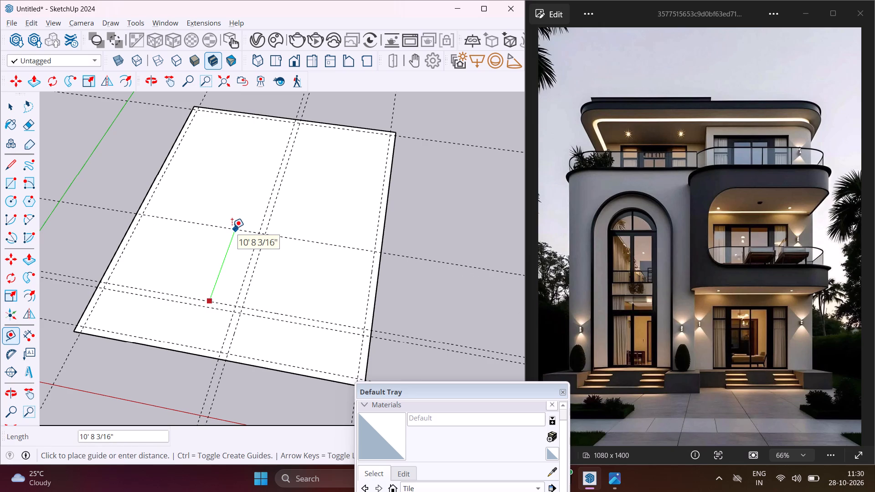
{"action": "key", "text": "1"}
{"action": "key", "text": "0"}
{"action": "key", "text": "apostrophe"}
{"action": "key", "text": "Return"}
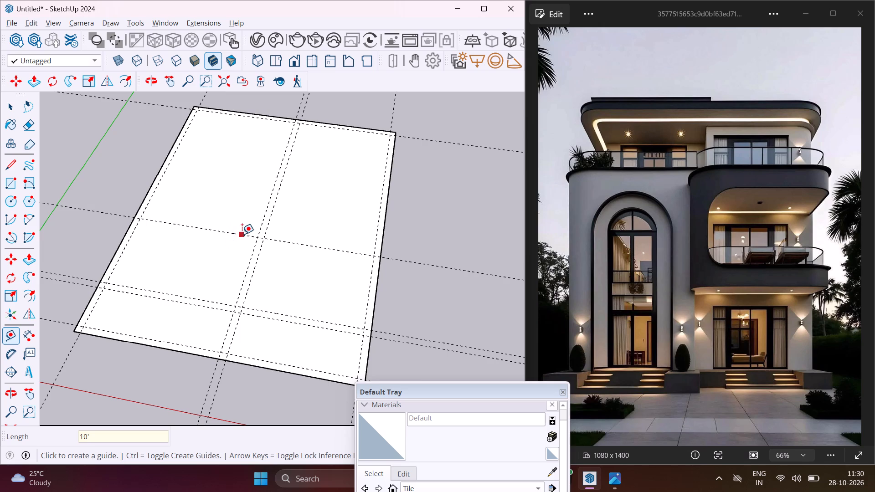
Add a parallel guide line 9" beyond the 10' guide, farther from the red axis.
{"action": "left_click", "coordinate": [242, 234]}
{"action": "type", "text": "9\""}
{"action": "key", "text": "Return"}
{"action": "key", "text": "Escape"}
{"action": "key", "text": "space"}
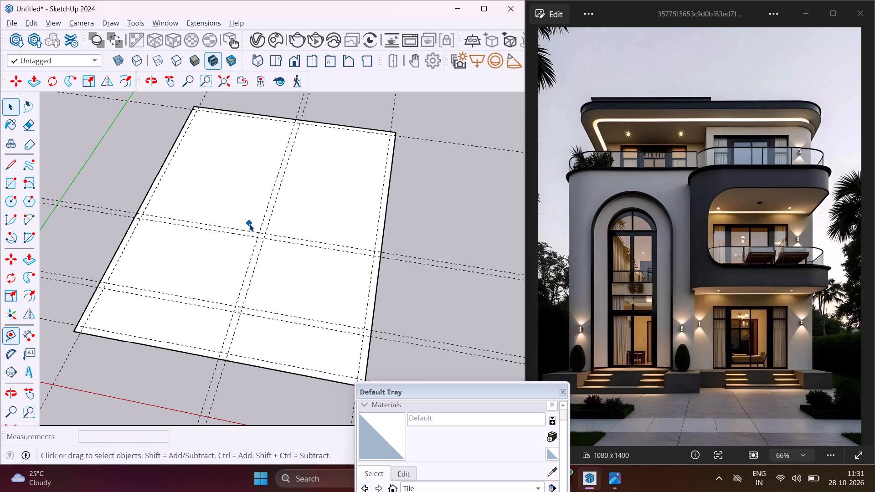
Draw a 9" by 40' wall-strip rectangle along the 40' edge nearest the green axis, out to its 9" guide.
{"action": "scroll", "coordinate": [250, 224], "scroll_direction": "down", "scroll_amount": 3}
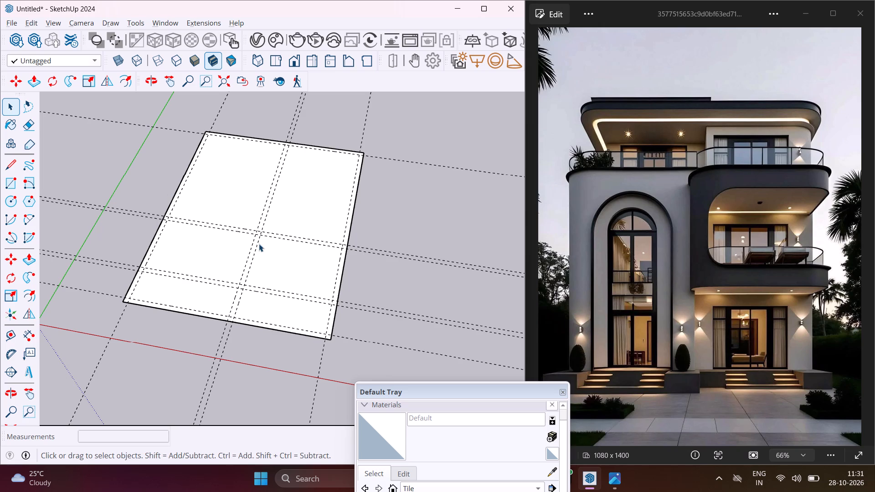
{"action": "left_click", "coordinate": [9, 181]}
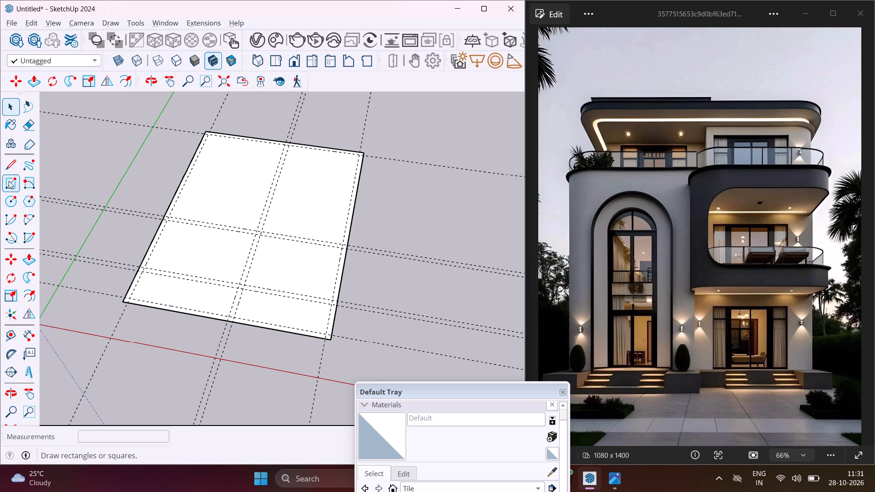
{"action": "scroll", "coordinate": [202, 131], "scroll_direction": "up", "scroll_amount": 3}
{"action": "left_click", "coordinate": [204, 131]}
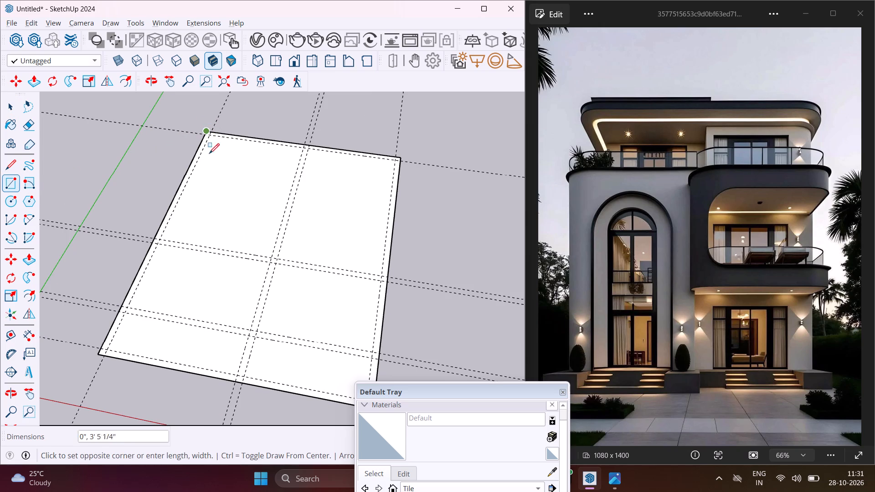
{"action": "left_click", "coordinate": [104, 358]}
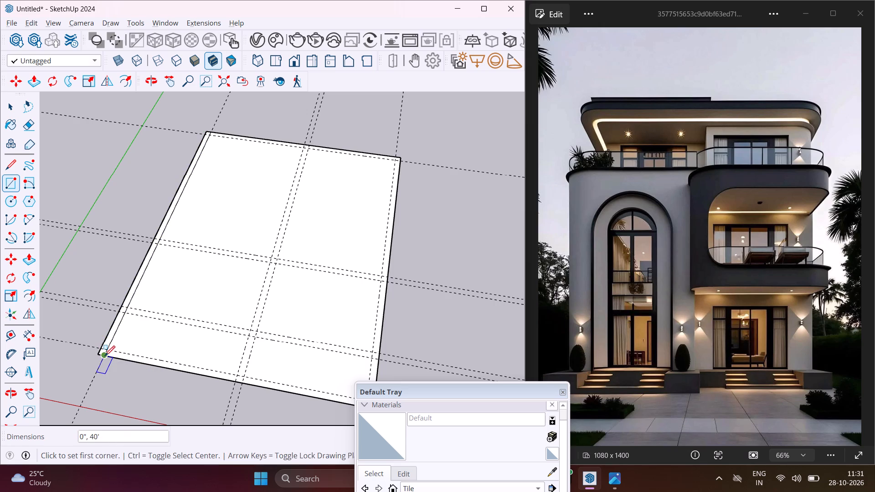
Draw a 9" by 15'6" wall-strip rectangle along the front edge, from the finished side strip to the lengthwise interior wall guides.
{"action": "scroll", "coordinate": [111, 345], "scroll_direction": "up", "scroll_amount": 2}
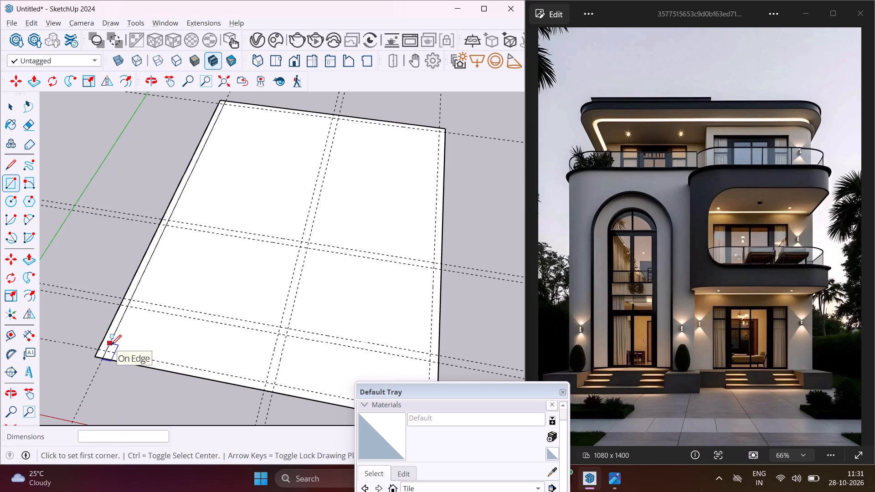
{"action": "left_click", "coordinate": [106, 351]}
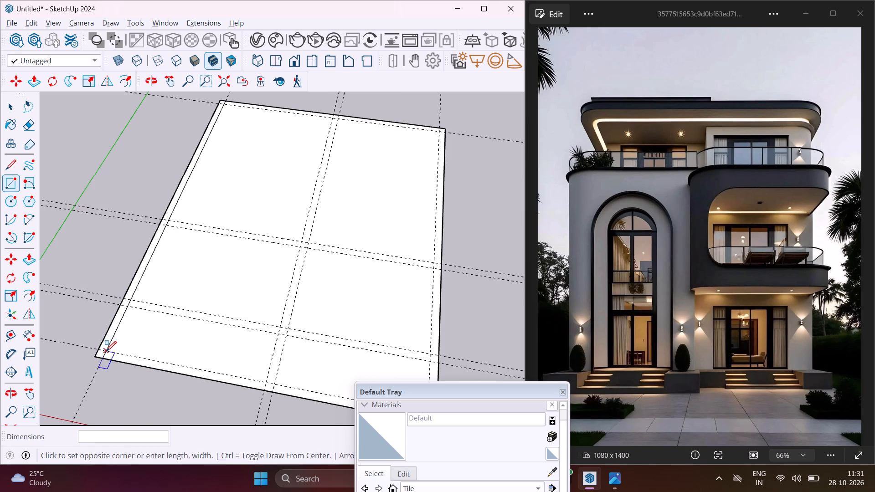
{"action": "left_click", "coordinate": [272, 392]}
Draw a 9" by 5'9" rectangle between the lengthwise guide pair, from the front strip to the front interior wall's far guide.
{"action": "left_click", "coordinate": [265, 384]}
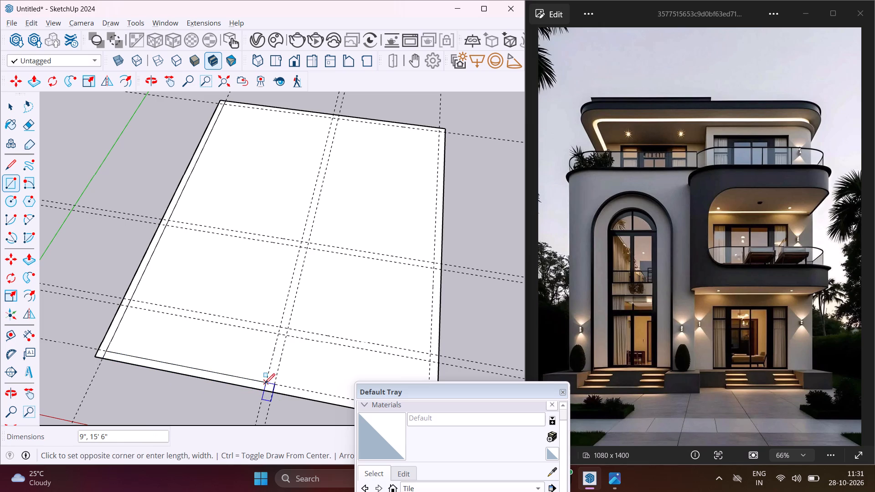
{"action": "left_click", "coordinate": [287, 330]}
Draw a 9" by 13'9" rectangle along the front interior wall guides, from the 5'9" strip to the base's outer edge.
{"action": "left_click", "coordinate": [289, 328]}
{"action": "scroll", "coordinate": [255, 345], "scroll_direction": "down", "scroll_amount": 4}
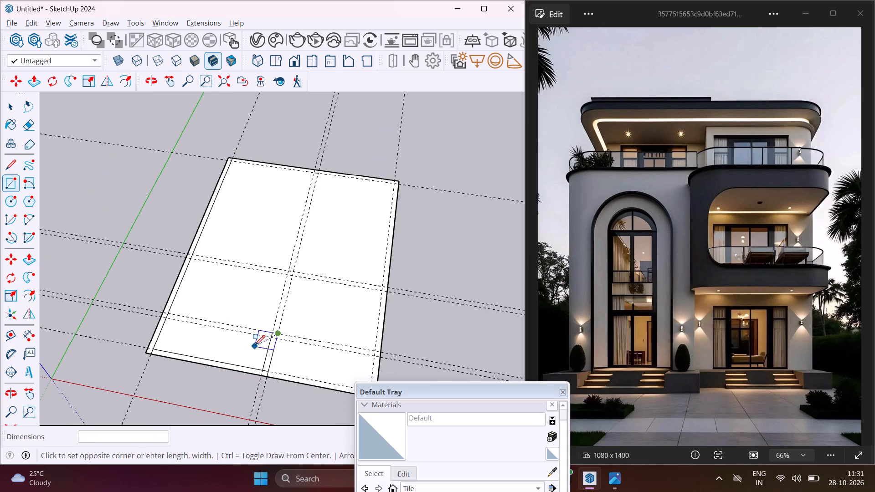
{"action": "scroll", "coordinate": [382, 357], "scroll_direction": "up", "scroll_amount": 8}
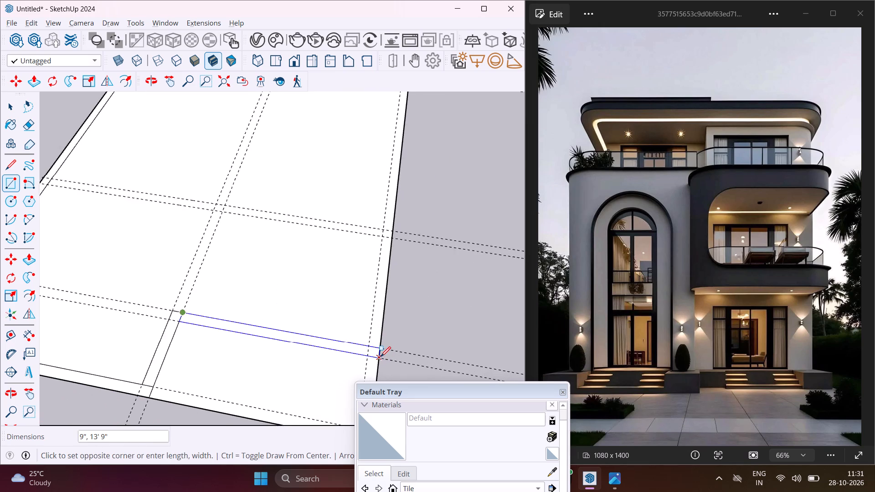
{"action": "left_click", "coordinate": [381, 357]}
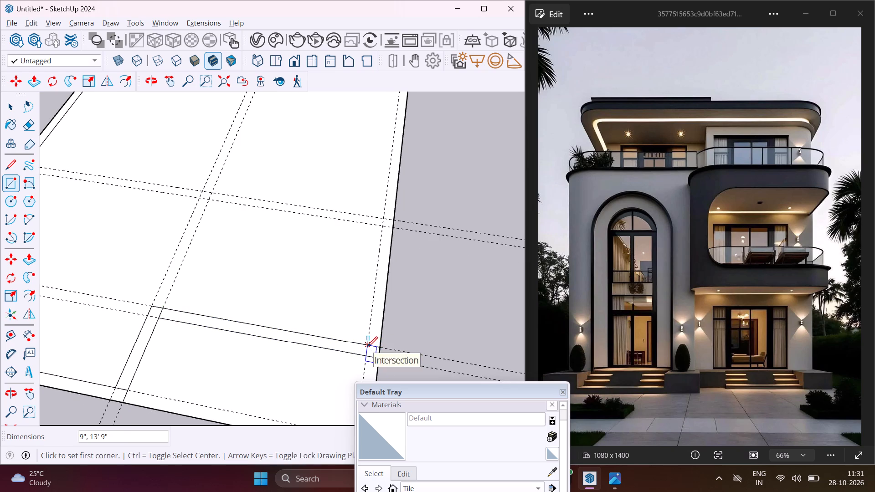
Draw a 9" by 33'6" rectangle along the 40' edge farthest from the green axis, from the front interior wall strip to the back corner.
{"action": "left_click", "coordinate": [367, 347]}
{"action": "middle_click_drag", "start_coordinate": [382, 297], "coordinate": [197, 329]}
{"action": "scroll", "coordinate": [194, 324], "scroll_direction": "down", "scroll_amount": 5}
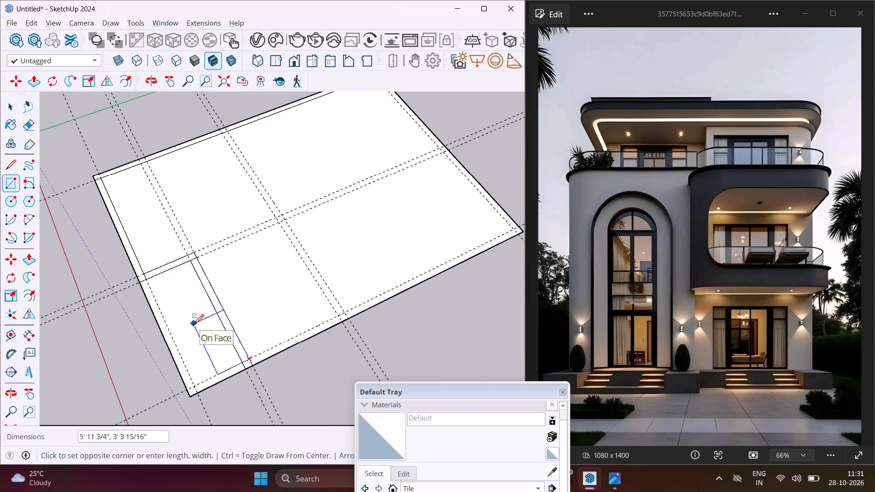
{"action": "scroll", "coordinate": [194, 324], "scroll_direction": "down", "scroll_amount": 3}
{"action": "scroll", "coordinate": [451, 251], "scroll_direction": "up", "scroll_amount": 3}
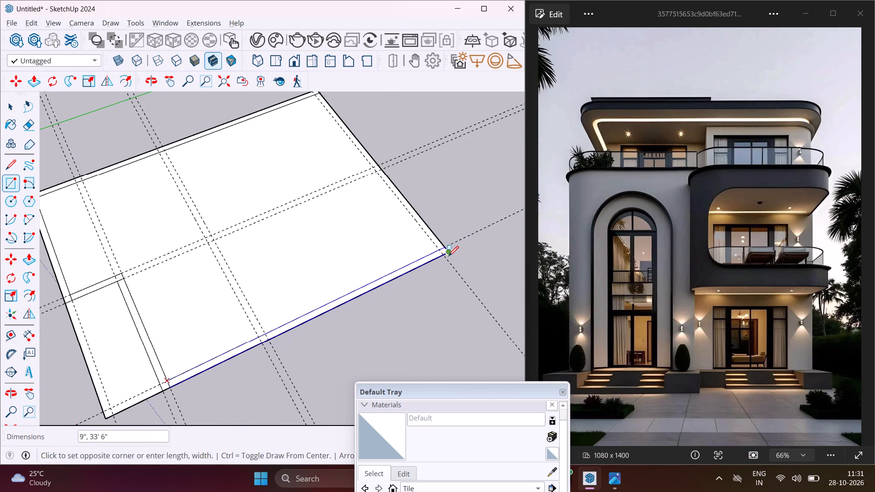
{"action": "scroll", "coordinate": [448, 256], "scroll_direction": "up", "scroll_amount": 3}
{"action": "left_click", "coordinate": [448, 253]}
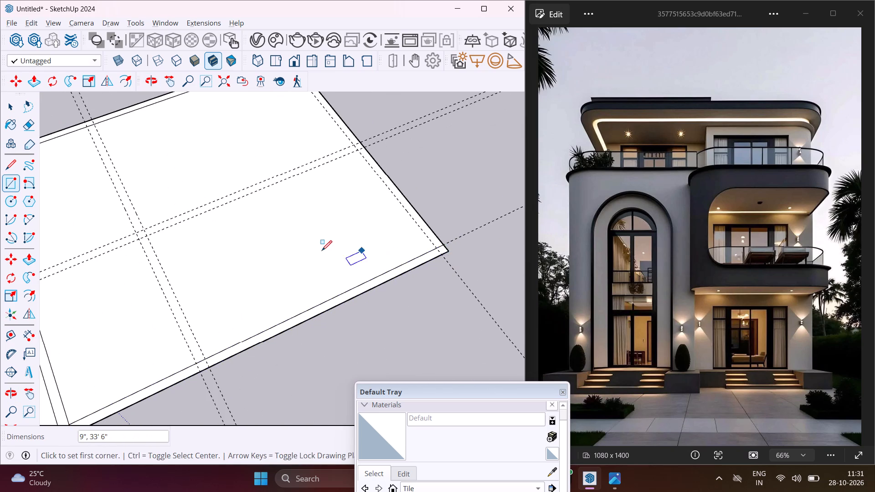
Draw a 9" by 28'6" rectangle along the middle cross-wall guide pair, spanning between the two side wall strips.
{"action": "scroll", "coordinate": [321, 246], "scroll_direction": "down", "scroll_amount": 4}
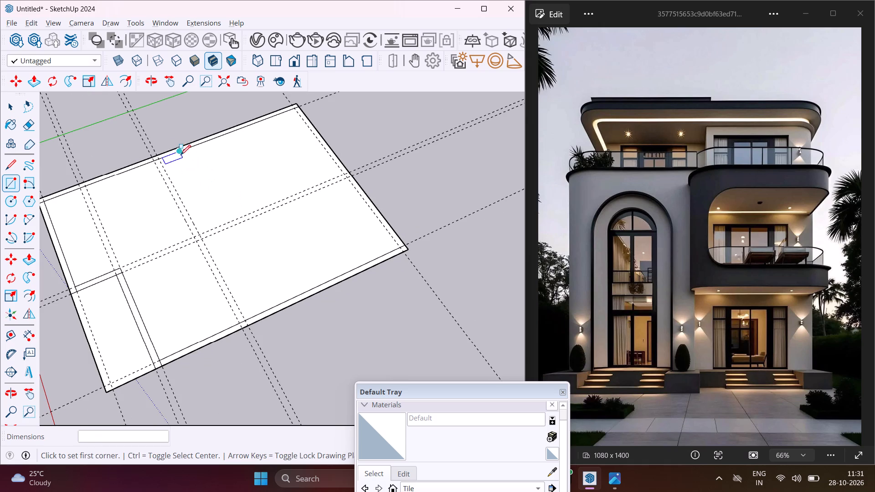
{"action": "scroll", "coordinate": [169, 151], "scroll_direction": "up", "scroll_amount": 7}
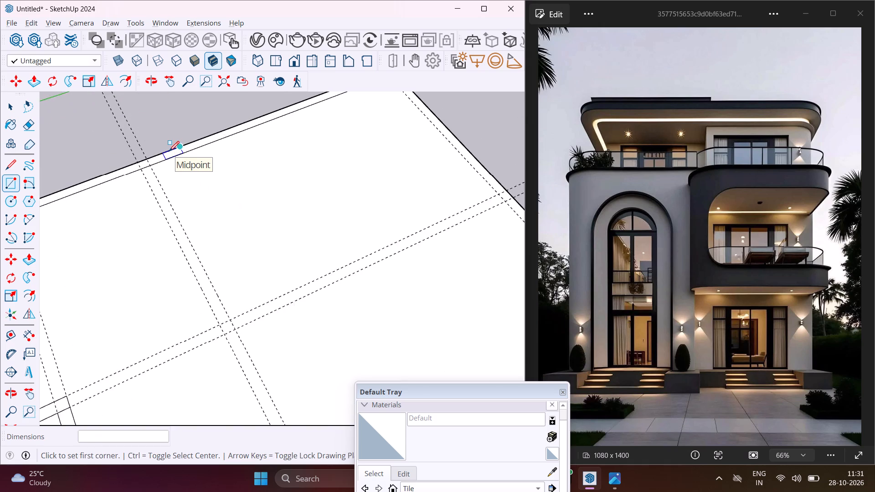
{"action": "left_click", "coordinate": [148, 166]}
{"action": "scroll", "coordinate": [137, 226], "scroll_direction": "down", "scroll_amount": 2}
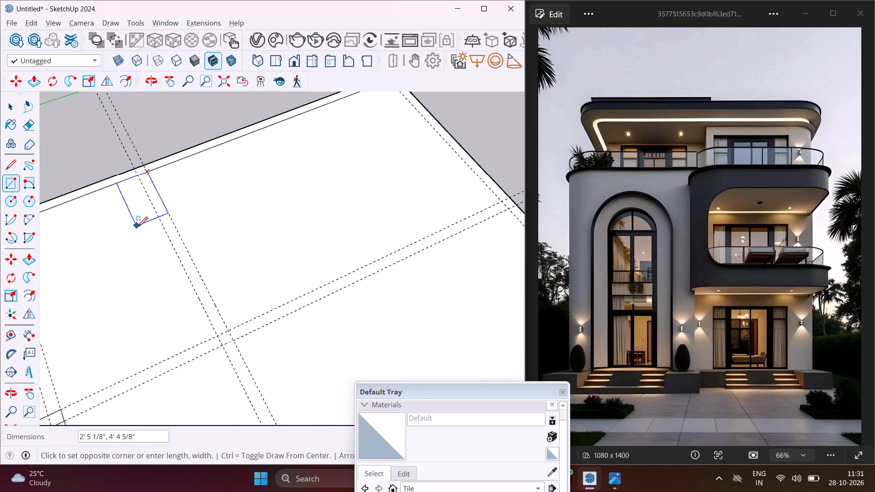
{"action": "scroll", "coordinate": [138, 227], "scroll_direction": "down", "scroll_amount": 8}
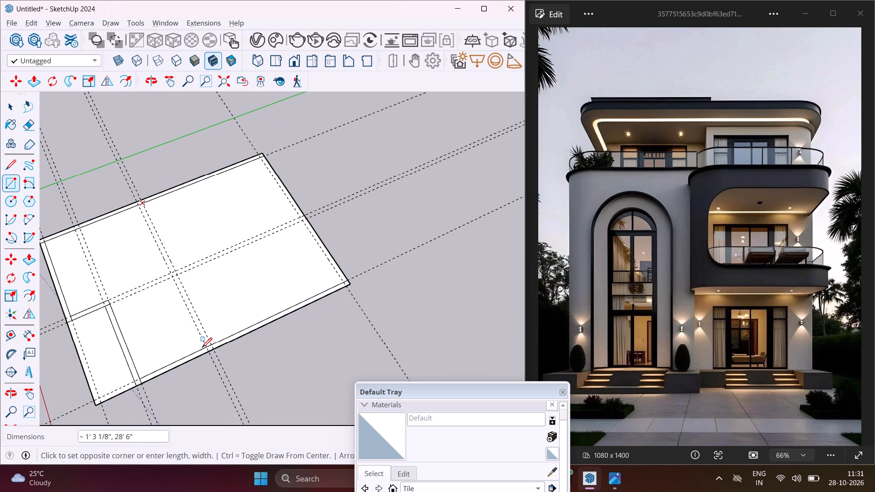
{"action": "left_click", "coordinate": [204, 350]}
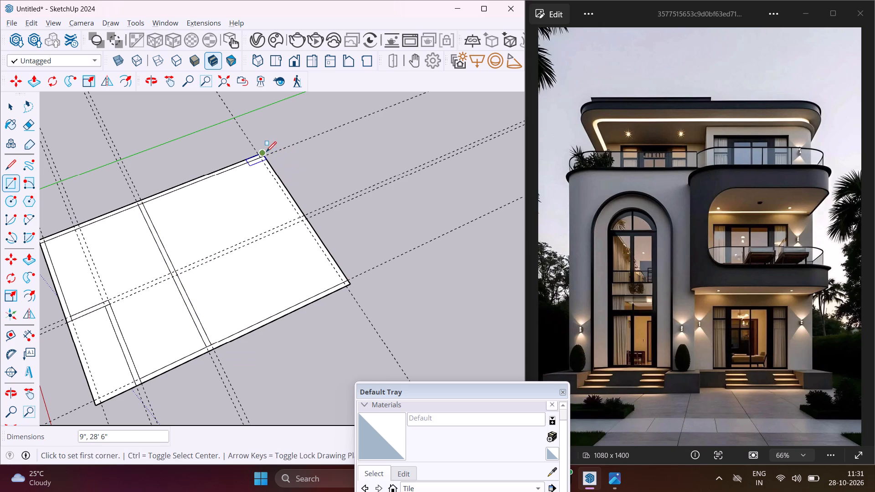
Draw a 9" by 28'6" rectangle along the back 30' edge, between the two side wall strips.
{"action": "scroll", "coordinate": [265, 151], "scroll_direction": "up", "scroll_amount": 6}
{"action": "left_click", "coordinate": [264, 159]}
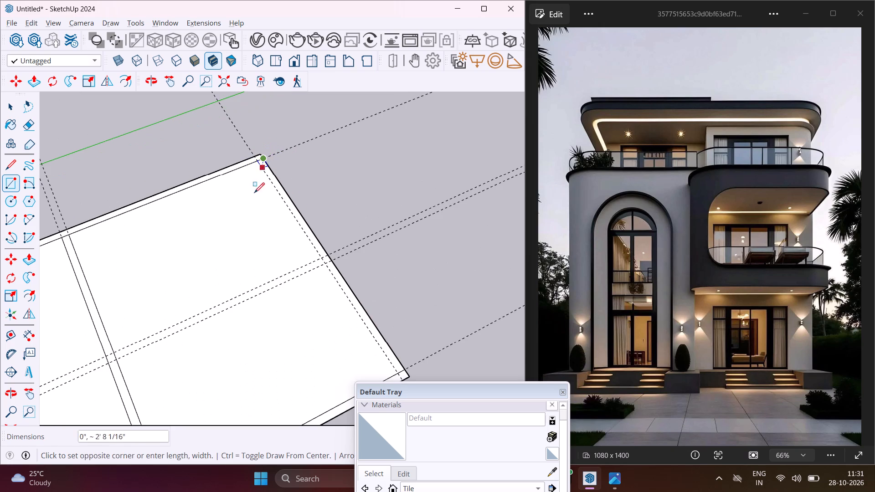
{"action": "scroll", "coordinate": [253, 234], "scroll_direction": "down", "scroll_amount": 5}
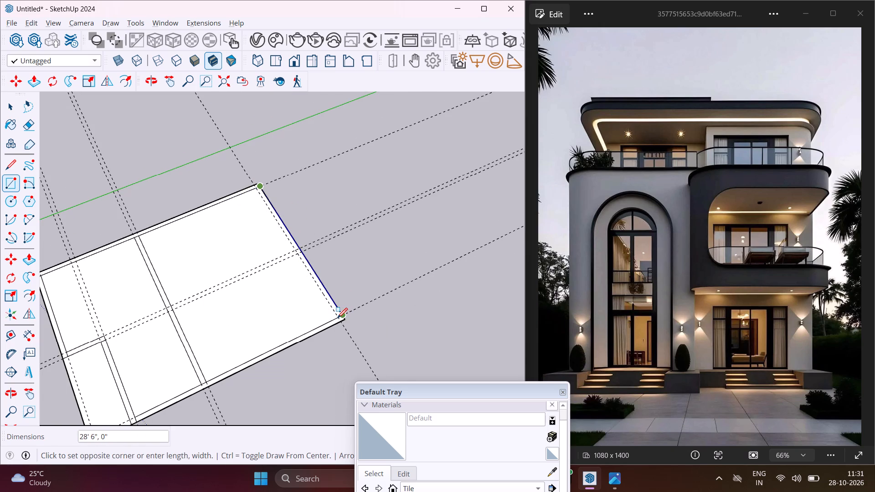
{"action": "scroll", "coordinate": [337, 318], "scroll_direction": "up", "scroll_amount": 7}
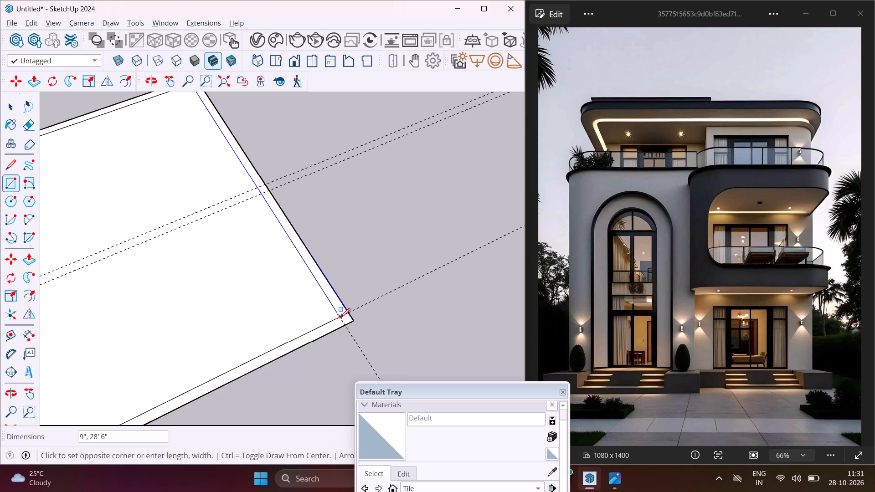
{"action": "left_click", "coordinate": [340, 318]}
{"action": "key", "text": "Escape"}
{"action": "key", "text": "space"}
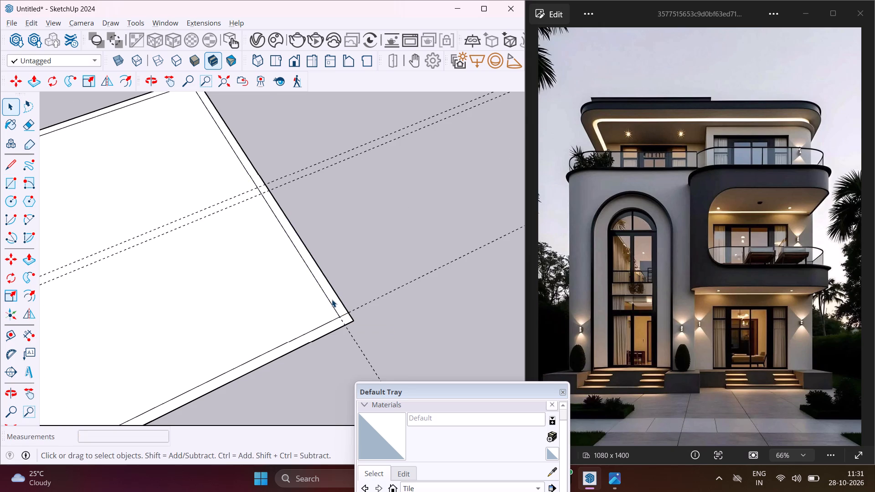
Extrude the back wall strip upward 10' with Push/Pull.
{"action": "left_click", "coordinate": [332, 299]}
{"action": "key", "text": "p"}
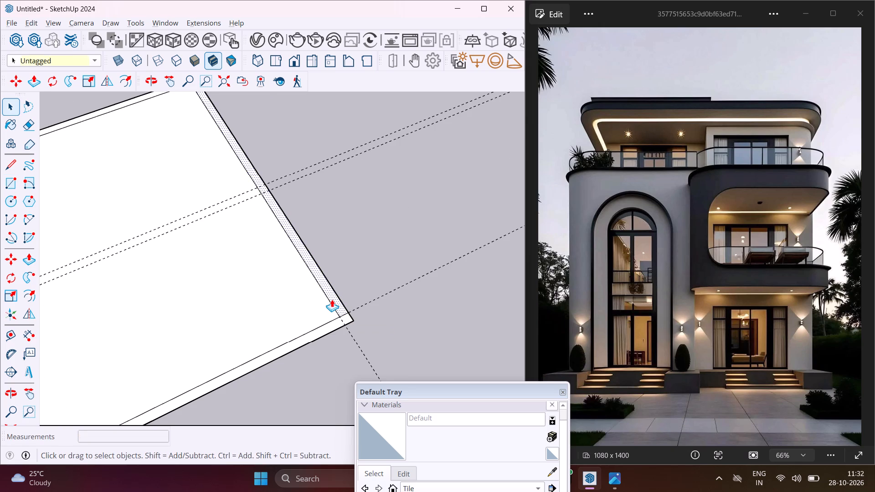
{"action": "left_click", "coordinate": [332, 299]}
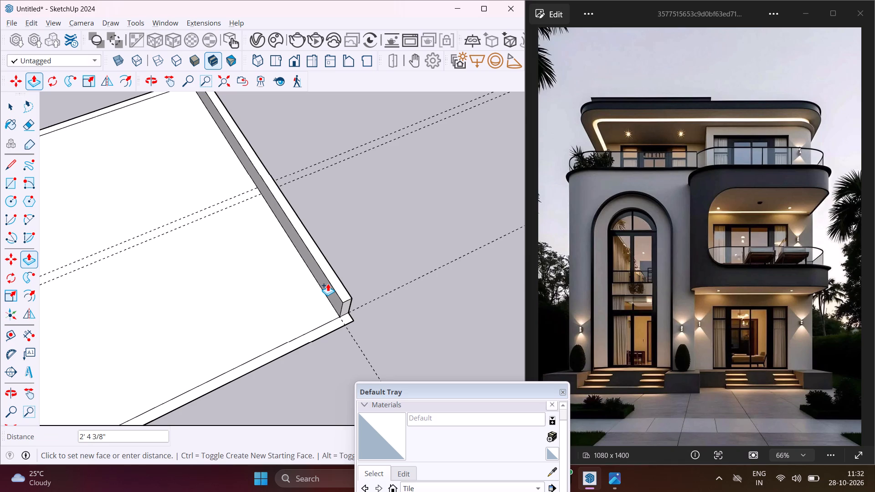
{"action": "type", "text": "10'"}
{"action": "key", "text": "Return"}
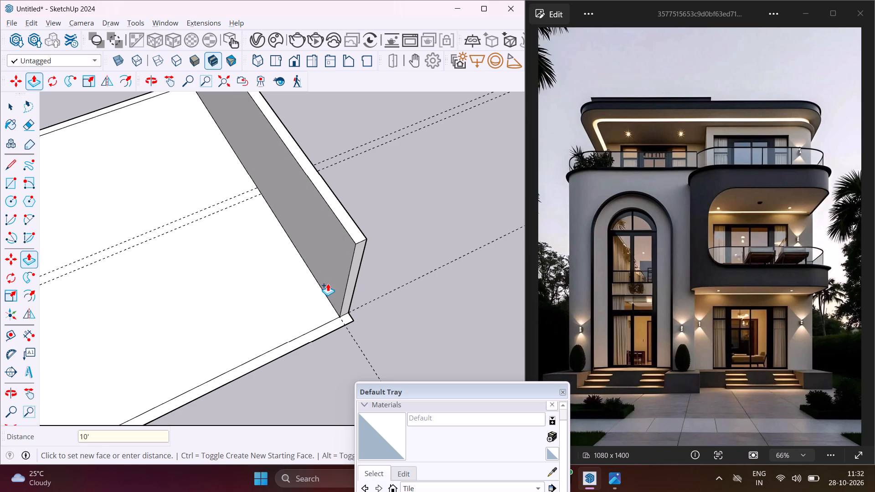
Extrude the side wall strip farthest from the green axis up to the back wall's 10' height.
{"action": "scroll", "coordinate": [329, 326], "scroll_direction": "up", "scroll_amount": 3}
{"action": "left_click", "coordinate": [329, 326]}
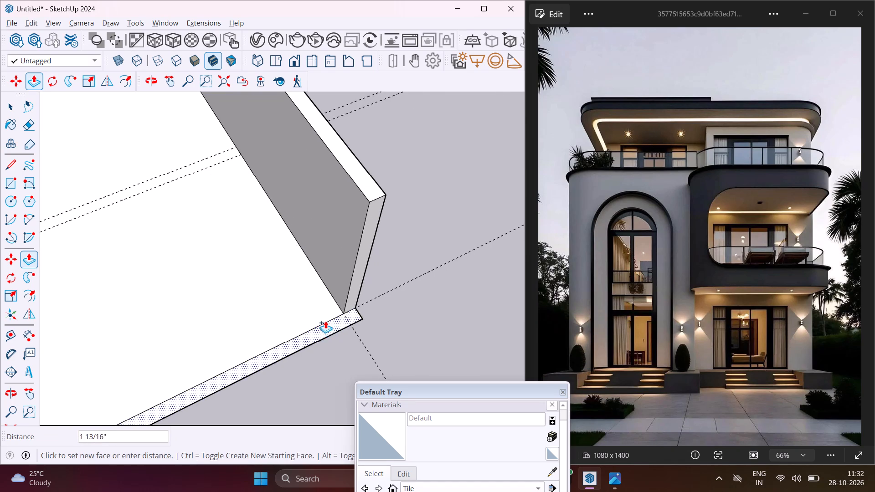
{"action": "scroll", "coordinate": [320, 304], "scroll_direction": "down", "scroll_amount": 3}
{"action": "middle_click_drag", "start_coordinate": [338, 207], "coordinate": [426, 231]}
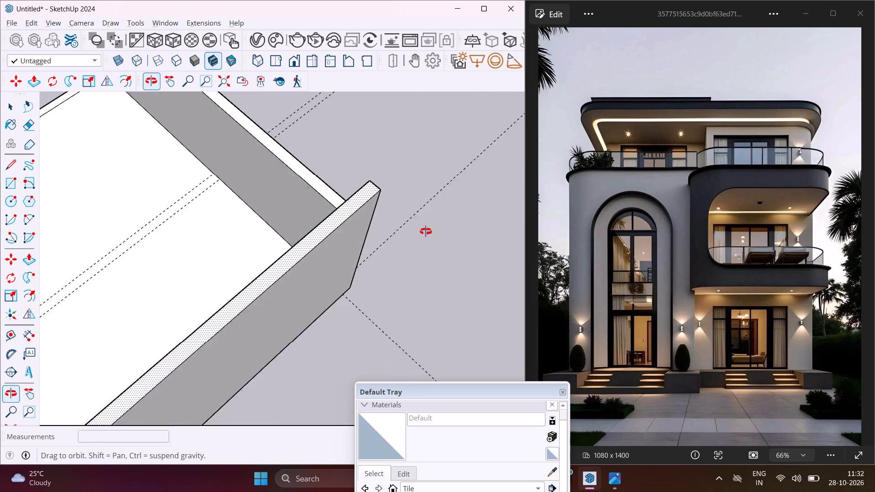
{"action": "middle_click_drag", "start_coordinate": [426, 231], "coordinate": [490, 227]}
{"action": "left_click", "coordinate": [285, 169]}
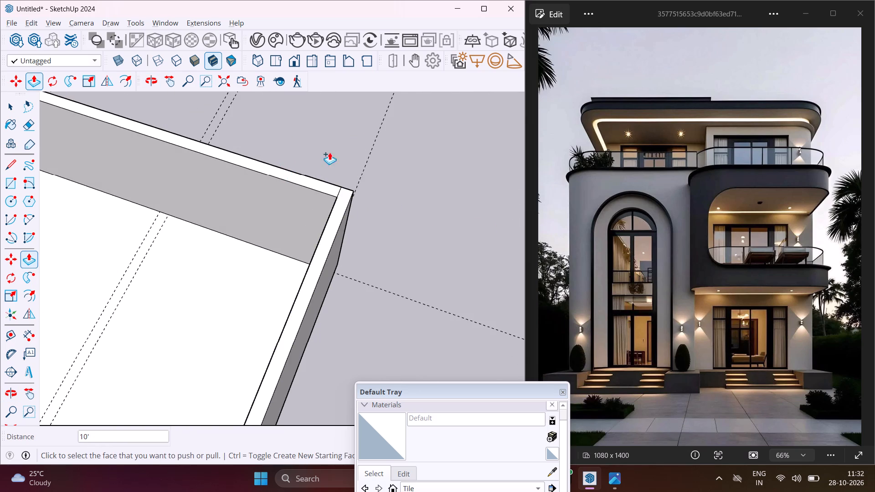
Extrude the middle cross-wall strip up to the side wall's 10' height.
{"action": "scroll", "coordinate": [373, 122], "scroll_direction": "down", "scroll_amount": 10}
{"action": "scroll", "coordinate": [303, 251], "scroll_direction": "down", "scroll_amount": 3}
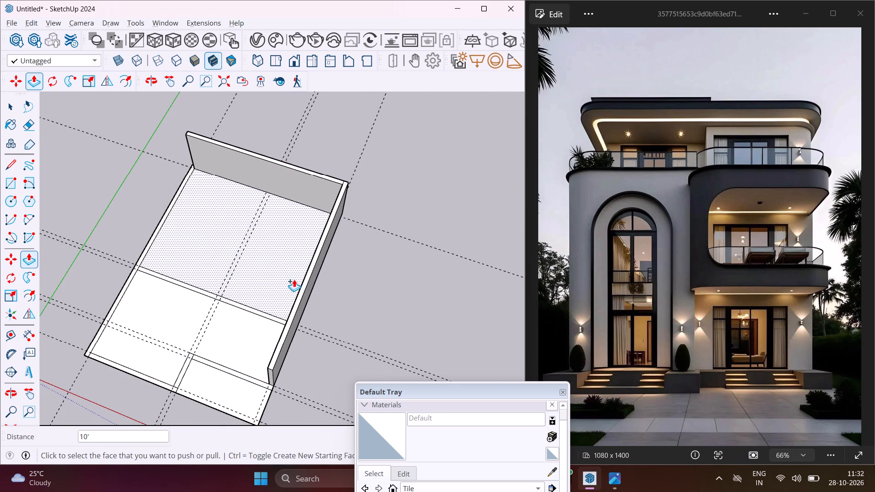
{"action": "scroll", "coordinate": [272, 312], "scroll_direction": "up", "scroll_amount": 4}
{"action": "left_click", "coordinate": [272, 318]}
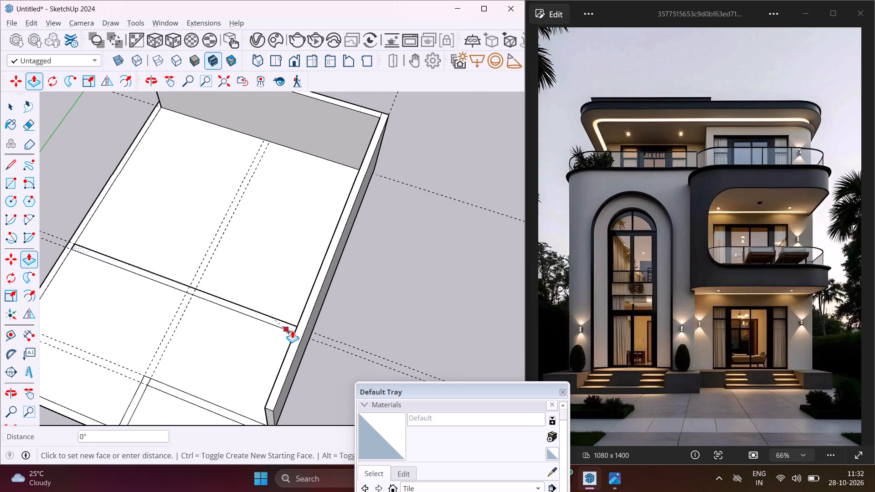
{"action": "left_click", "coordinate": [294, 338]}
Extrude the 13'9" front interior wall strip up to the side wall's 10' height.
{"action": "scroll", "coordinate": [211, 411], "scroll_direction": "up", "scroll_amount": 2}
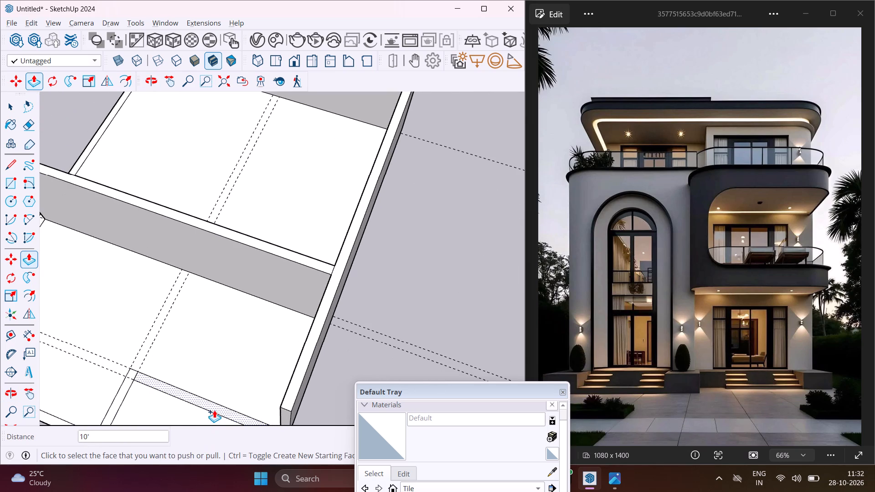
{"action": "left_click", "coordinate": [214, 410]}
{"action": "left_click", "coordinate": [300, 369]}
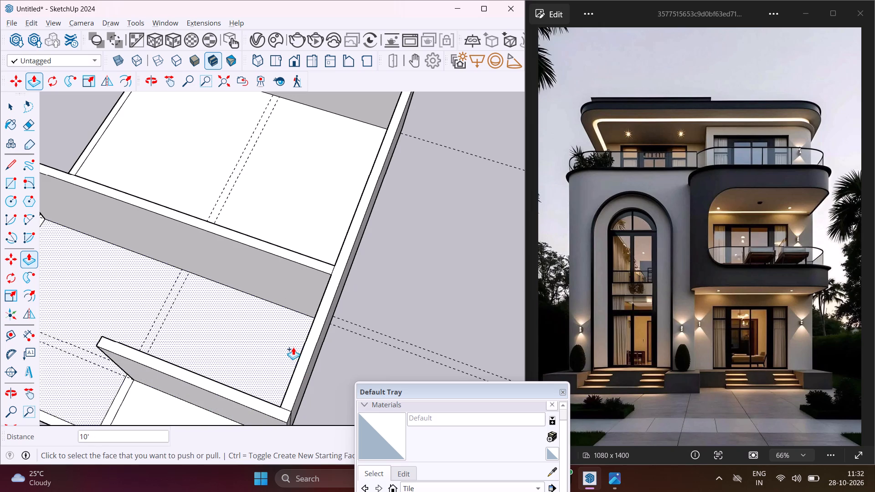
Extrude the short 5'9" lengthwise wall strip at the front upward 10'.
{"action": "scroll", "coordinate": [295, 345], "scroll_direction": "down", "scroll_amount": 5}
{"action": "scroll", "coordinate": [179, 388], "scroll_direction": "up", "scroll_amount": 7}
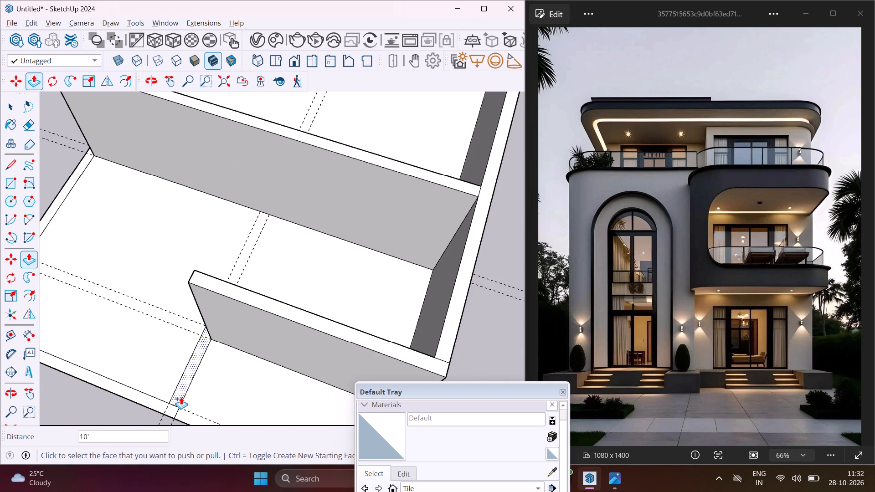
{"action": "left_click", "coordinate": [181, 397]}
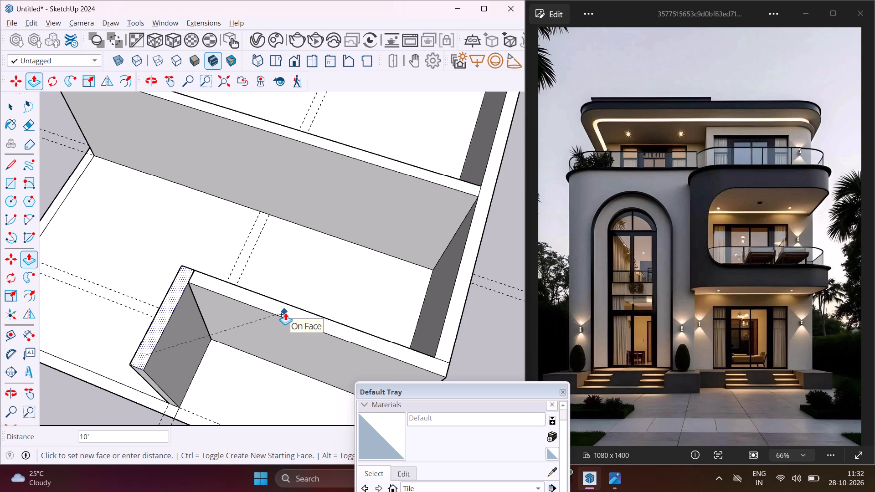
{"action": "left_click", "coordinate": [285, 313]}
{"action": "scroll", "coordinate": [282, 319], "scroll_direction": "down", "scroll_amount": 5}
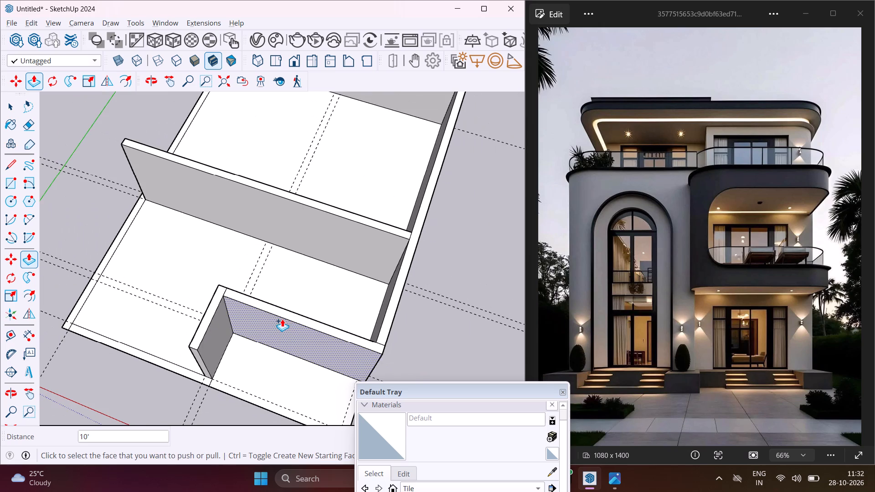
Round the inside edge of the wall strip at the front corner near the green axis with a tangent arc, radius about 10".
{"action": "key", "text": "Escape"}
{"action": "key", "text": "space"}
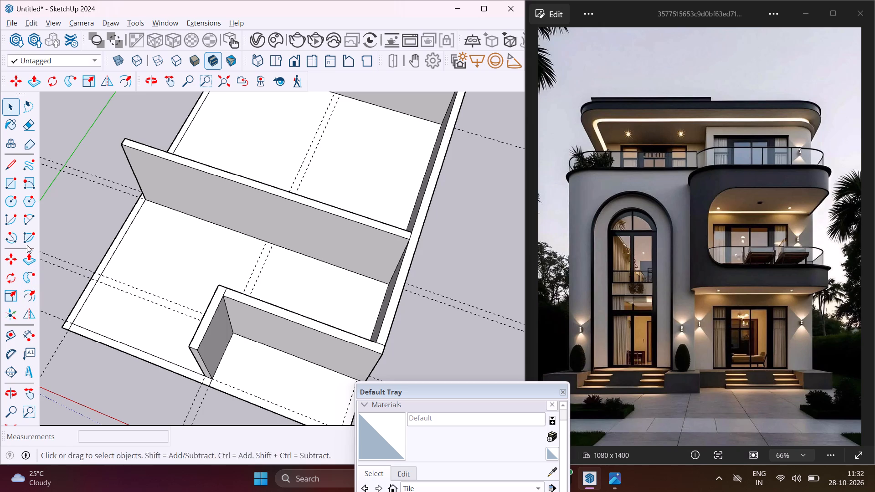
{"action": "left_click", "coordinate": [30, 215]}
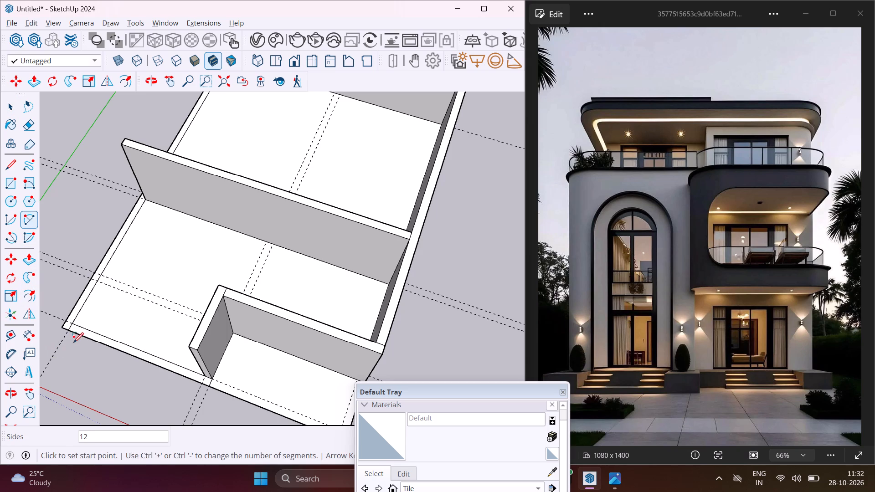
{"action": "middle_click_drag", "start_coordinate": [78, 338], "coordinate": [117, 313]}
{"action": "scroll", "coordinate": [97, 362], "scroll_direction": "up", "scroll_amount": 3}
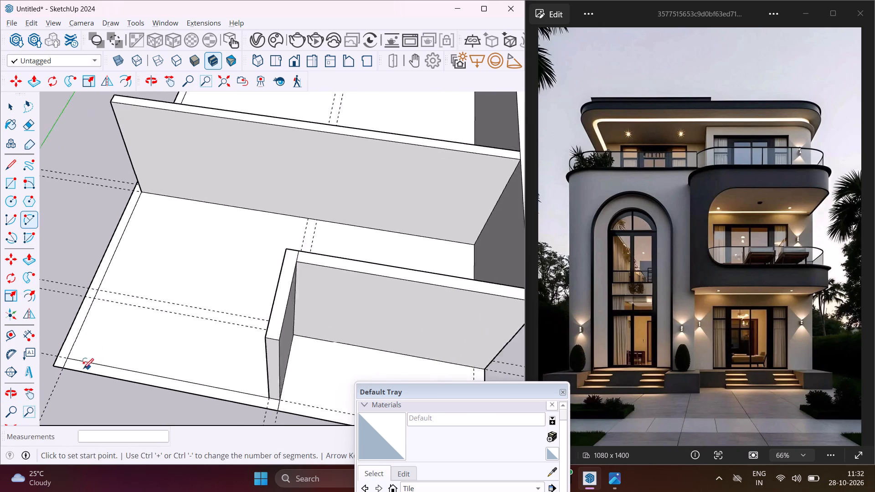
{"action": "scroll", "coordinate": [83, 369], "scroll_direction": "up", "scroll_amount": 4}
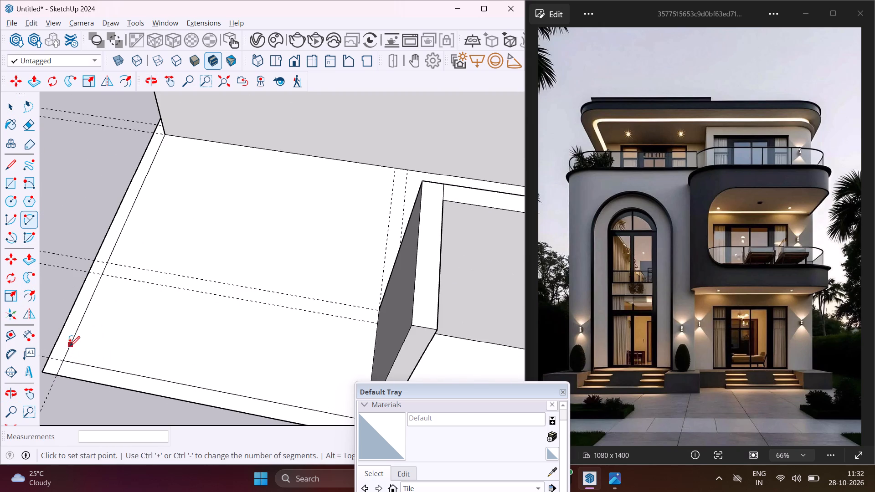
{"action": "left_click", "coordinate": [70, 346]}
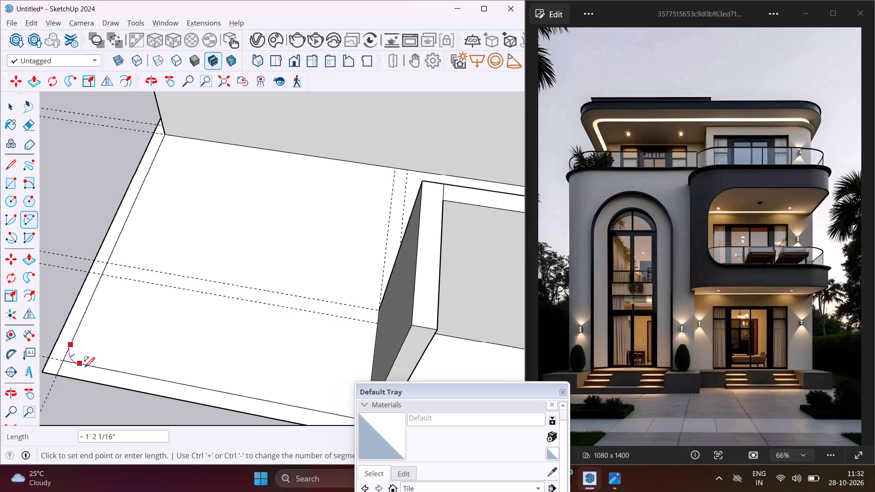
{"action": "left_click", "coordinate": [79, 365]}
{"action": "scroll", "coordinate": [79, 365], "scroll_direction": "up", "scroll_amount": 4}
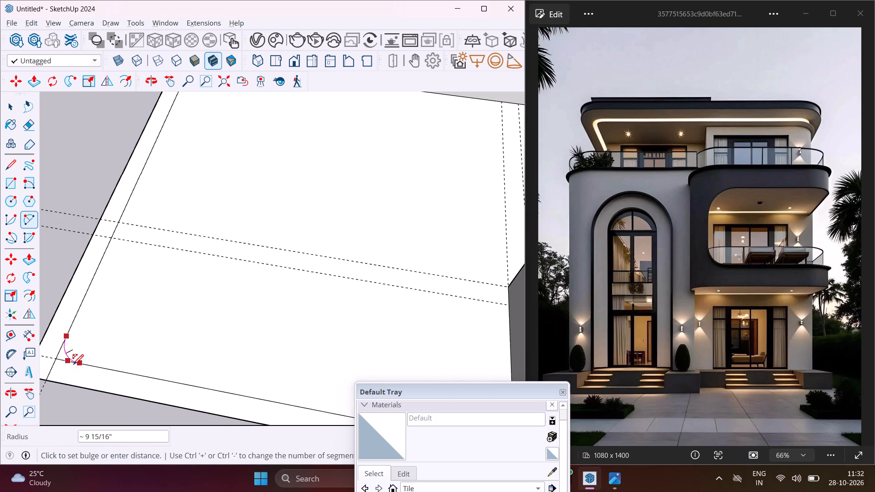
{"action": "left_click", "coordinate": [73, 364]}
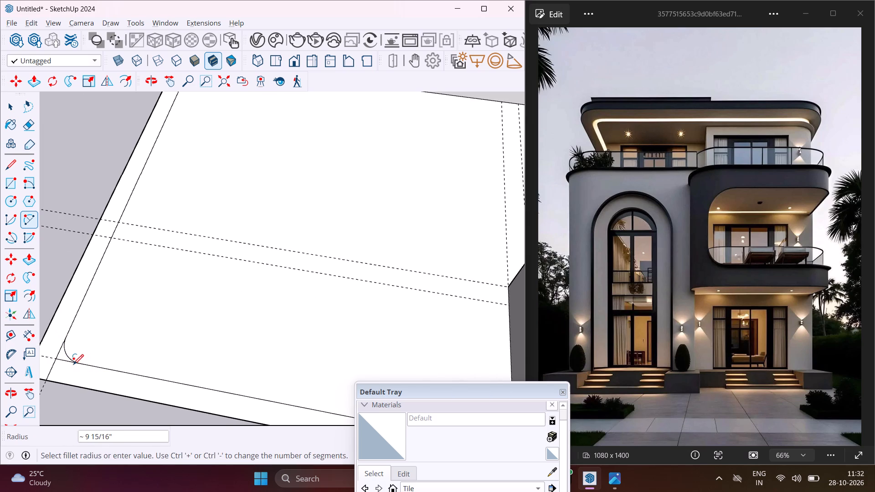
Round the outer edge of the same front corner with a tangent arc, radius about 1'7".
{"action": "scroll", "coordinate": [73, 364], "scroll_direction": "down", "scroll_amount": 5}
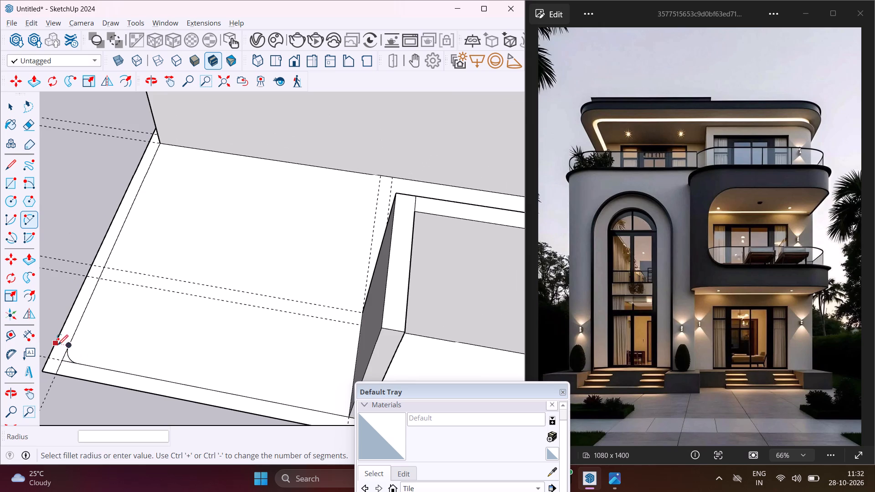
{"action": "left_click", "coordinate": [56, 344]}
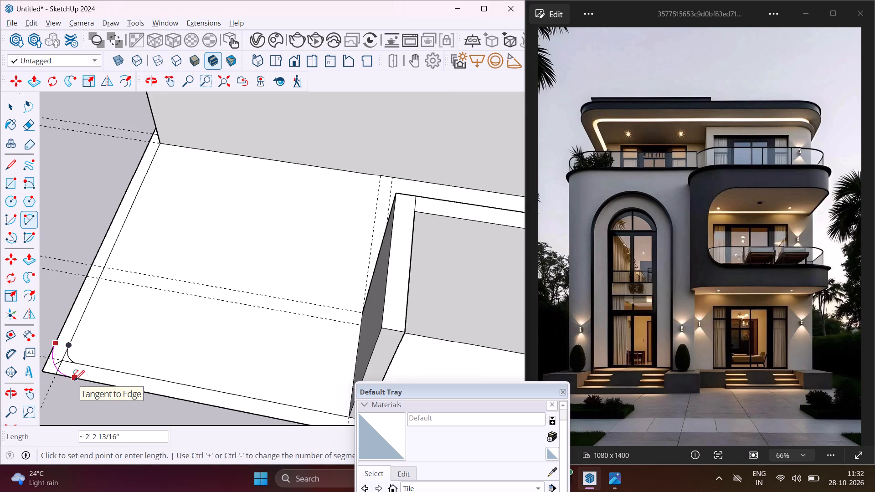
{"action": "scroll", "coordinate": [65, 379], "scroll_direction": "up", "scroll_amount": 3}
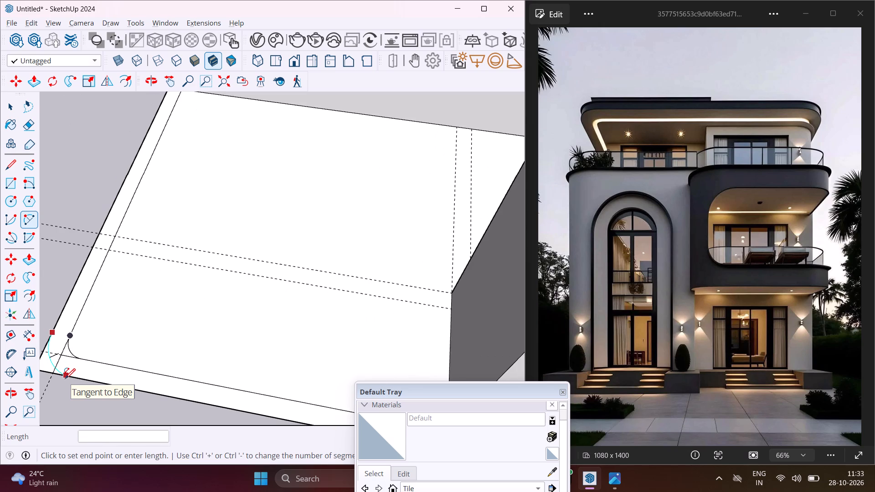
{"action": "left_click", "coordinate": [73, 378]}
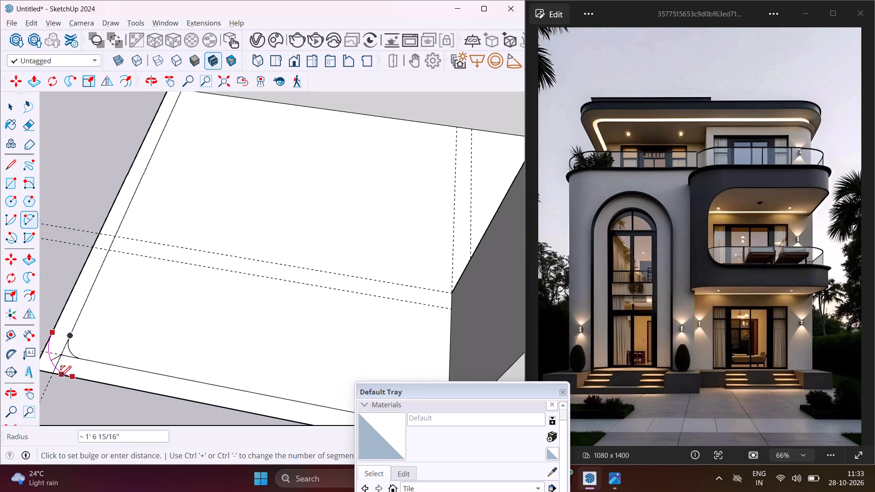
{"action": "left_click", "coordinate": [61, 376]}
{"action": "key", "text": "Escape"}
{"action": "key", "text": "space"}
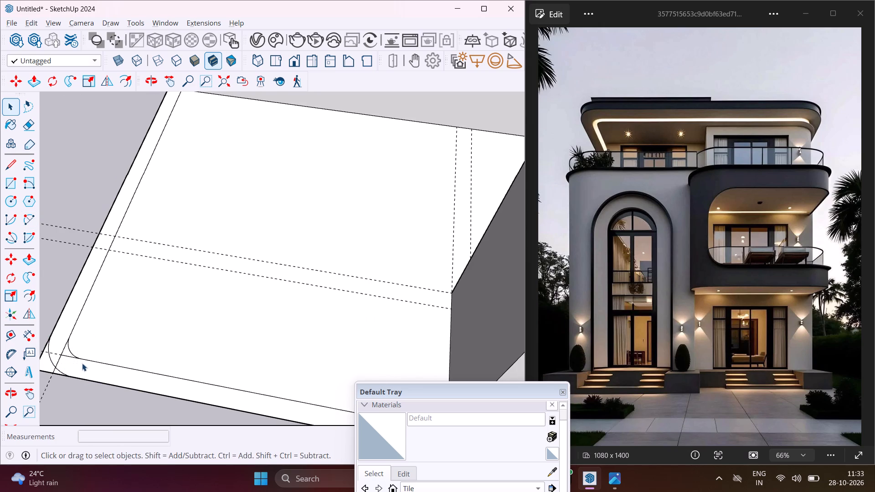
Erase the leftover straight edges at the front corner, both inside the wall strip and outside the outer arc.
{"action": "scroll", "coordinate": [74, 366], "scroll_direction": "down", "scroll_amount": 5}
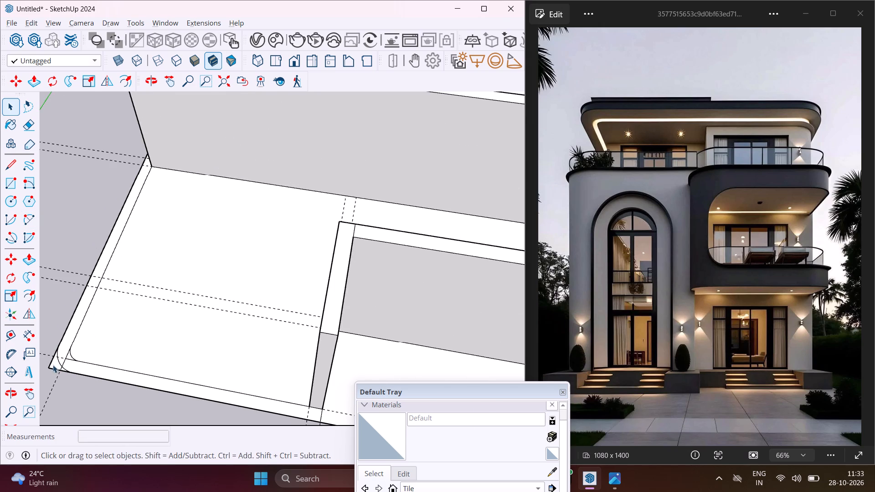
{"action": "key", "text": "e"}
{"action": "scroll", "coordinate": [51, 362], "scroll_direction": "up", "scroll_amount": 8}
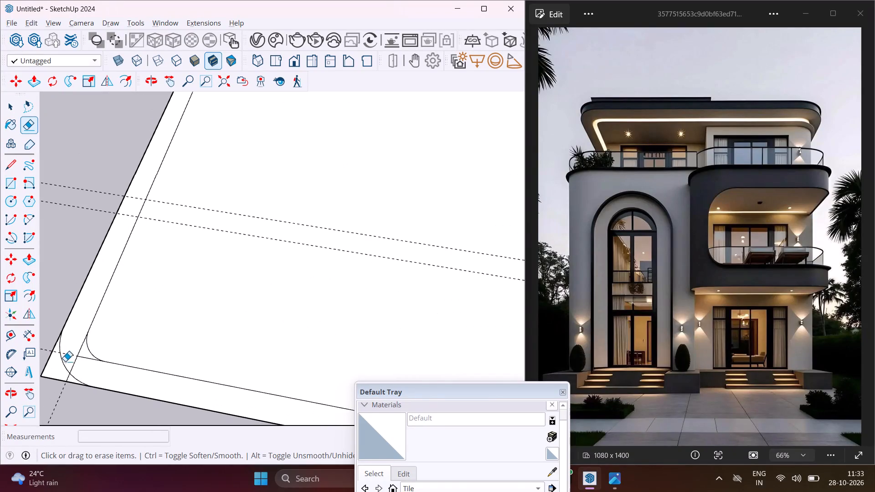
{"action": "left_click", "coordinate": [77, 354]}
{"action": "left_click", "coordinate": [78, 358]}
{"action": "left_click", "coordinate": [67, 378]}
{"action": "left_click", "coordinate": [67, 383]}
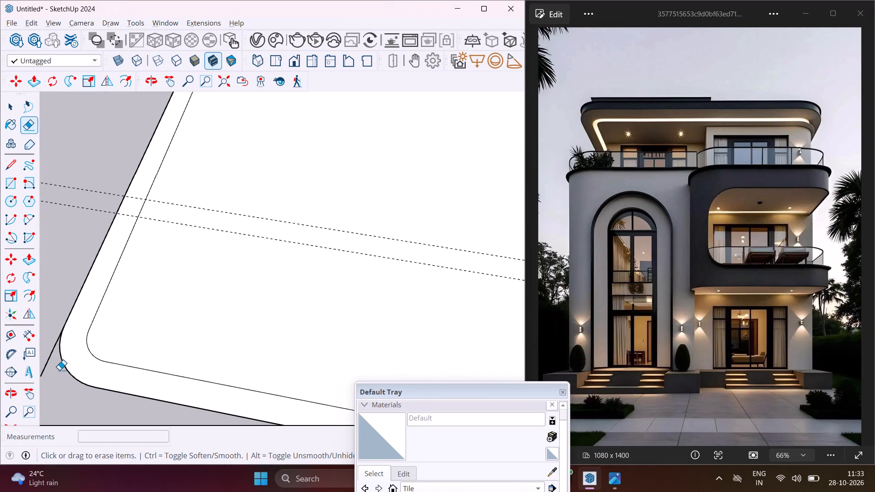
{"action": "left_click", "coordinate": [49, 354]}
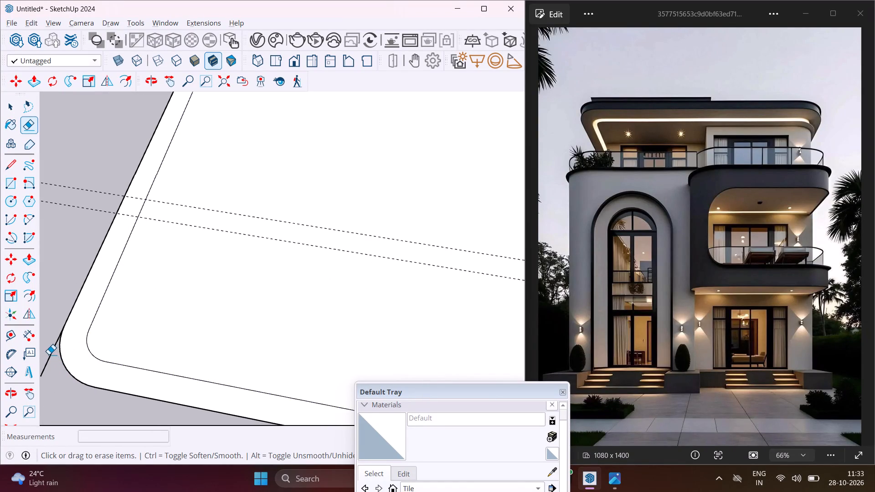
{"action": "left_click", "coordinate": [49, 354]}
{"action": "left_click", "coordinate": [49, 355]}
{"action": "key", "text": "Escape"}
{"action": "key", "text": "space"}
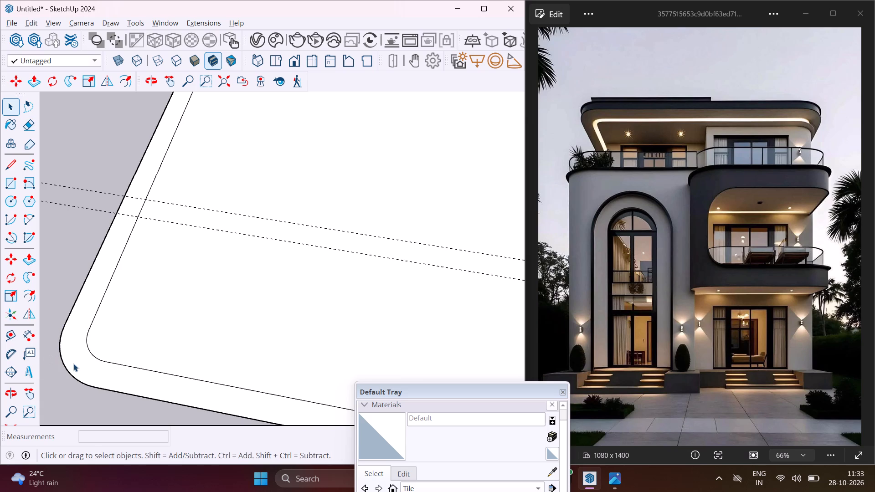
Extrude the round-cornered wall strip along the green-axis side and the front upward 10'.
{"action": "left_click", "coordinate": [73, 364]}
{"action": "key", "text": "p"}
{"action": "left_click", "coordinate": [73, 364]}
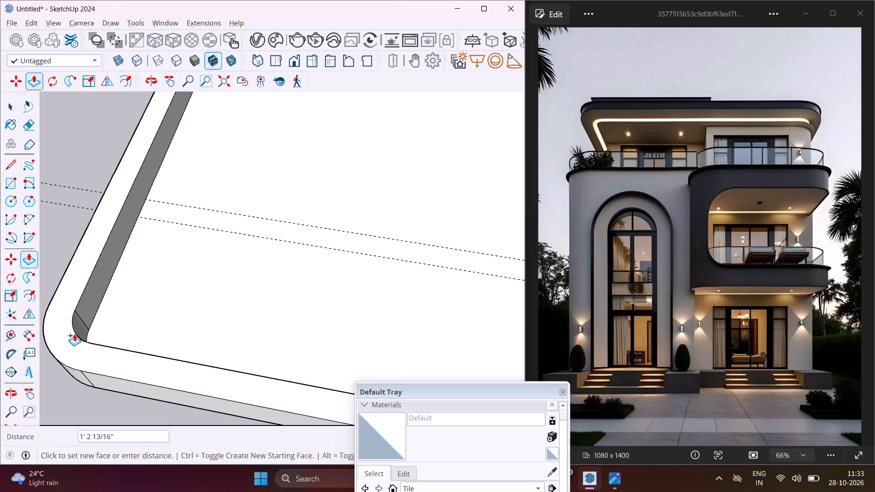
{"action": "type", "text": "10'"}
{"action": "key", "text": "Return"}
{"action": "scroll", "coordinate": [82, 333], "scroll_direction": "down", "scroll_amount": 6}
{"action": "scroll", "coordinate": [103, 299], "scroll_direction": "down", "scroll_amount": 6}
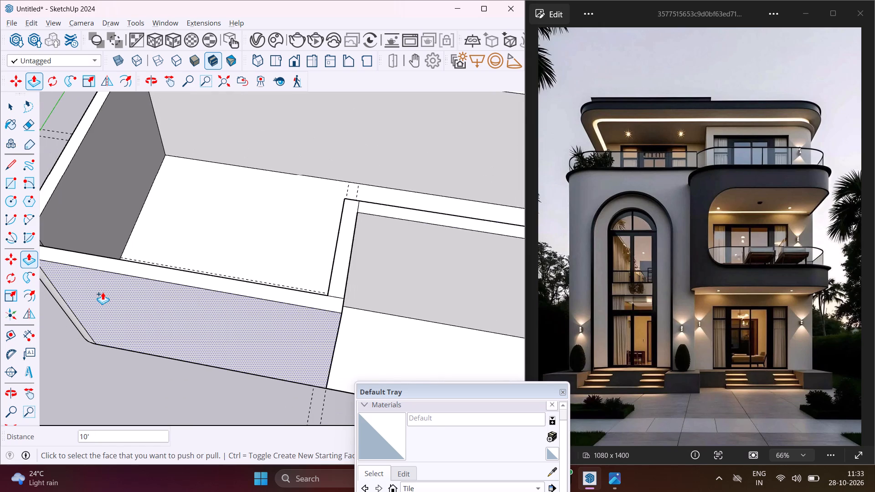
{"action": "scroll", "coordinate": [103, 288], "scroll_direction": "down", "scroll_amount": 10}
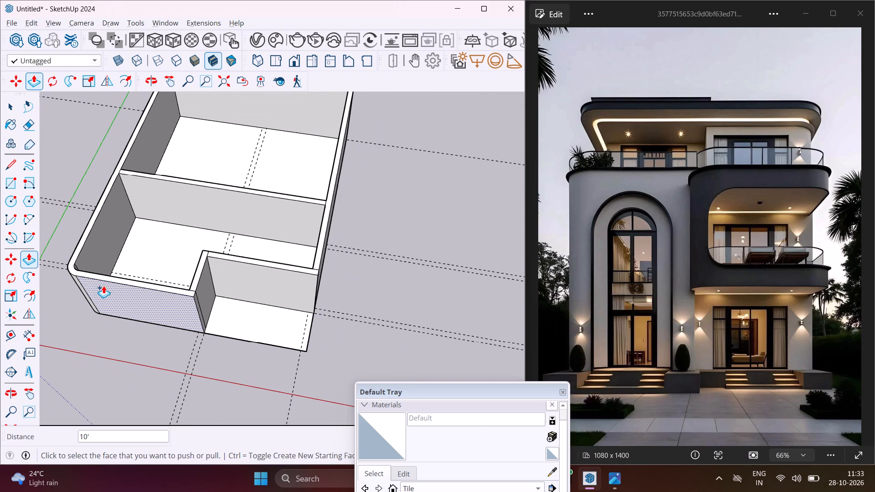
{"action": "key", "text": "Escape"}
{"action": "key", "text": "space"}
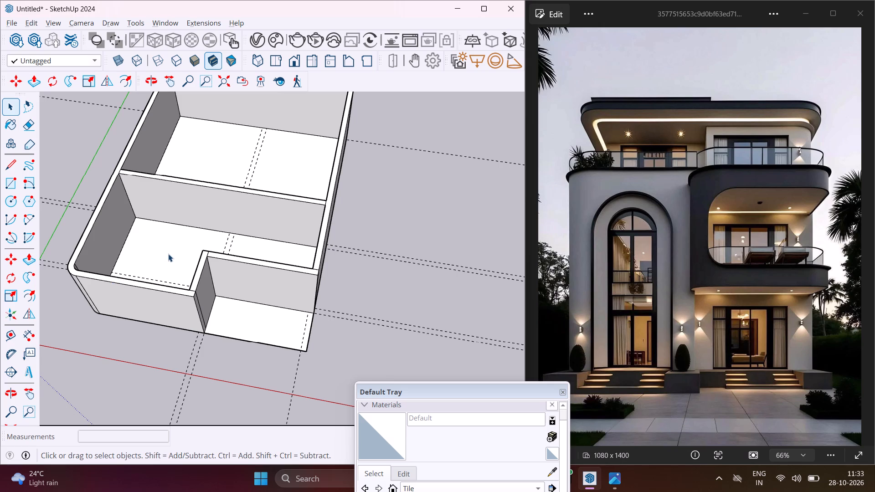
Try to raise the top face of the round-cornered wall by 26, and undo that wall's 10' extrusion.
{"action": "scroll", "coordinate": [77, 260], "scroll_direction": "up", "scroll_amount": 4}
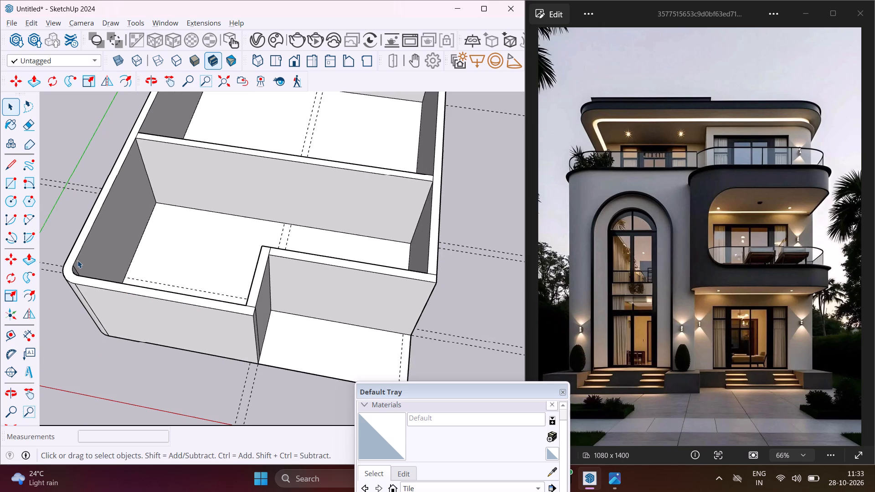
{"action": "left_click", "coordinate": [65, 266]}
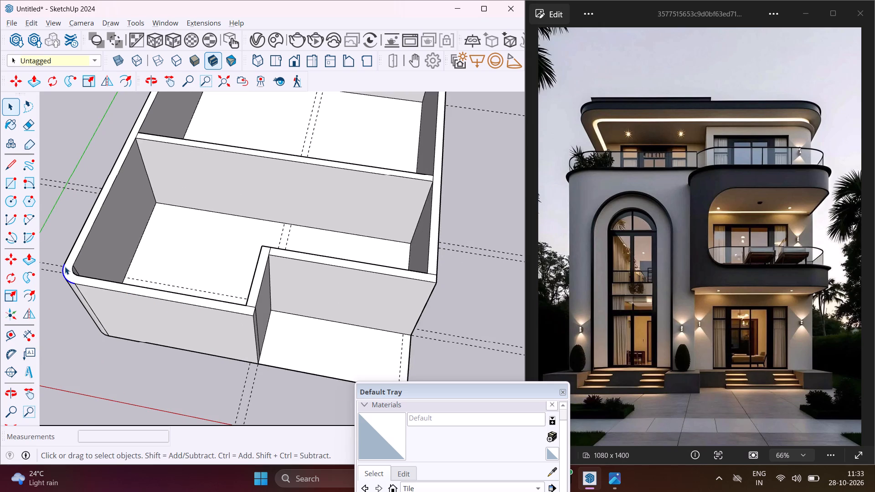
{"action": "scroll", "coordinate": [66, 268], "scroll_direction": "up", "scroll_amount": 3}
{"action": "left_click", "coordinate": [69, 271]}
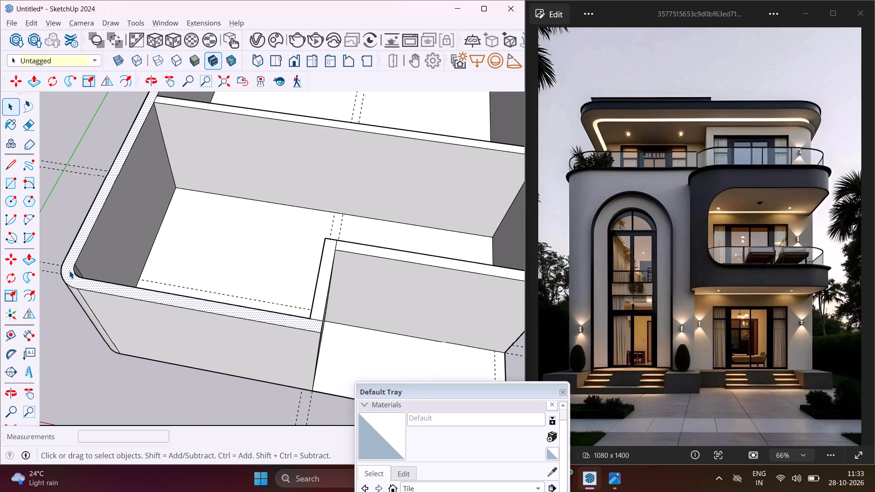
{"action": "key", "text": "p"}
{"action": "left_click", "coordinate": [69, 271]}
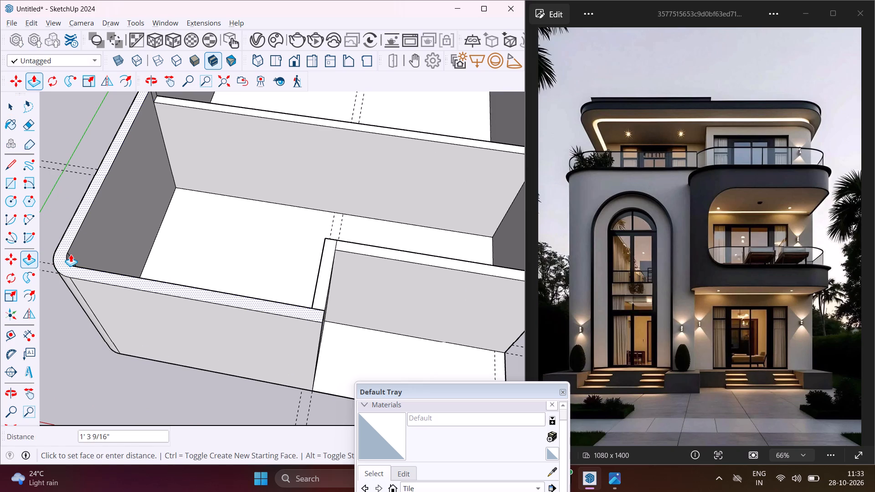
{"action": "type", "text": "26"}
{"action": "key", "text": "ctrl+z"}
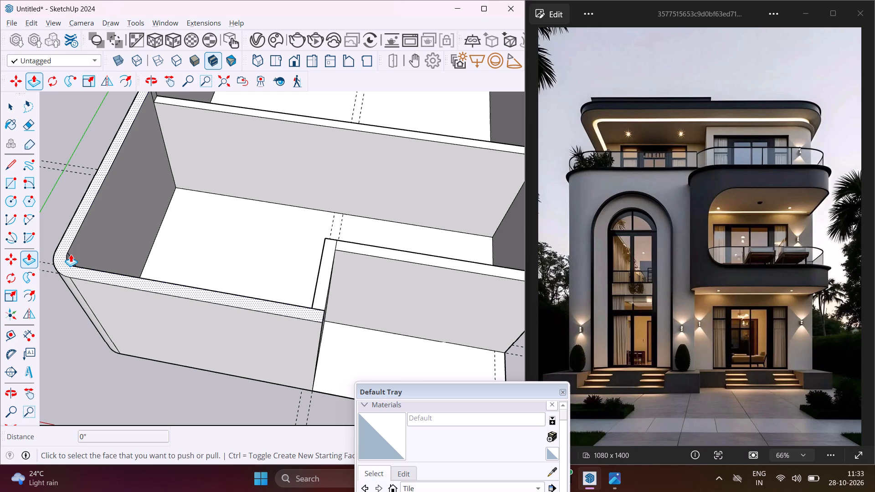
Extrude the flat round-cornered wall strip along the green-axis side and the front upward 26'.
{"action": "scroll", "coordinate": [115, 331], "scroll_direction": "up", "scroll_amount": 4}
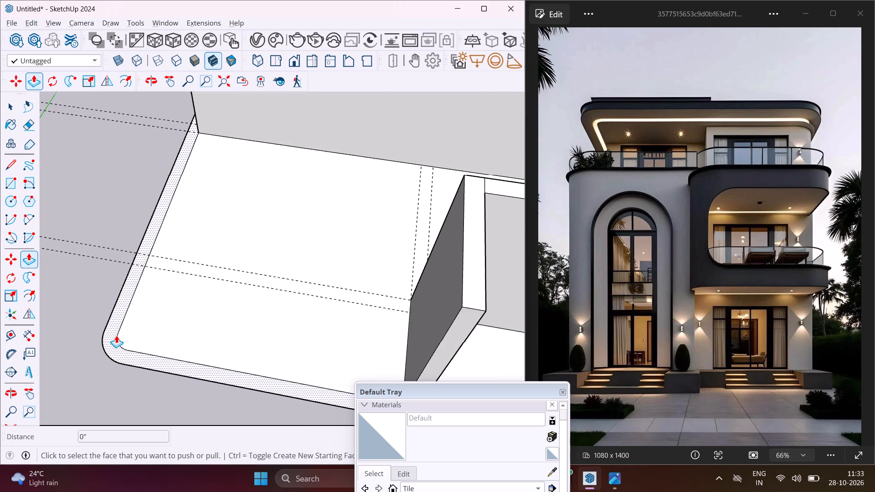
{"action": "left_click", "coordinate": [116, 335]}
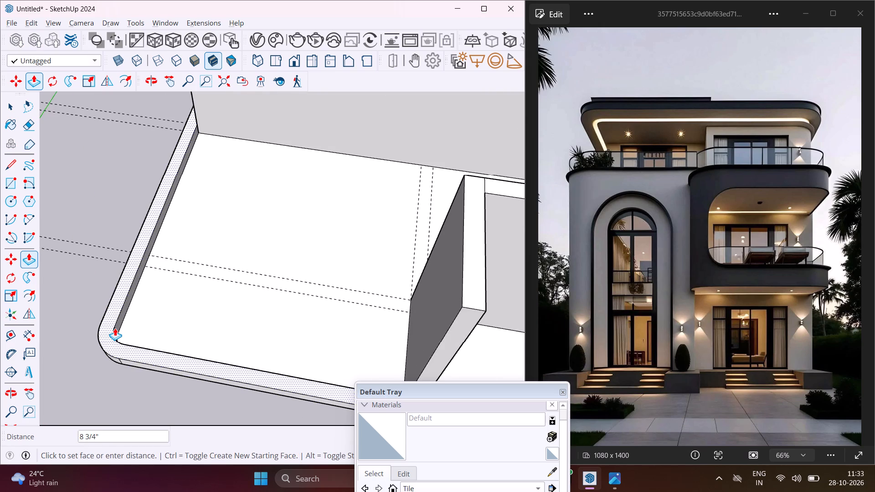
{"action": "key", "text": "2"}
{"action": "type", "text": "6'"}
{"action": "key", "text": "Return"}
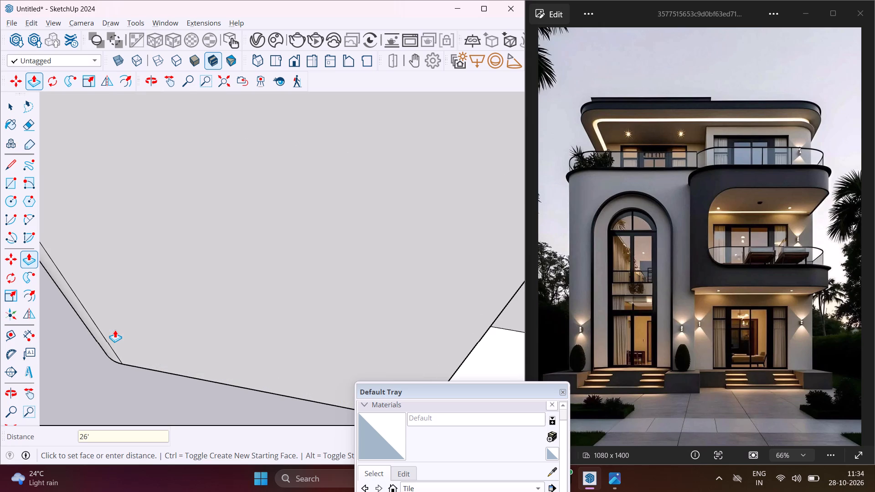
{"action": "scroll", "coordinate": [115, 331], "scroll_direction": "down", "scroll_amount": 5}
{"action": "middle_click_drag", "start_coordinate": [114, 389], "coordinate": [321, 87]}
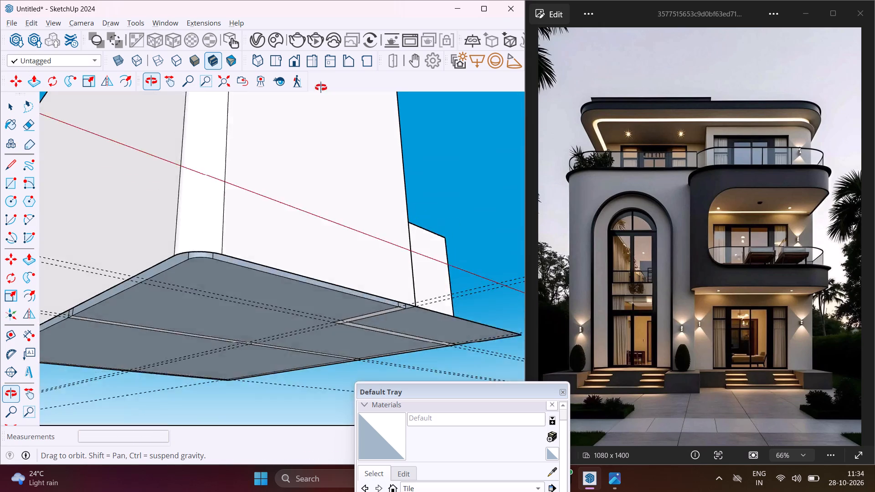
{"action": "middle_click_drag", "start_coordinate": [321, 87], "coordinate": [356, 68]}
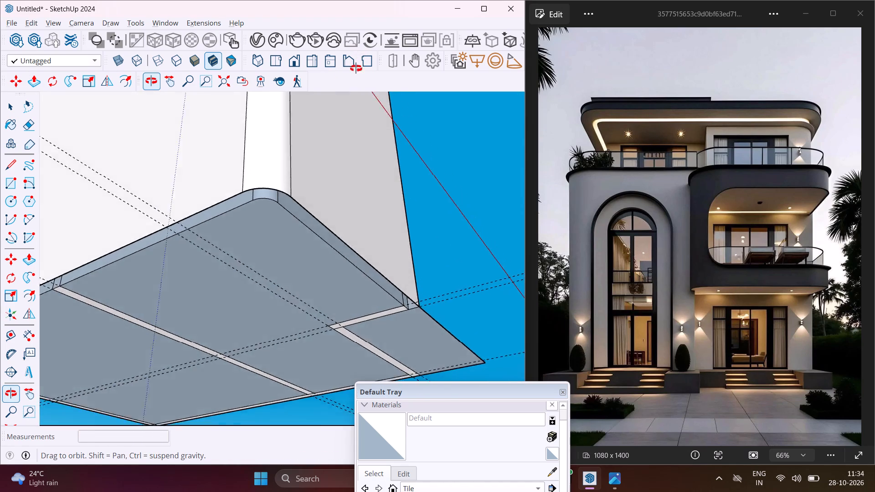
Undo the last 26' extrusion of the round-cornered wall.
{"action": "middle_click_drag", "start_coordinate": [356, 68], "coordinate": [340, 92]}
{"action": "key", "text": "ctrl+z"}
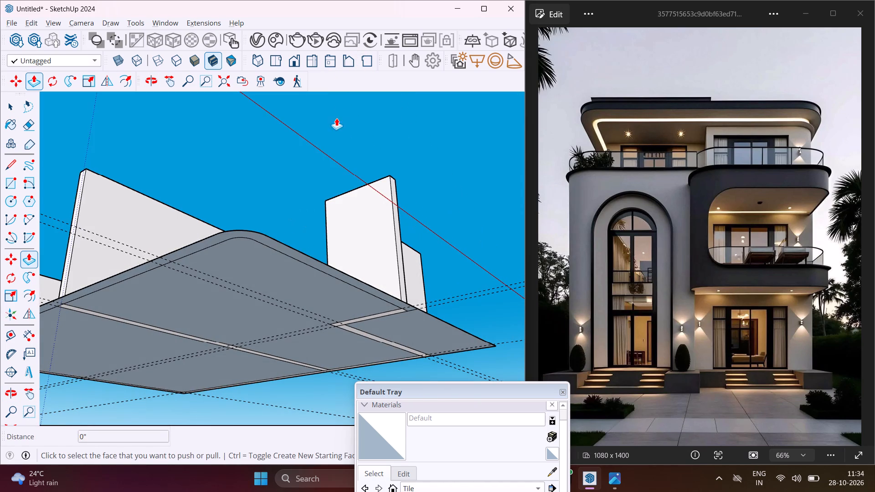
Extrude the flat round-cornered wall strip along the green-axis side and the front upward 26'.
{"action": "middle_click_drag", "start_coordinate": [325, 133], "coordinate": [161, 315]}
{"action": "scroll", "coordinate": [159, 333], "scroll_direction": "up", "scroll_amount": 3}
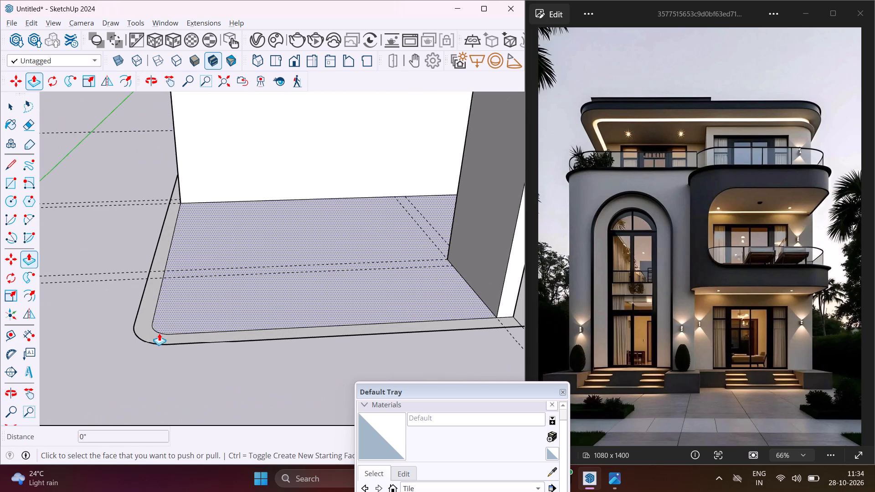
{"action": "left_click", "coordinate": [156, 334]}
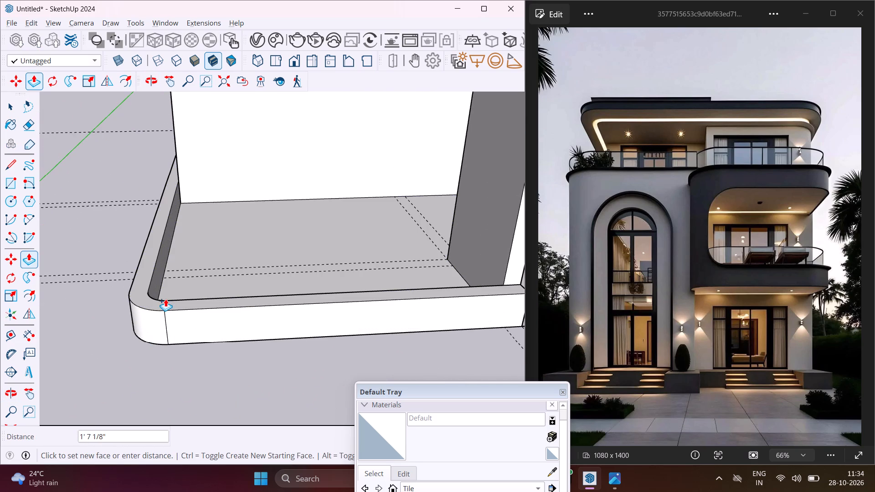
{"action": "type", "text": "26"}
{"action": "key", "text": "apostrophe"}
{"action": "key", "text": "Return"}
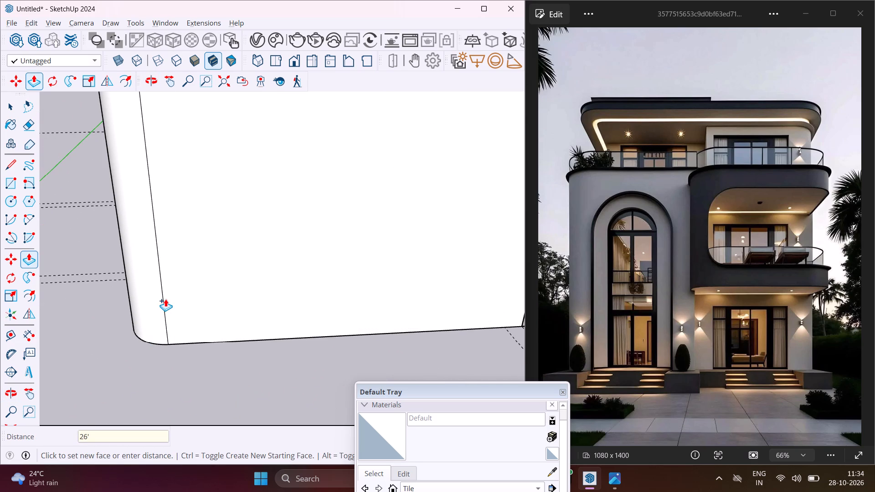
{"action": "scroll", "coordinate": [166, 299], "scroll_direction": "down", "scroll_amount": 16}
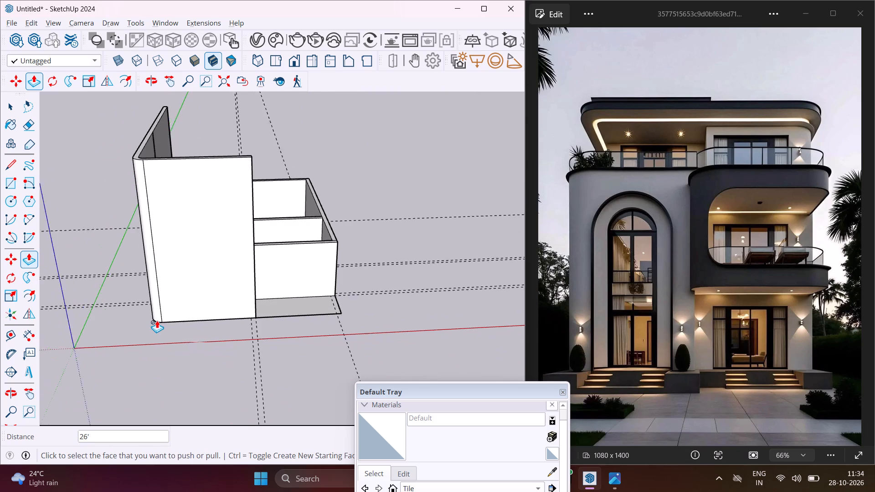
{"action": "key", "text": "Escape"}
{"action": "key", "text": "space"}
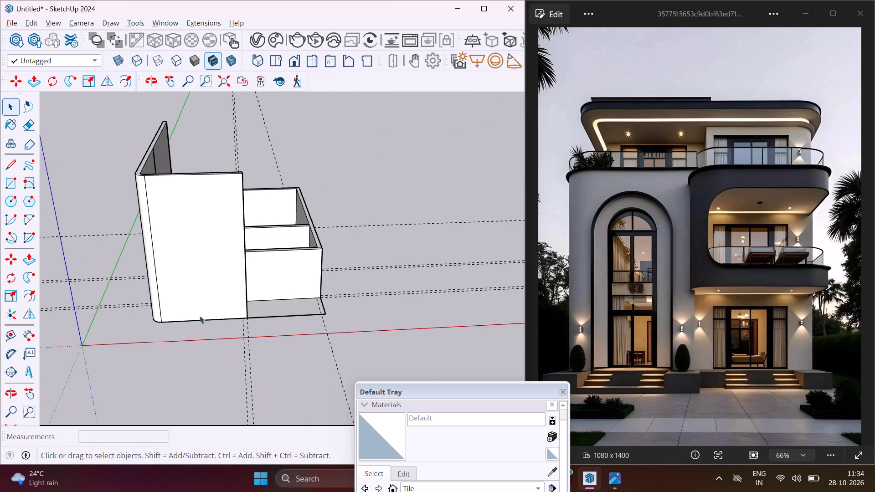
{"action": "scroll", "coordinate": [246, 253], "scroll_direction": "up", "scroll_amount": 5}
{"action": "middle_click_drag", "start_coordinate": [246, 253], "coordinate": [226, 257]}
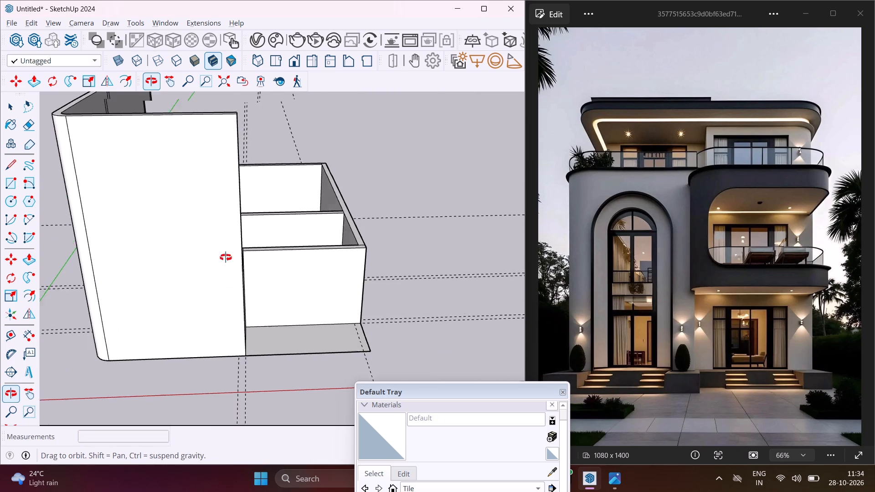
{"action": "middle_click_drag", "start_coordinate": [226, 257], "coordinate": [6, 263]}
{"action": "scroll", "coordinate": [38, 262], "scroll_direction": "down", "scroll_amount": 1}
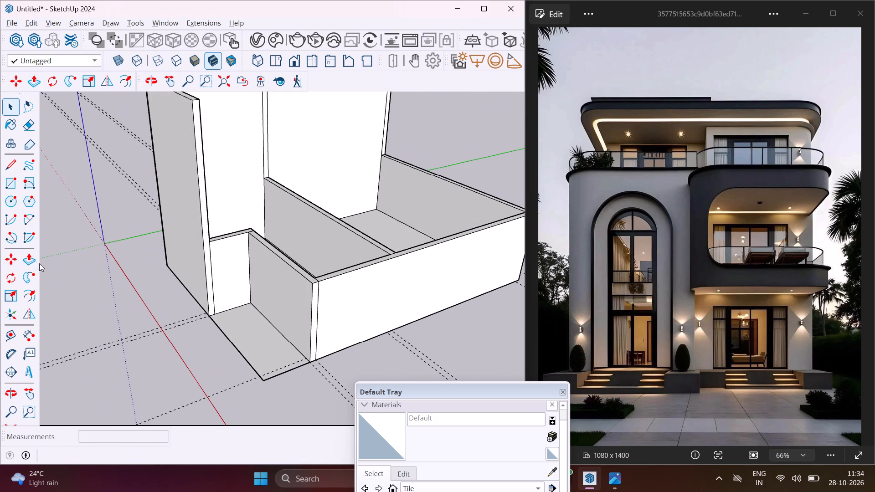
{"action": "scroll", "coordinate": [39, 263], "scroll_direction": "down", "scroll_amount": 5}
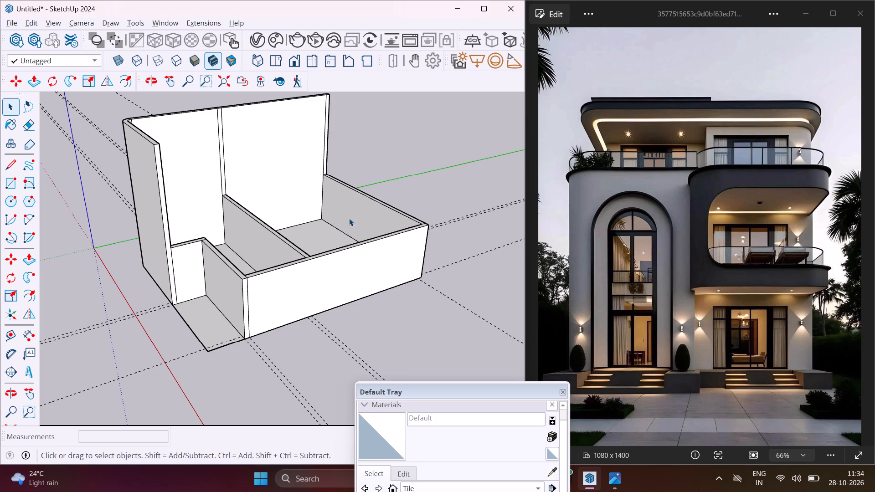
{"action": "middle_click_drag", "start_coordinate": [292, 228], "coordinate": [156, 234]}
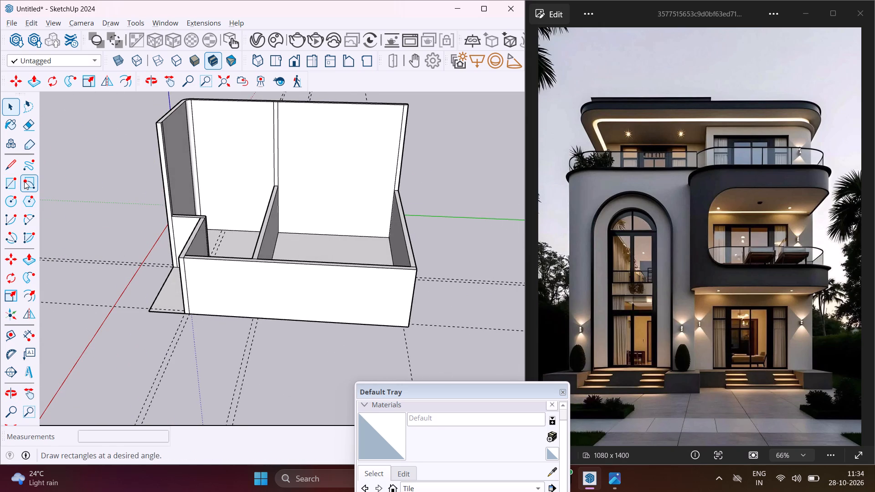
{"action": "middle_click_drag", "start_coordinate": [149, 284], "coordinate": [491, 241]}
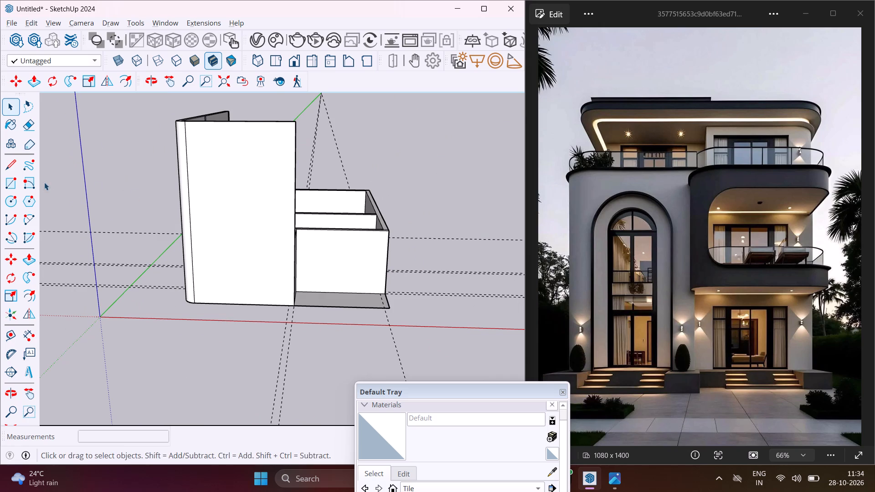
Draw a door-opening rectangle about 8' wide and 8' high on the recessed 10' front wall, starting from its base edge.
{"action": "left_click", "coordinate": [16, 181]}
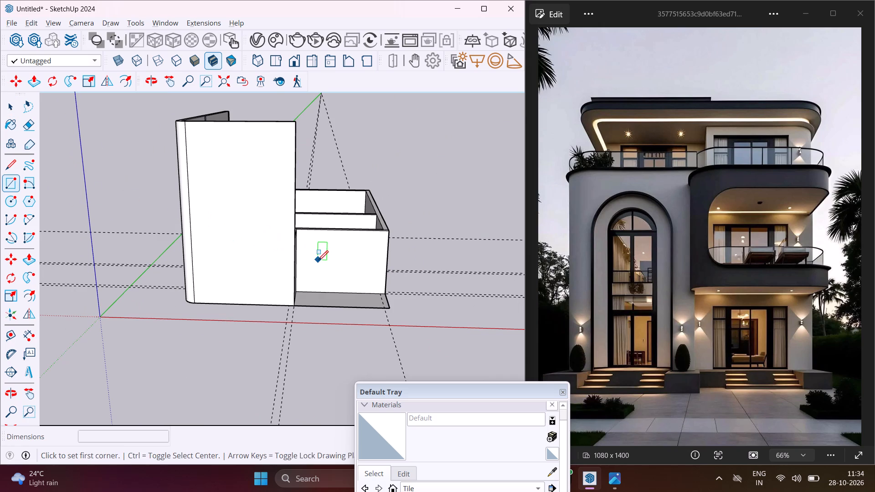
{"action": "scroll", "coordinate": [320, 261], "scroll_direction": "up", "scroll_amount": 5}
{"action": "middle_click_drag", "start_coordinate": [323, 264], "coordinate": [312, 242]}
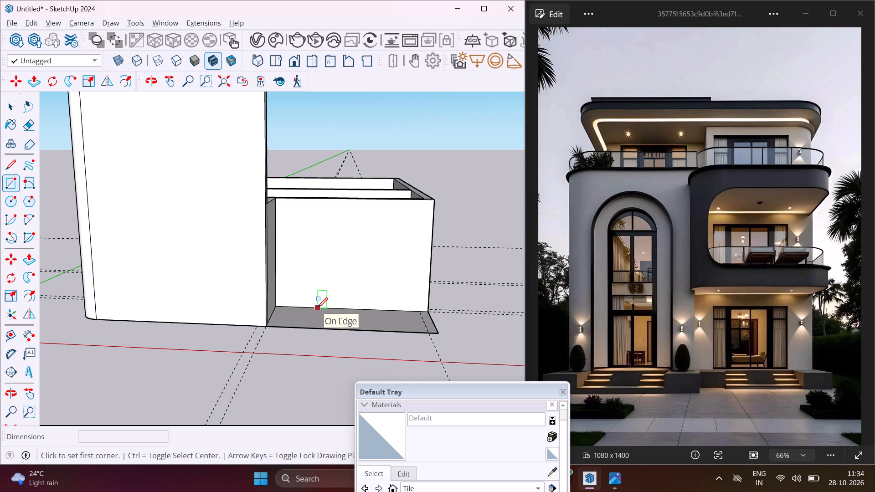
{"action": "left_click", "coordinate": [318, 307]}
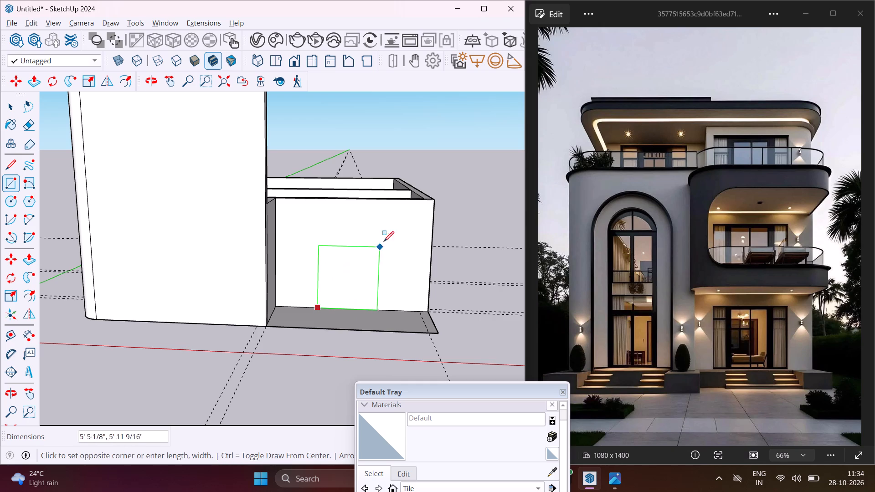
{"action": "key", "text": "Escape"}
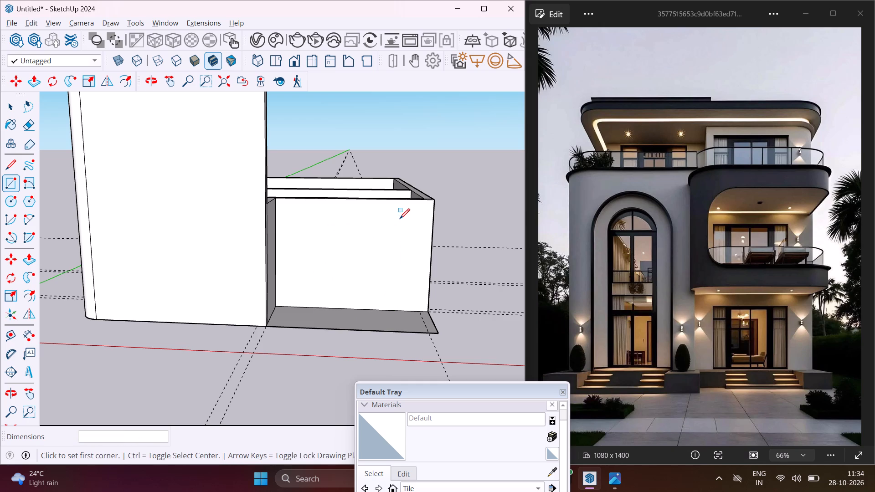
{"action": "left_click", "coordinate": [308, 306]}
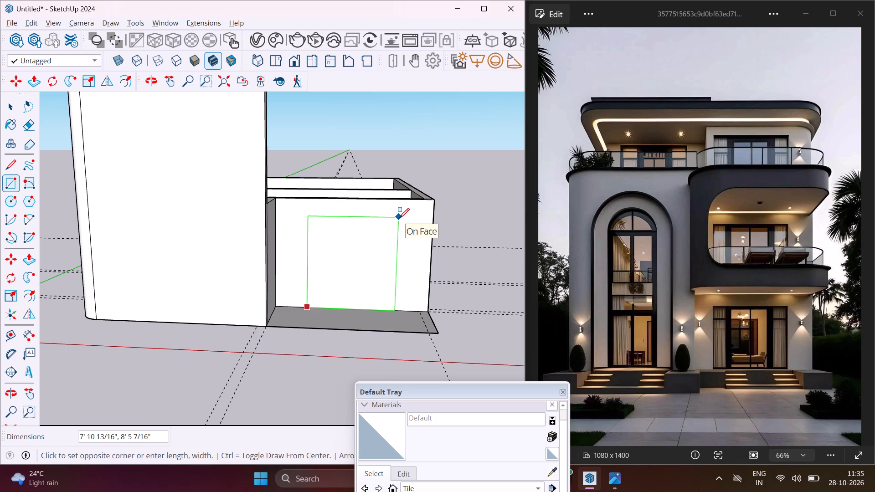
{"action": "left_click", "coordinate": [401, 219]}
{"action": "key", "text": "Escape"}
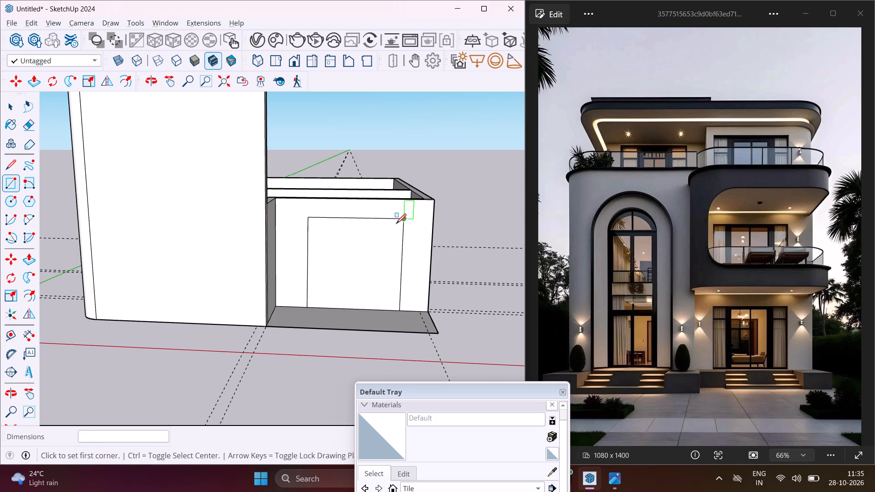
{"action": "key", "text": "space"}
Copy the door-opening rectangle about 12' 9" along the red axis, clear of the house.
{"action": "middle_click_drag", "start_coordinate": [385, 232], "coordinate": [270, 297]}
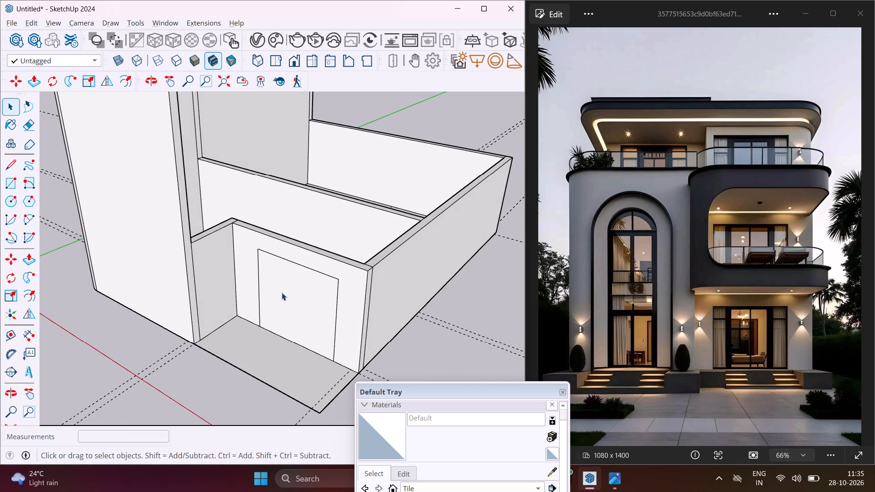
{"action": "left_click", "coordinate": [282, 292]}
{"action": "key", "text": "m"}
{"action": "left_click", "coordinate": [282, 292]}
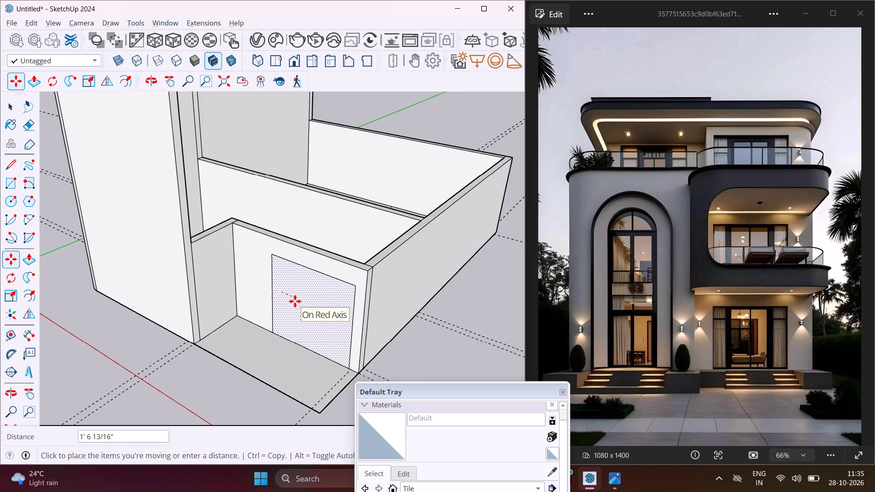
{"action": "scroll", "coordinate": [295, 301], "scroll_direction": "down", "scroll_amount": 4}
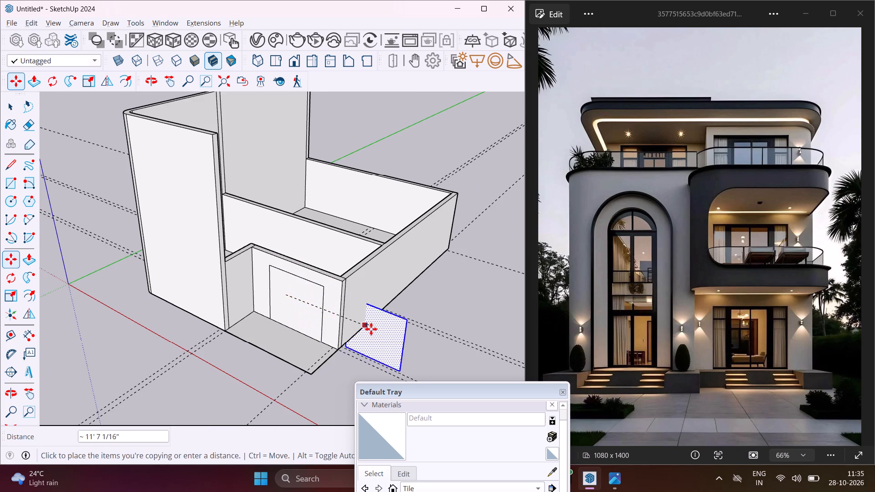
{"action": "left_click", "coordinate": [374, 333]}
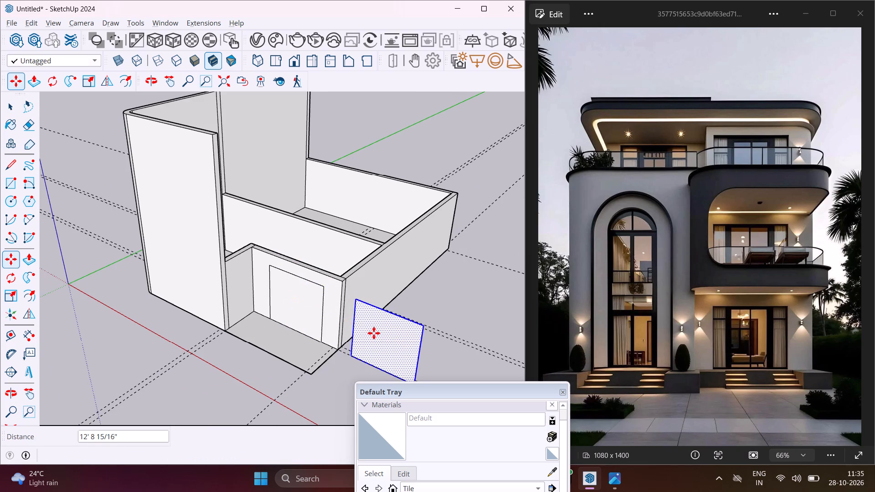
{"action": "key", "text": "Escape"}
{"action": "key", "text": "space"}
Push the original door-opening face 9" through the recessed front wall to cut the opening.
{"action": "left_click", "coordinate": [291, 300]}
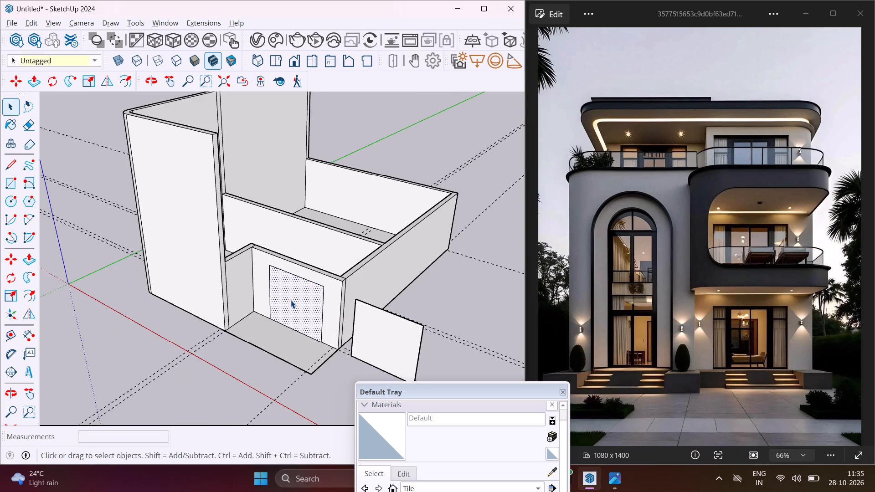
{"action": "key", "text": "p"}
{"action": "left_click", "coordinate": [291, 300]}
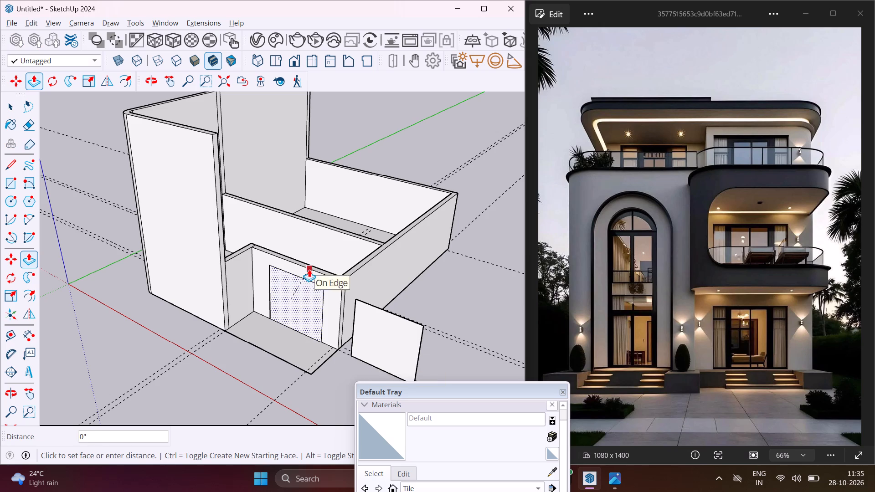
{"action": "middle_click_drag", "start_coordinate": [314, 267], "coordinate": [224, 350]}
{"action": "left_click", "coordinate": [274, 299]}
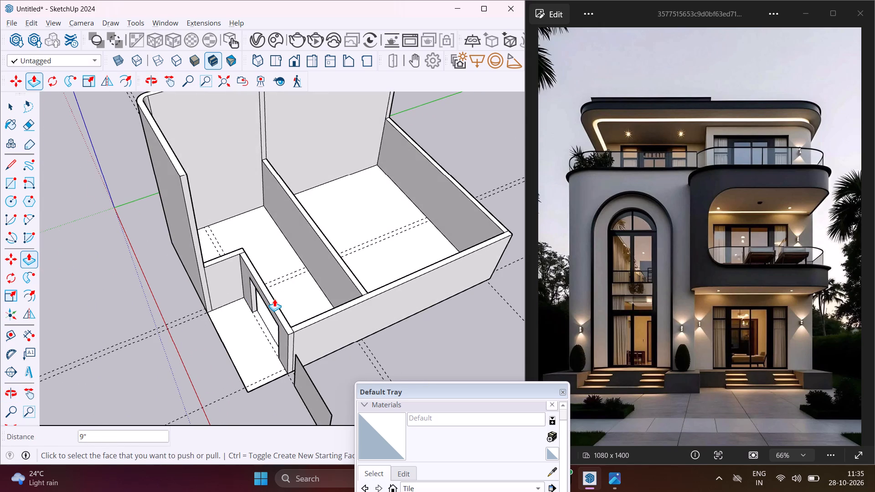
{"action": "key", "text": "Escape"}
{"action": "key", "text": "space"}
Draw a vertical rotated rectangle 29' 3" long and 1' high standing on the outer top edge of the 10' rear wall.
{"action": "scroll", "coordinate": [247, 265], "scroll_direction": "down", "scroll_amount": 4}
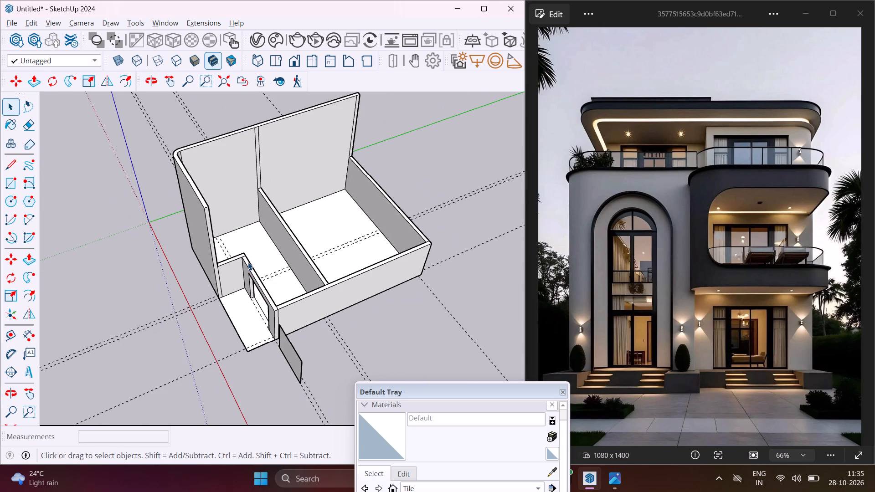
{"action": "left_click", "coordinate": [33, 179]}
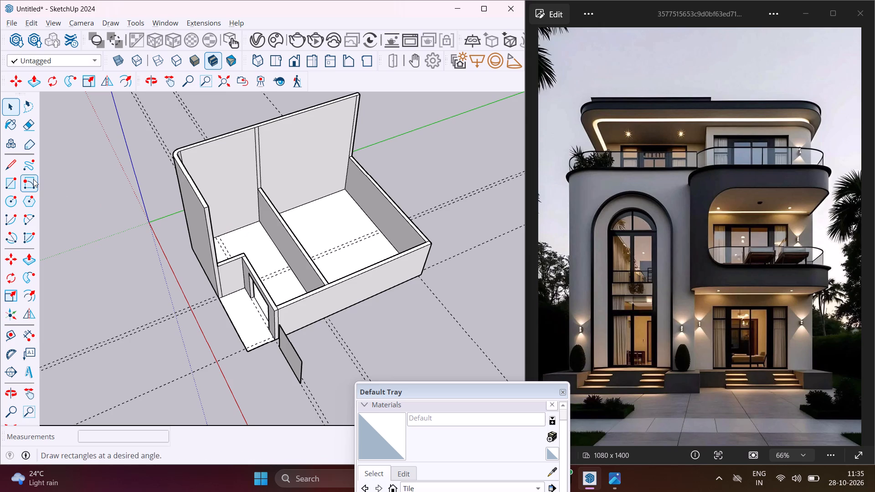
{"action": "scroll", "coordinate": [353, 152], "scroll_direction": "up", "scroll_amount": 7}
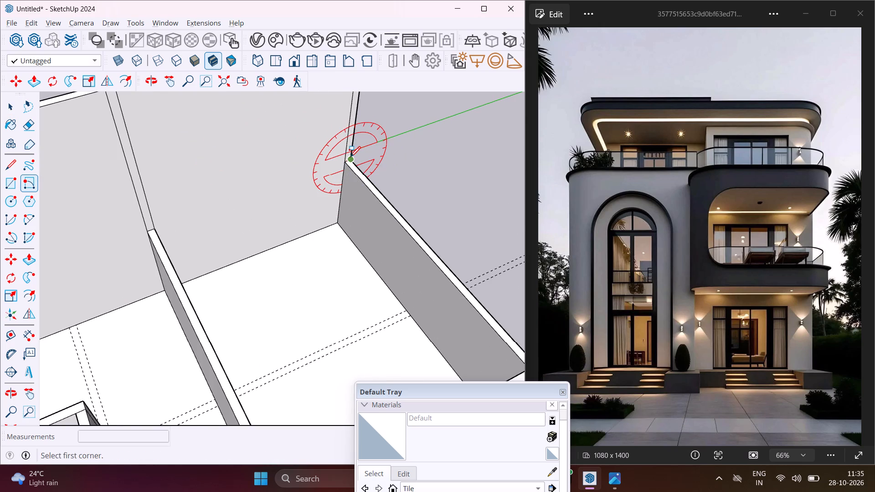
{"action": "left_click", "coordinate": [351, 157]}
{"action": "scroll", "coordinate": [352, 193], "scroll_direction": "down", "scroll_amount": 3}
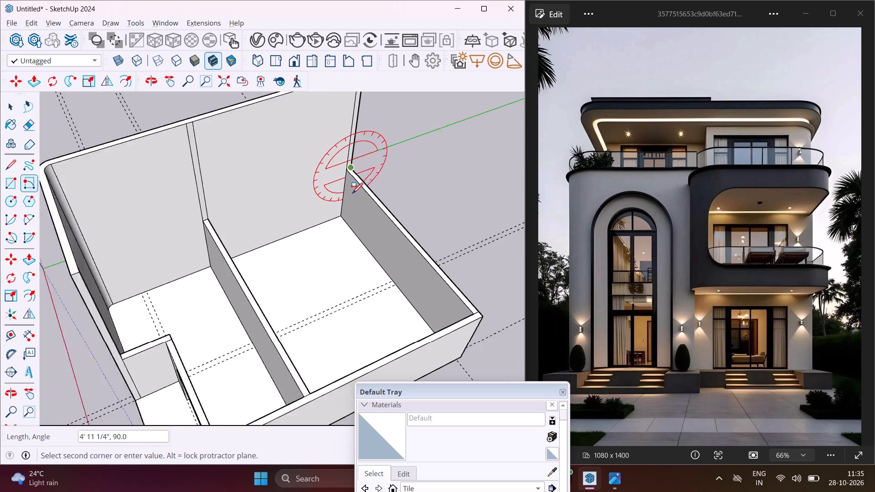
{"action": "scroll", "coordinate": [352, 193], "scroll_direction": "down", "scroll_amount": 7}
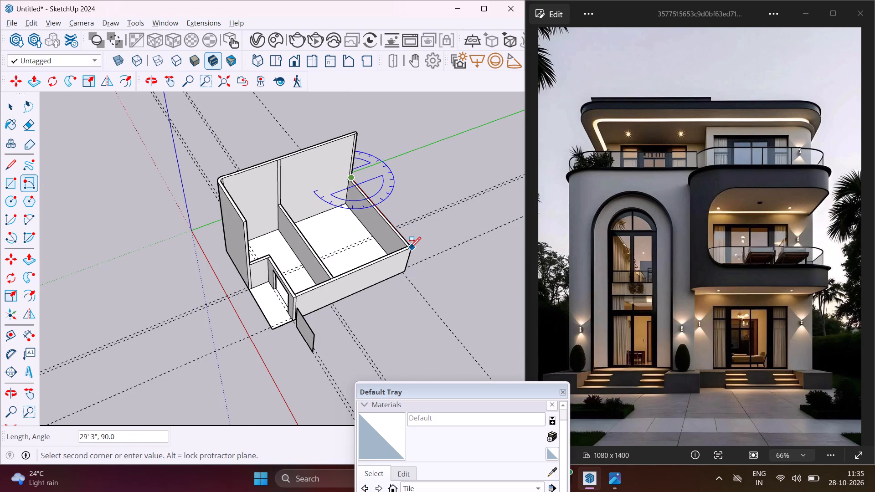
{"action": "left_click", "coordinate": [410, 247]}
{"action": "middle_click_drag", "start_coordinate": [411, 246], "coordinate": [364, 205]}
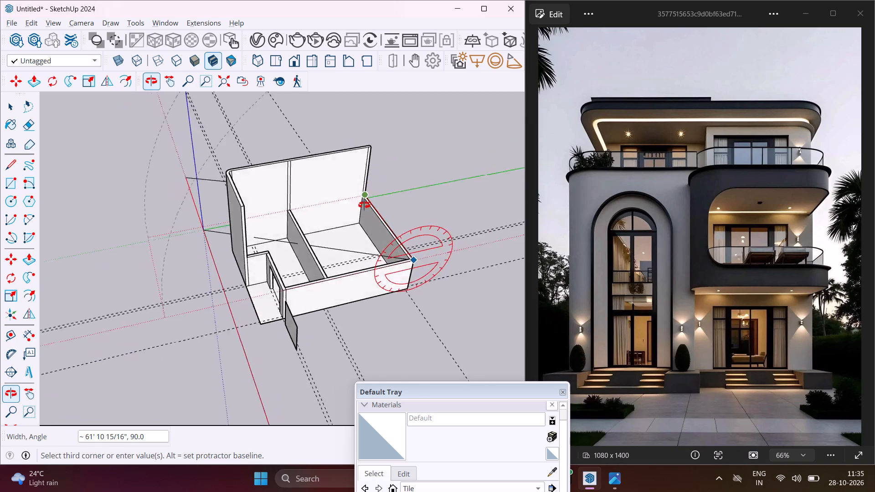
{"action": "middle_click_drag", "start_coordinate": [364, 205], "coordinate": [321, 45]}
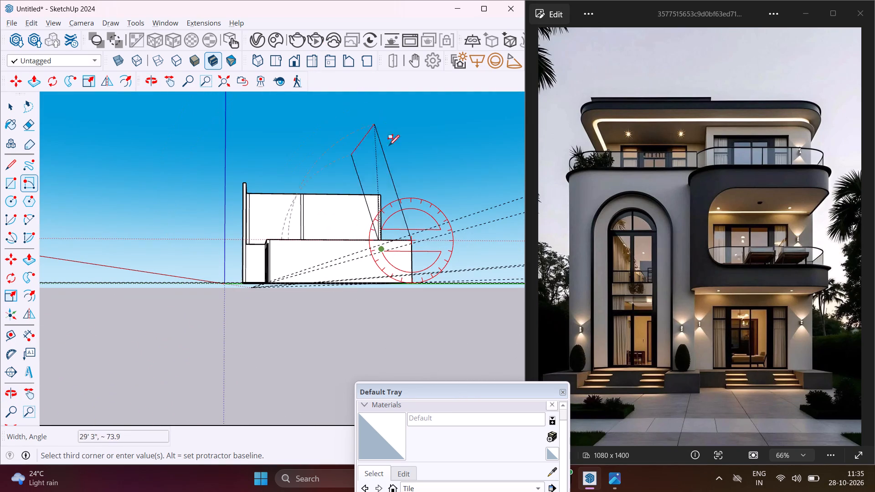
{"action": "scroll", "coordinate": [432, 205], "scroll_direction": "up", "scroll_amount": 4}
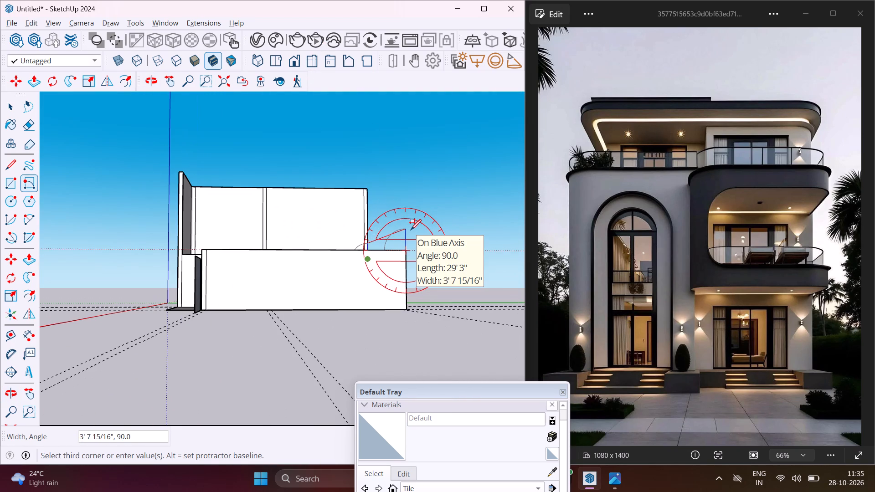
{"action": "type", "text": "1'"}
{"action": "key", "text": "Return"}
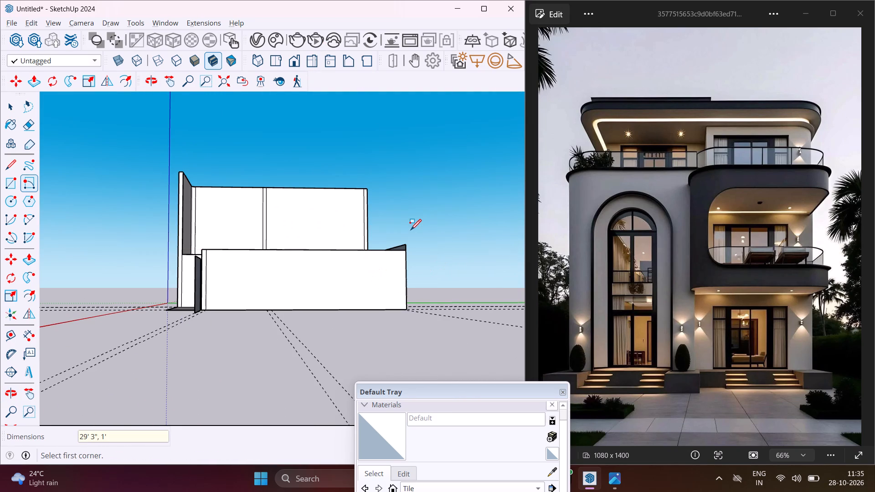
{"action": "key", "text": "Escape"}
{"action": "key", "text": "space"}
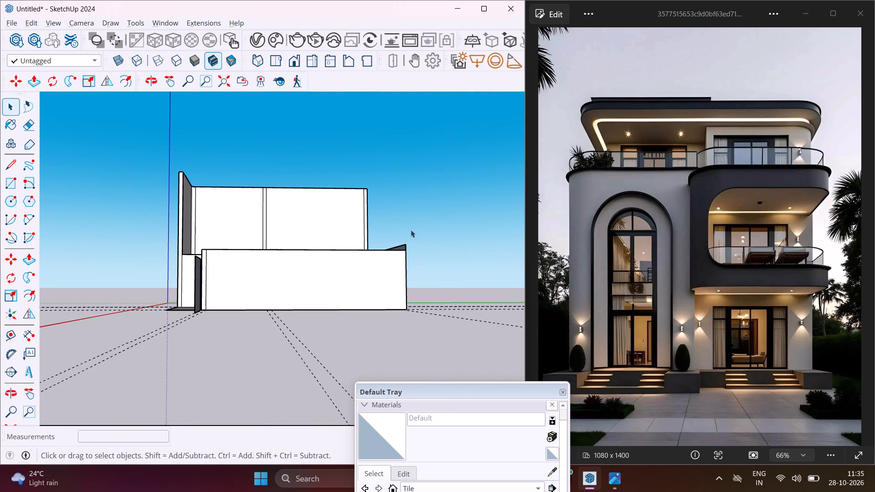
Extrude the 1' high rectangle on the rear wall's top edge 39' 3" over the ground-floor walls to form the first-floor slab.
{"action": "middle_click_drag", "start_coordinate": [412, 241], "coordinate": [422, 324]}
{"action": "scroll", "coordinate": [412, 242], "scroll_direction": "up", "scroll_amount": 1}
{"action": "scroll", "coordinate": [403, 281], "scroll_direction": "up", "scroll_amount": 5}
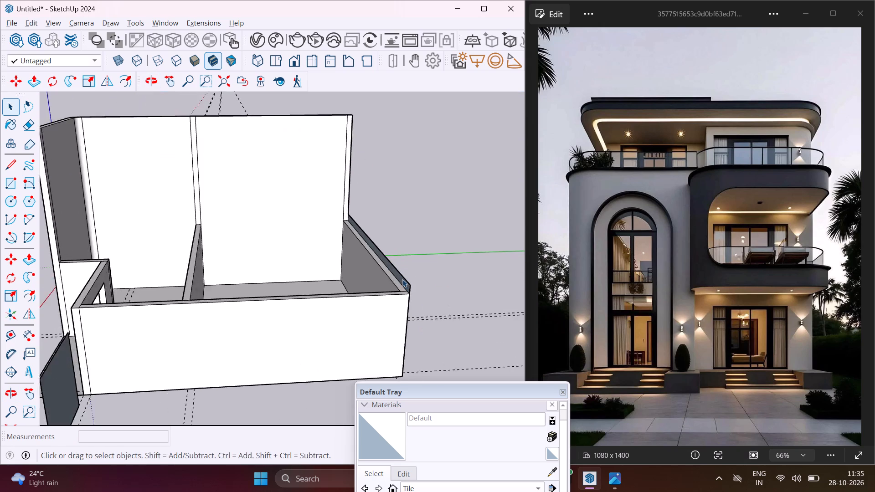
{"action": "scroll", "coordinate": [402, 279], "scroll_direction": "up", "scroll_amount": 3}
{"action": "left_click", "coordinate": [400, 279]}
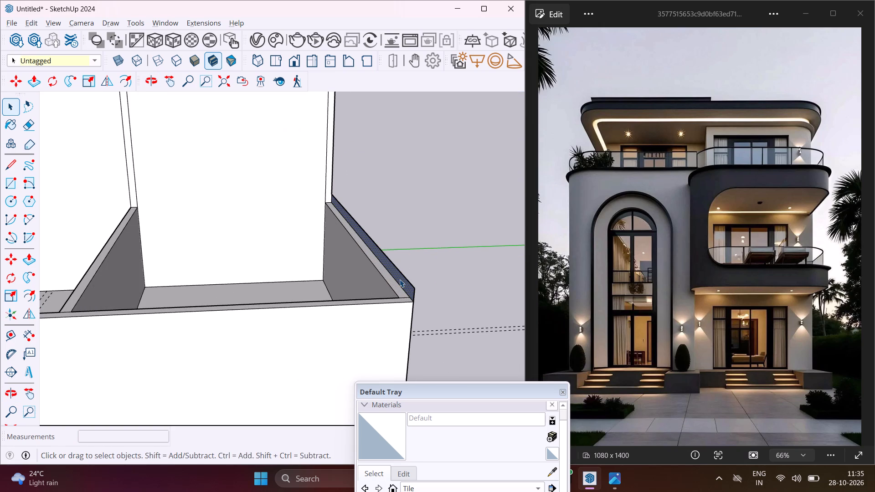
{"action": "key", "text": "p"}
{"action": "left_click", "coordinate": [400, 279]}
{"action": "scroll", "coordinate": [339, 292], "scroll_direction": "down", "scroll_amount": 9}
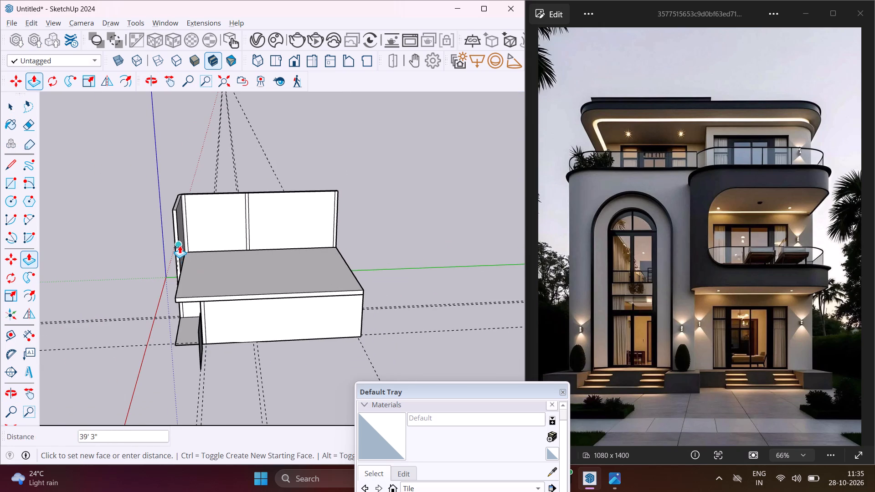
{"action": "left_click", "coordinate": [180, 246]}
Extrude the front face of the first-floor slab outward by 3' to form an overhang above the door opening.
{"action": "middle_click_drag", "start_coordinate": [187, 282], "coordinate": [446, 246]}
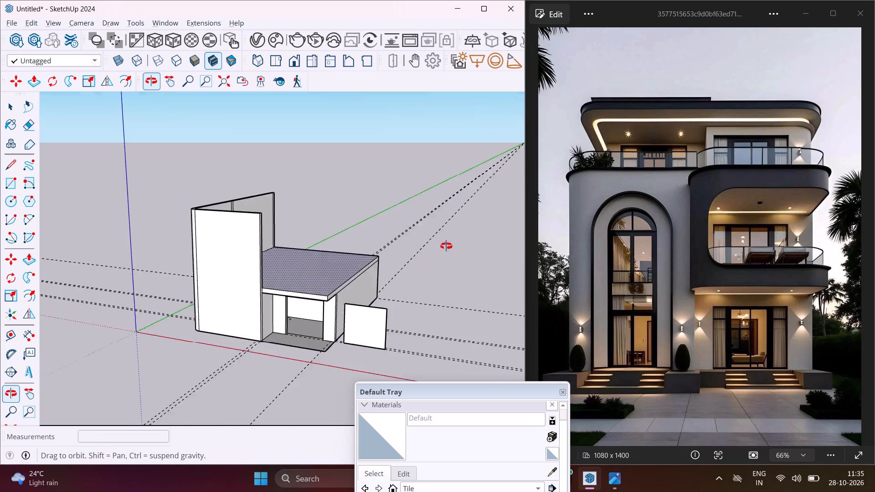
{"action": "middle_click_drag", "start_coordinate": [446, 246], "coordinate": [452, 244]}
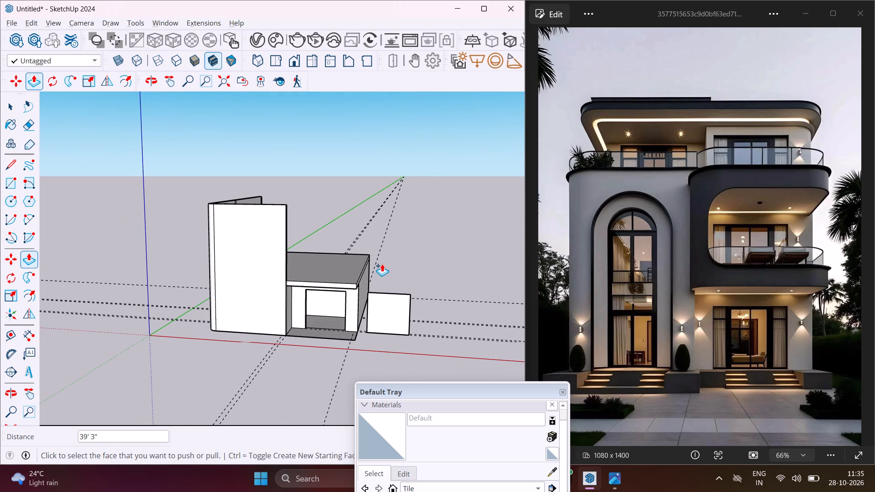
{"action": "scroll", "coordinate": [271, 271], "scroll_direction": "up", "scroll_amount": 4}
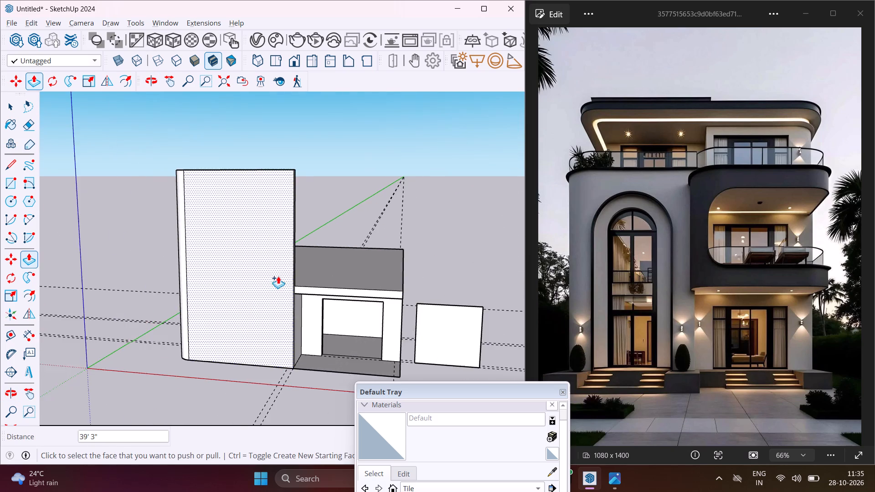
{"action": "scroll", "coordinate": [288, 286], "scroll_direction": "up", "scroll_amount": 13}
{"action": "left_click", "coordinate": [308, 295]}
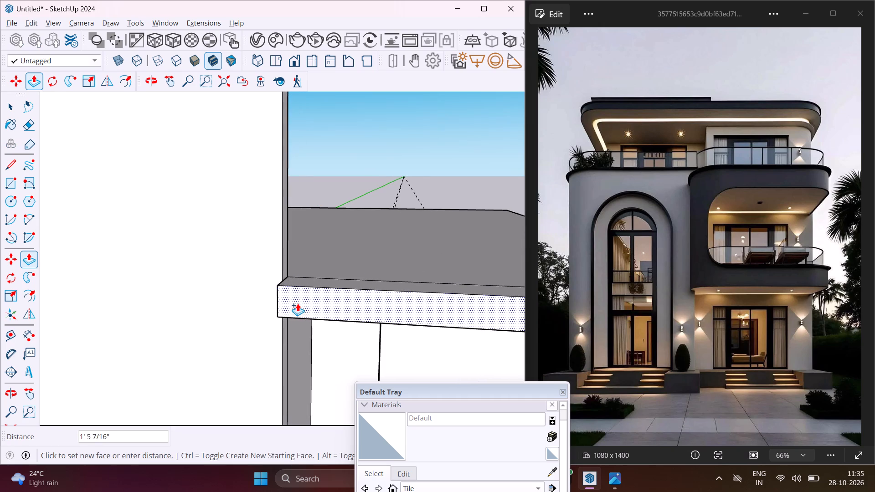
{"action": "scroll", "coordinate": [298, 303], "scroll_direction": "down", "scroll_amount": 5}
{"action": "middle_click_drag", "start_coordinate": [296, 306], "coordinate": [121, 310]}
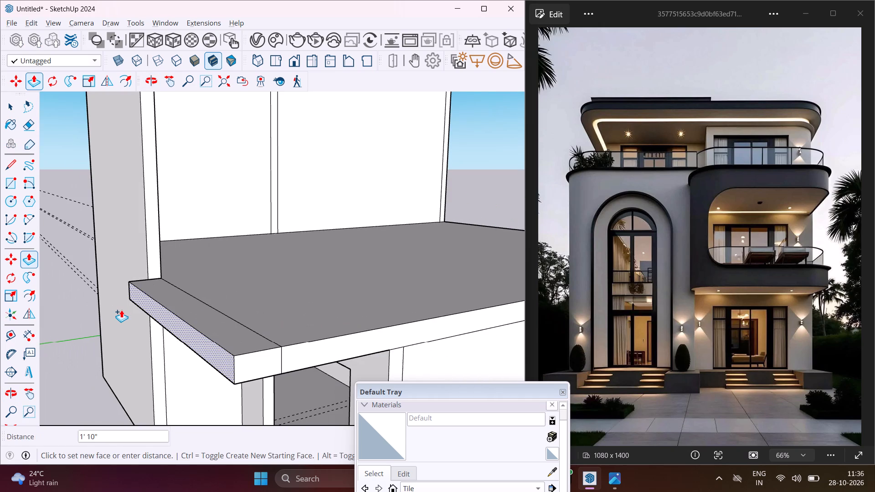
{"action": "type", "text": "3'"}
{"action": "key", "text": "Return"}
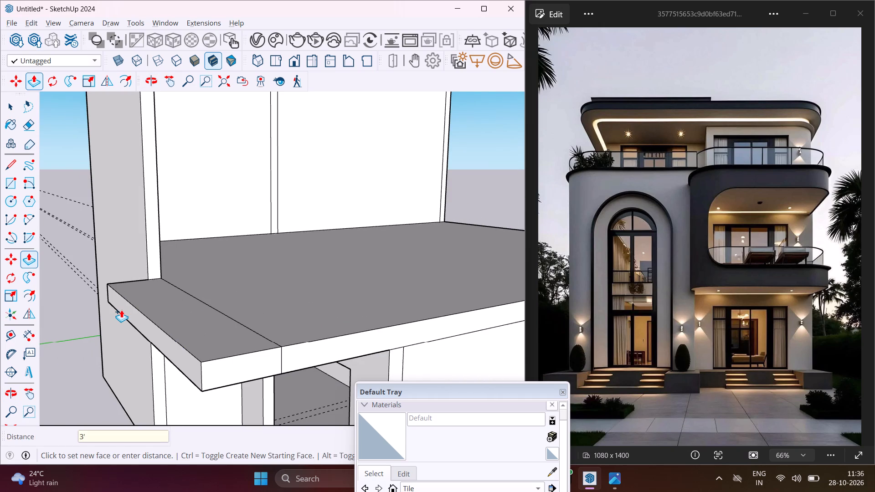
{"action": "scroll", "coordinate": [131, 296], "scroll_direction": "down", "scroll_amount": 9}
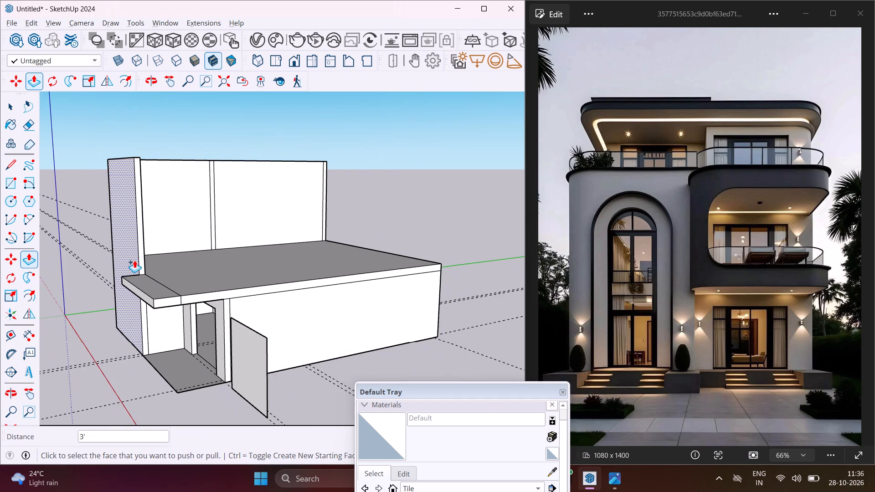
{"action": "middle_click_drag", "start_coordinate": [134, 260], "coordinate": [134, 348]}
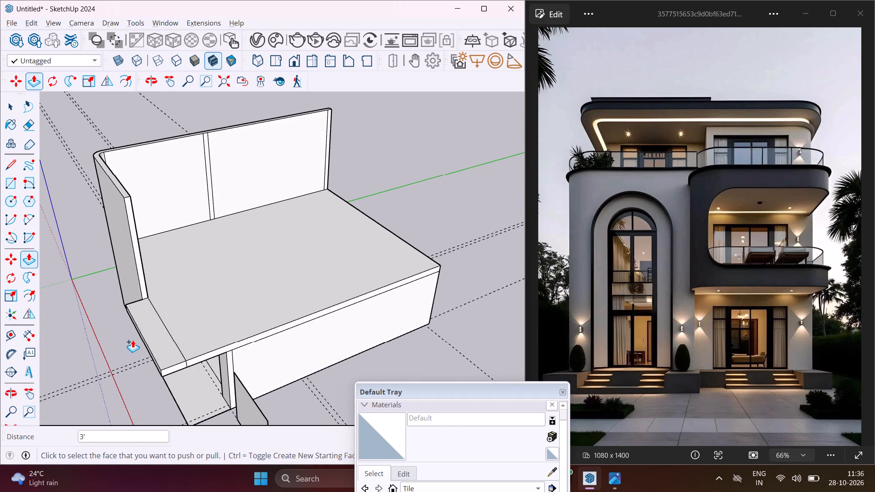
{"action": "key", "text": "Escape"}
{"action": "key", "text": "space"}
Examine the first-floor slab, its front overhang and the tall walls around it from several angles.
{"action": "scroll", "coordinate": [141, 264], "scroll_direction": "up", "scroll_amount": 2}
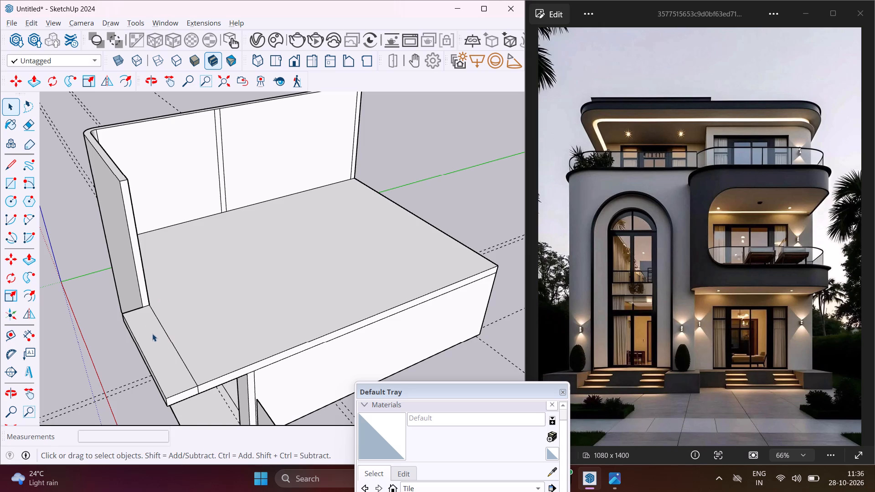
{"action": "middle_click_drag", "start_coordinate": [152, 333], "coordinate": [108, 303]}
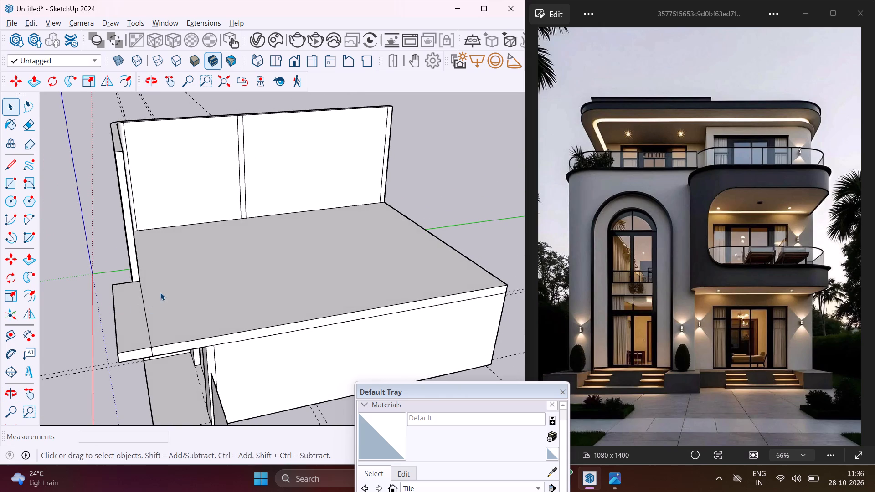
{"action": "scroll", "coordinate": [160, 292], "scroll_direction": "down", "scroll_amount": 3}
{"action": "scroll", "coordinate": [218, 319], "scroll_direction": "up", "scroll_amount": 3}
{"action": "middle_click_drag", "start_coordinate": [252, 302], "coordinate": [253, 341]}
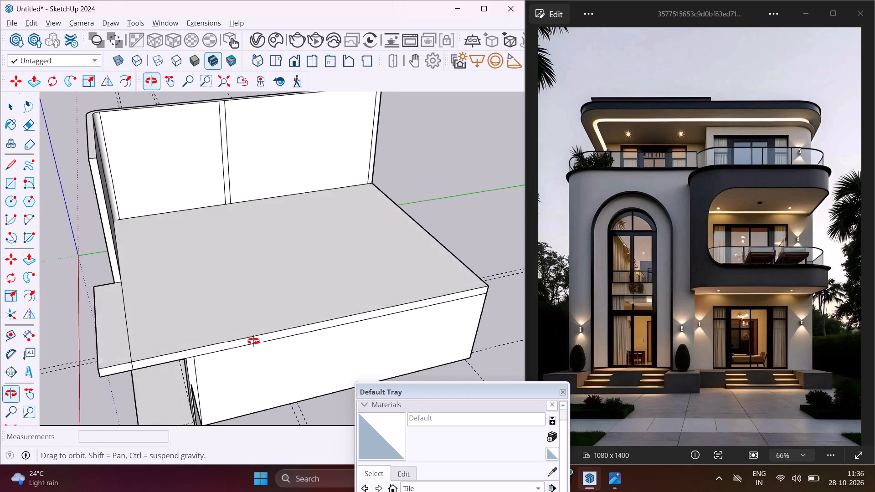
{"action": "middle_click_drag", "start_coordinate": [253, 341], "coordinate": [265, 377]}
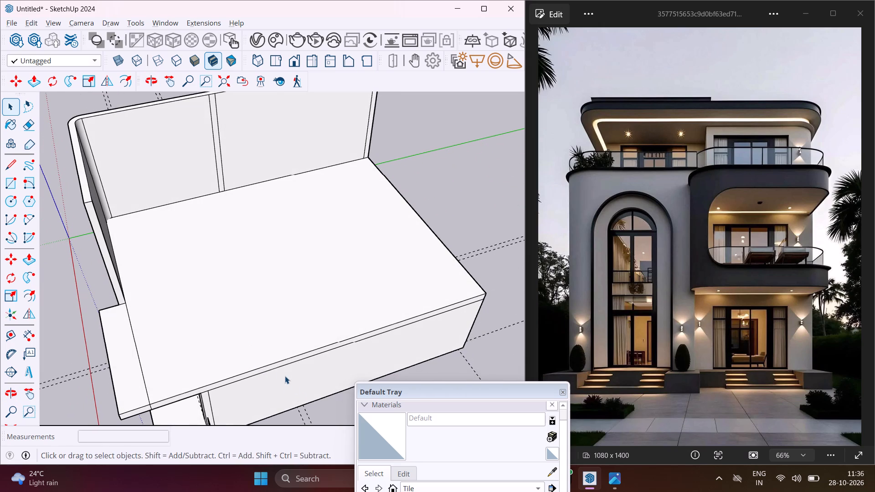
{"action": "scroll", "coordinate": [248, 346], "scroll_direction": "down", "scroll_amount": 4}
{"action": "middle_click_drag", "start_coordinate": [226, 323], "coordinate": [301, 210]}
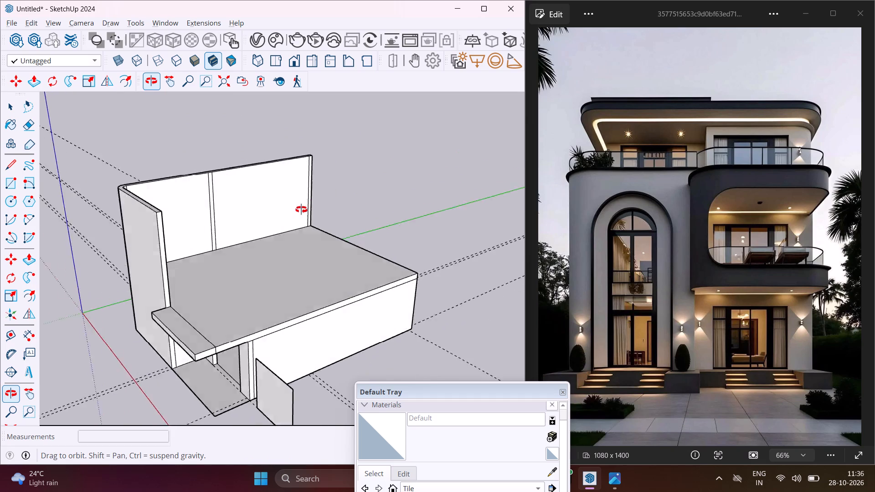
{"action": "middle_click_drag", "start_coordinate": [301, 210], "coordinate": [320, 181]}
{"action": "middle_click_drag", "start_coordinate": [320, 181], "coordinate": [335, 234]}
{"action": "middle_click_drag", "start_coordinate": [335, 234], "coordinate": [183, 263]}
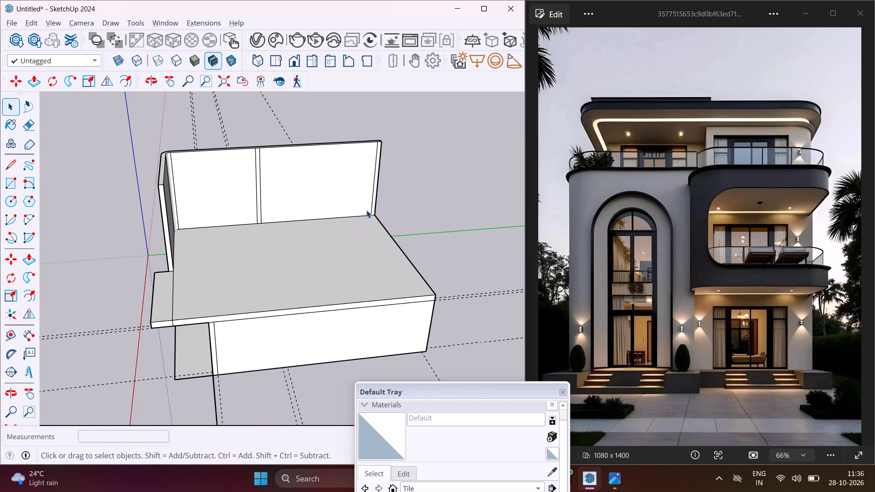
{"action": "scroll", "coordinate": [375, 195], "scroll_direction": "up", "scroll_amount": 3}
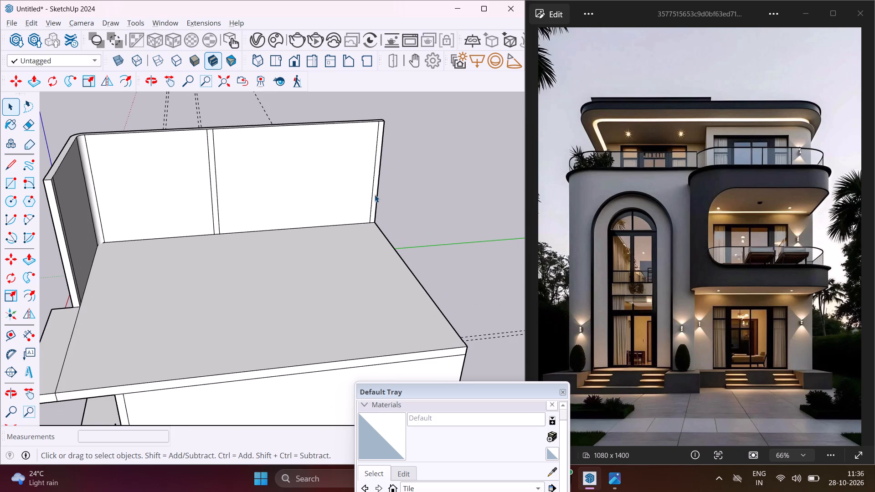
{"action": "scroll", "coordinate": [356, 197], "scroll_direction": "down", "scroll_amount": 3}
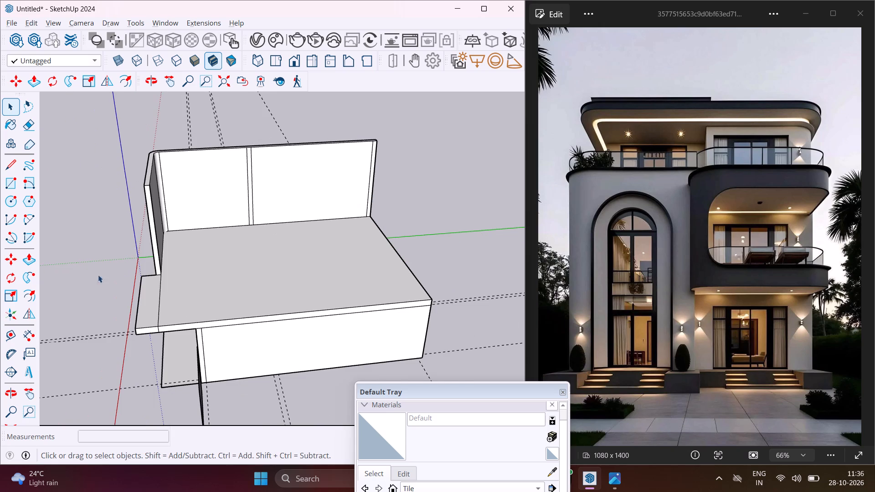
Place a guide 9" in from the front edge of the ground-floor face below the slab overhang.
{"action": "left_click", "coordinate": [16, 333]}
{"action": "middle_click_drag", "start_coordinate": [173, 377], "coordinate": [228, 369]}
{"action": "scroll", "coordinate": [197, 379], "scroll_direction": "up", "scroll_amount": 4}
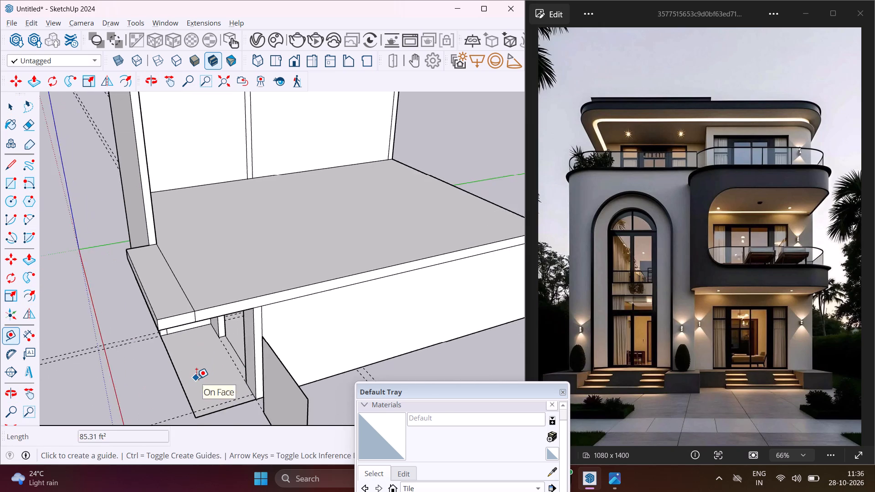
{"action": "scroll", "coordinate": [196, 379], "scroll_direction": "up", "scroll_amount": 3}
{"action": "left_click", "coordinate": [173, 384]}
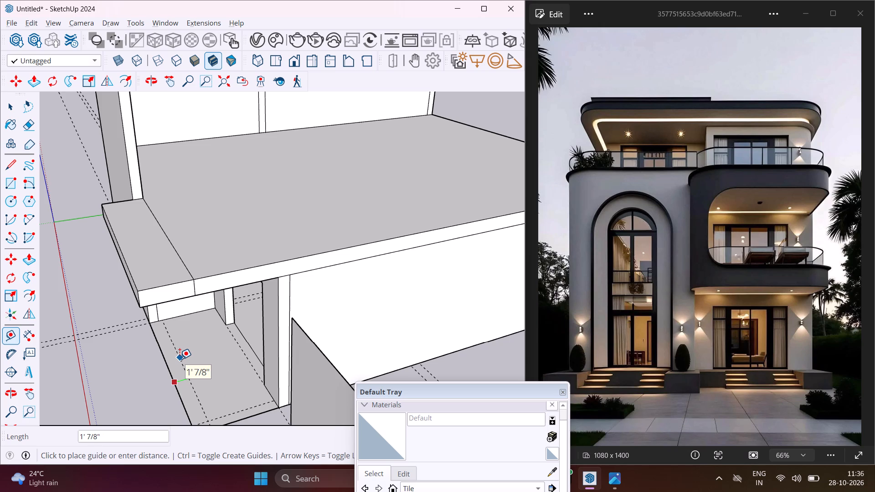
{"action": "type", "text": "9\""}
{"action": "key", "text": "Return"}
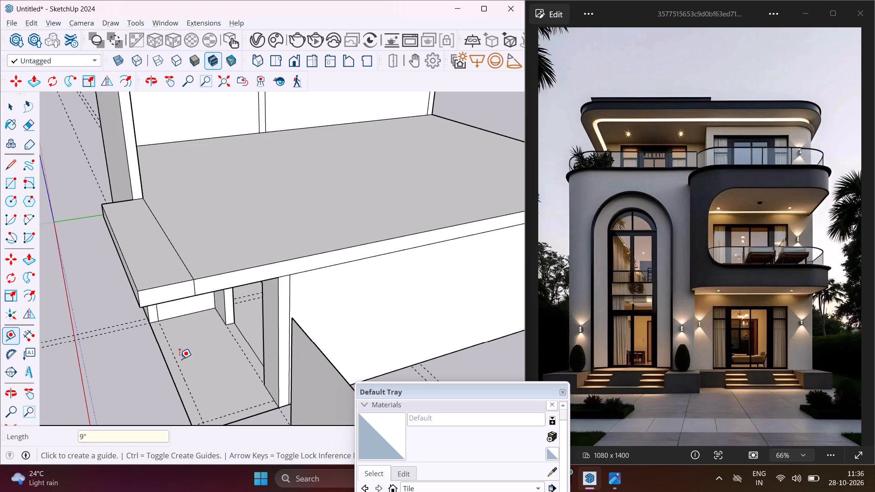
Measure the distance from the ground-floor guide to the recessed front wall.
{"action": "left_click", "coordinate": [185, 384]}
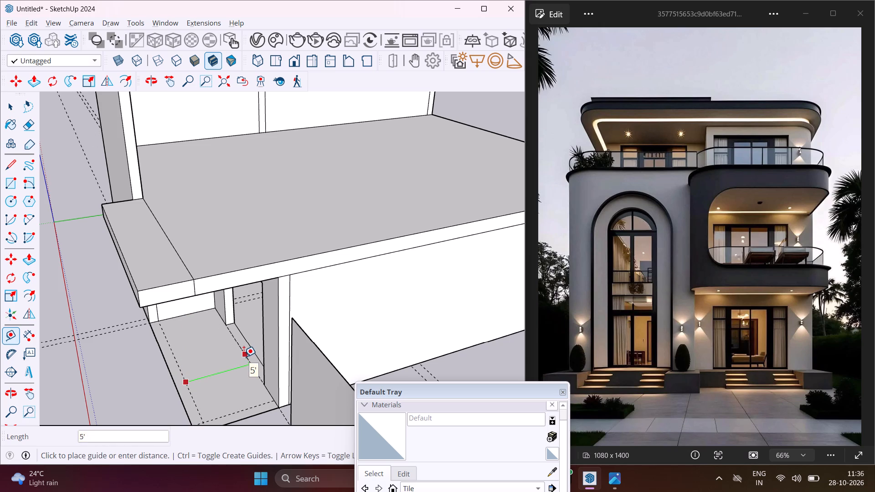
{"action": "key", "text": "Escape"}
Place a guide on the slab's top face 5' behind the seam line where the front overhang begins.
{"action": "middle_click_drag", "start_coordinate": [198, 273], "coordinate": [191, 330]}
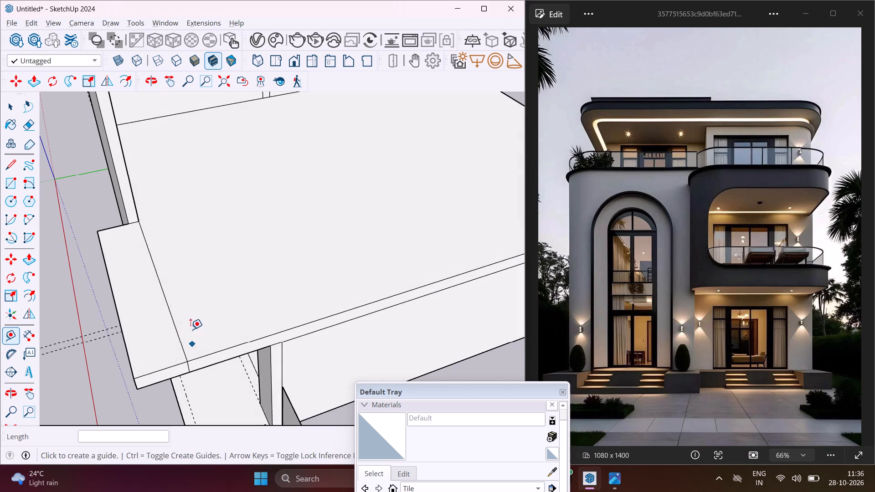
{"action": "left_click", "coordinate": [171, 313]}
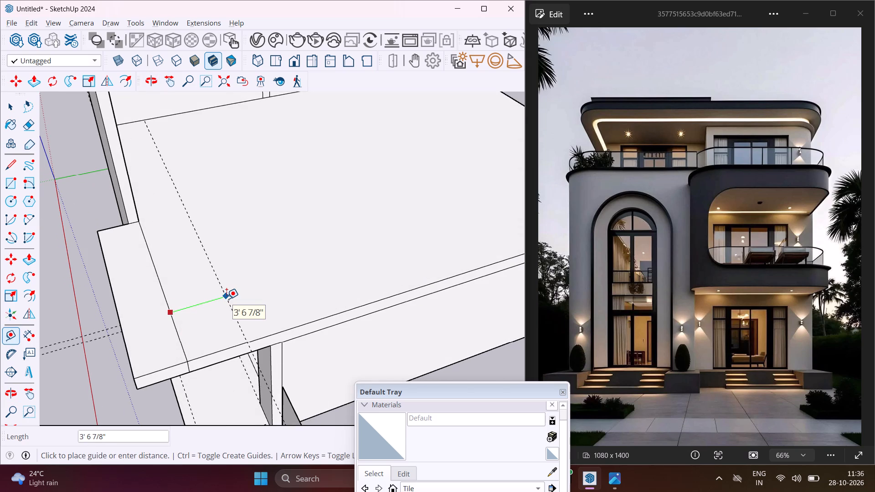
{"action": "type", "text": "5'"}
{"action": "key", "text": "Return"}
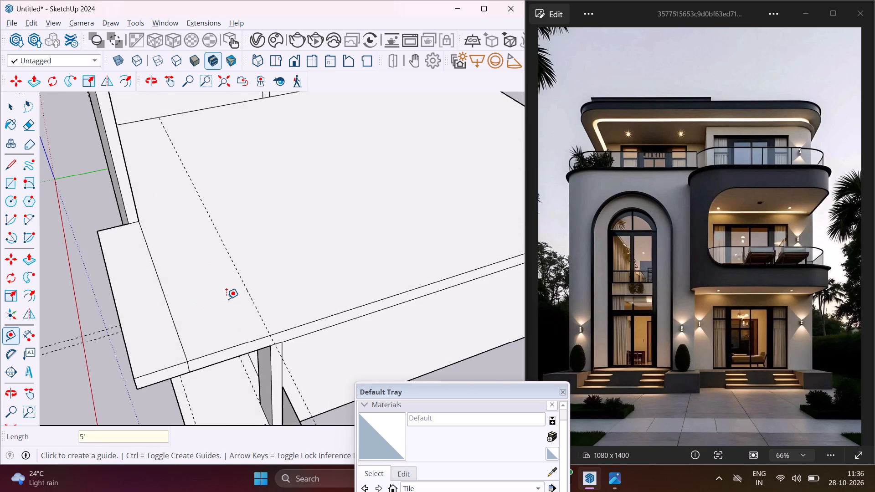
Place a second guide on the slab 9" behind the 5' guide to mark the wall thickness.
{"action": "scroll", "coordinate": [226, 299], "scroll_direction": "up", "scroll_amount": 5}
{"action": "middle_click_drag", "start_coordinate": [282, 300], "coordinate": [265, 282]}
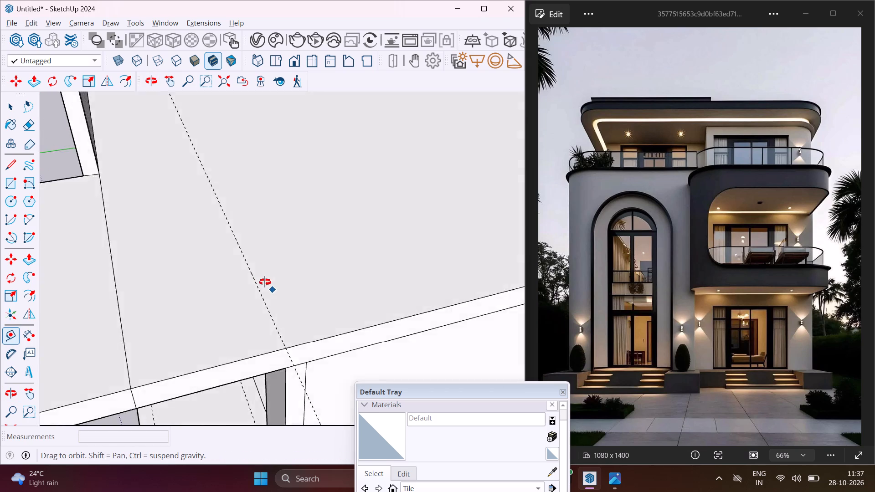
{"action": "middle_click_drag", "start_coordinate": [265, 282], "coordinate": [230, 243]}
{"action": "scroll", "coordinate": [228, 242], "scroll_direction": "up", "scroll_amount": 2}
{"action": "left_click", "coordinate": [228, 241]}
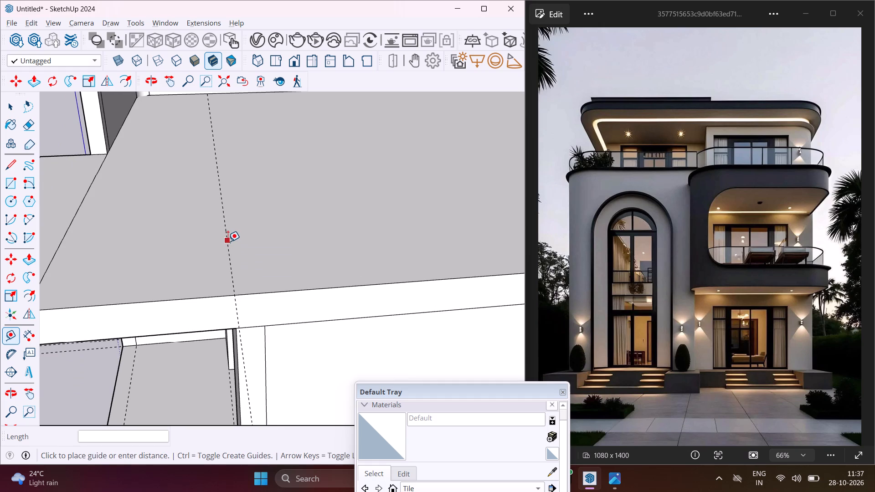
{"action": "type", "text": "9\""}
{"action": "key", "text": "Return"}
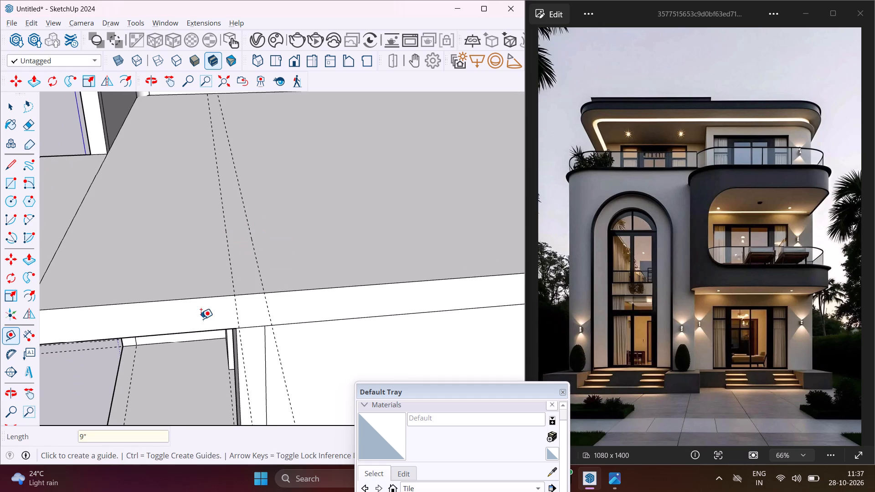
Place a guide on the slab's top face 9" in from the front overhang's side edge beside the tall wall.
{"action": "middle_click_drag", "start_coordinate": [200, 319], "coordinate": [293, 210]}
{"action": "scroll", "coordinate": [248, 202], "scroll_direction": "down", "scroll_amount": 5}
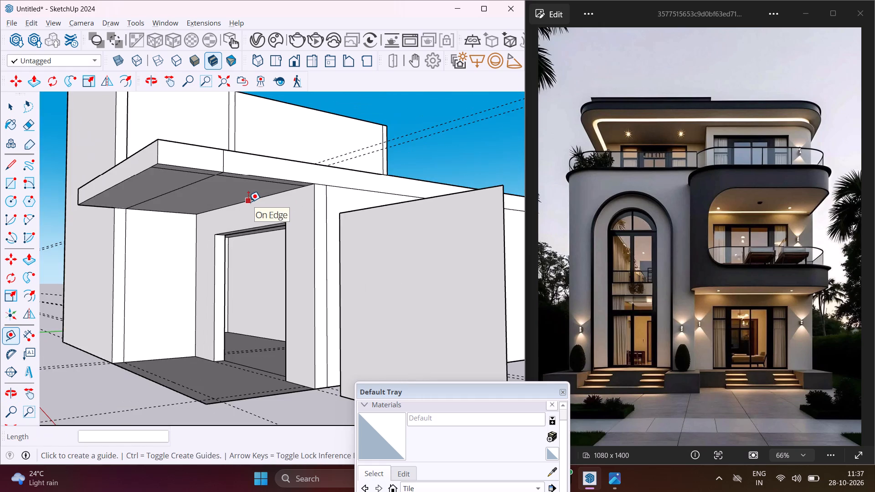
{"action": "scroll", "coordinate": [248, 202], "scroll_direction": "down", "scroll_amount": 1}
{"action": "middle_click_drag", "start_coordinate": [248, 202], "coordinate": [376, 320]}
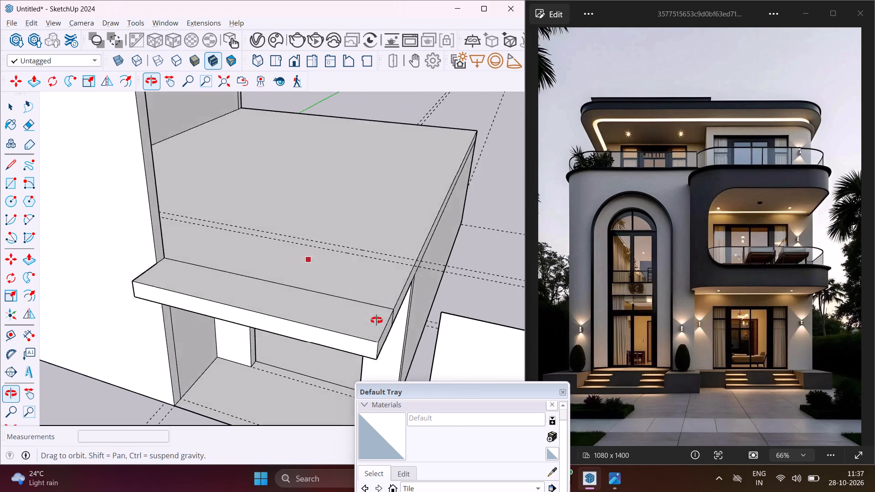
{"action": "middle_click_drag", "start_coordinate": [376, 320], "coordinate": [395, 335]}
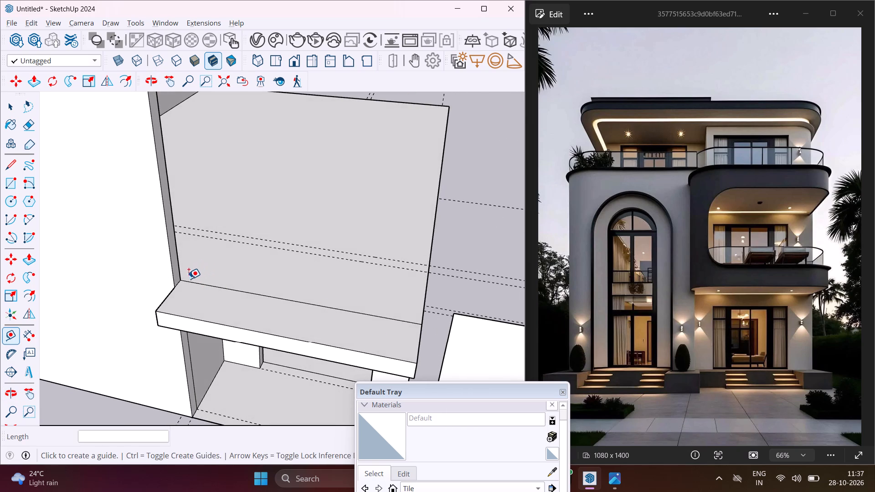
{"action": "scroll", "coordinate": [186, 280], "scroll_direction": "up", "scroll_amount": 7}
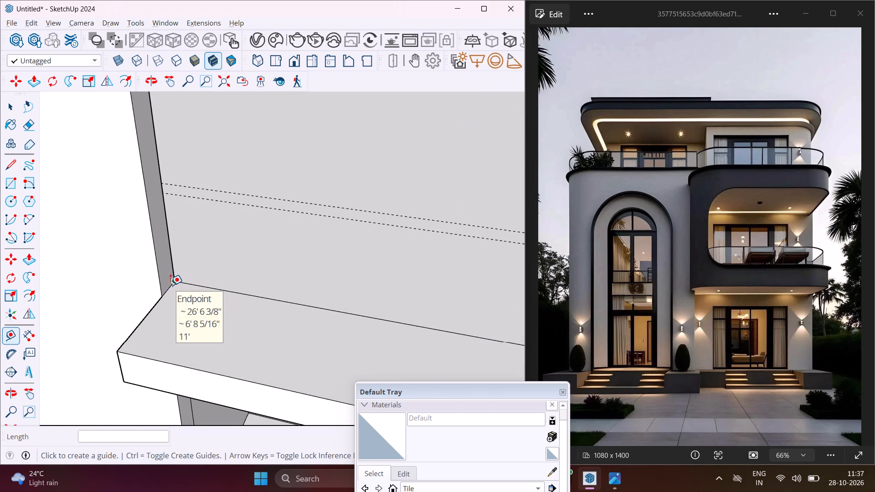
{"action": "left_click", "coordinate": [169, 290]}
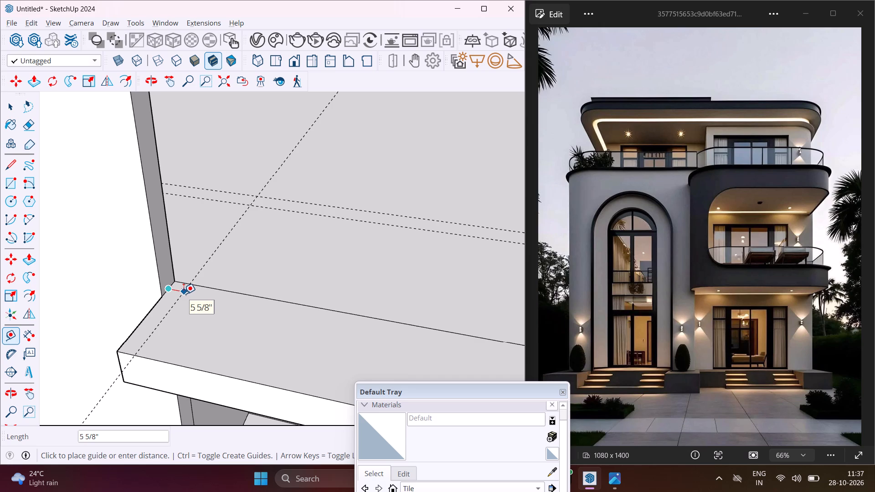
{"action": "middle_click_drag", "start_coordinate": [184, 294], "coordinate": [36, 316]}
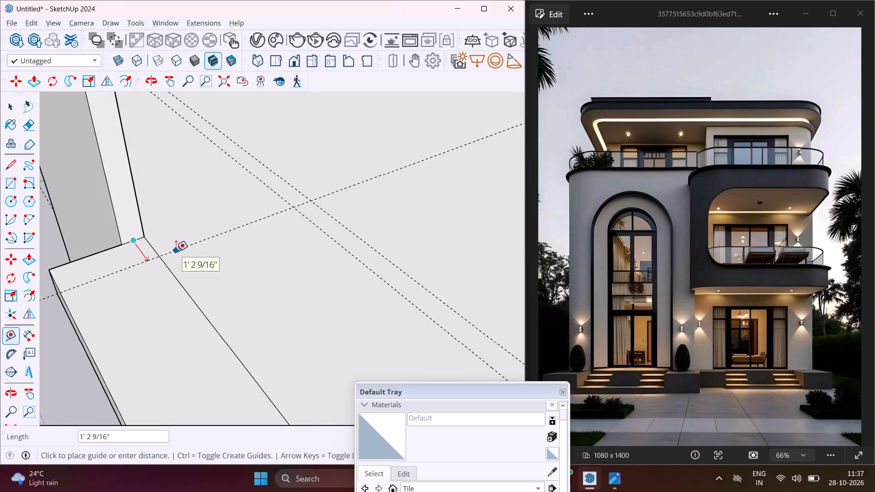
{"action": "type", "text": "9\""}
{"action": "key", "text": "Return"}
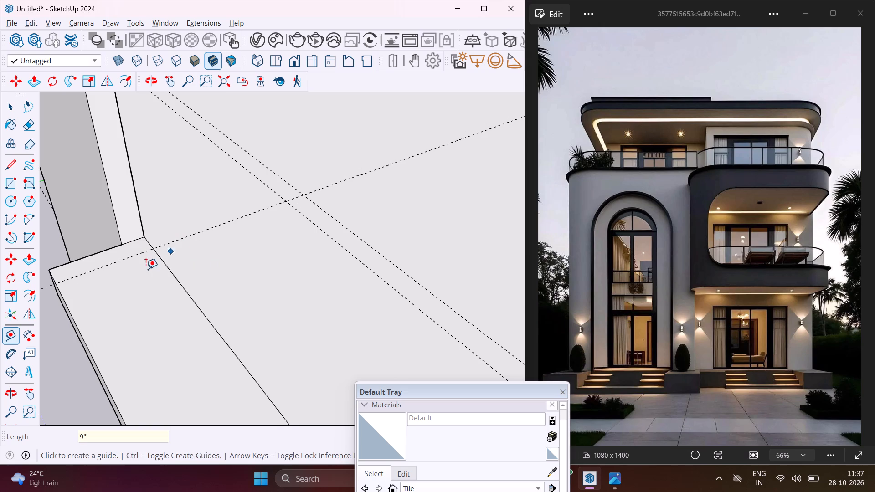
Add two more parallel guides at 9" spacing, one through the tall wall's corner and one beyond it on the wall side.
{"action": "scroll", "coordinate": [149, 255], "scroll_direction": "up", "scroll_amount": 8}
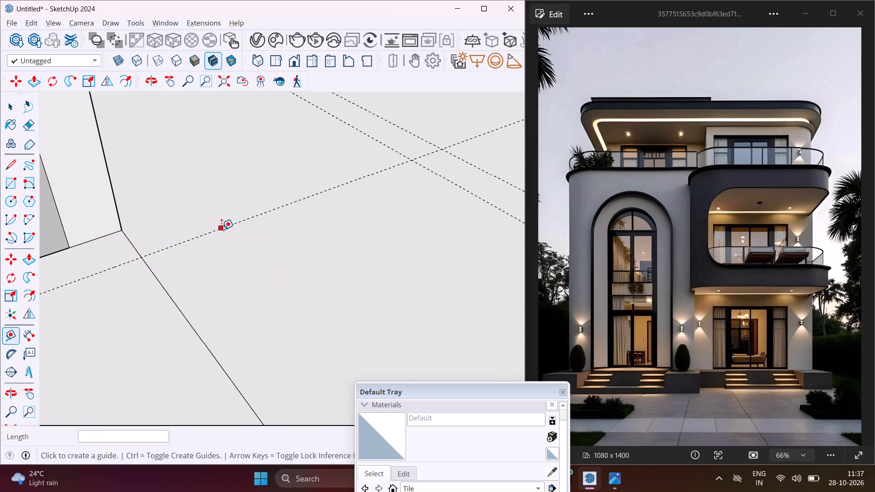
{"action": "left_click", "coordinate": [221, 230]}
{"action": "type", "text": "9\""}
{"action": "key", "text": "Return"}
{"action": "scroll", "coordinate": [204, 210], "scroll_direction": "up", "scroll_amount": 4}
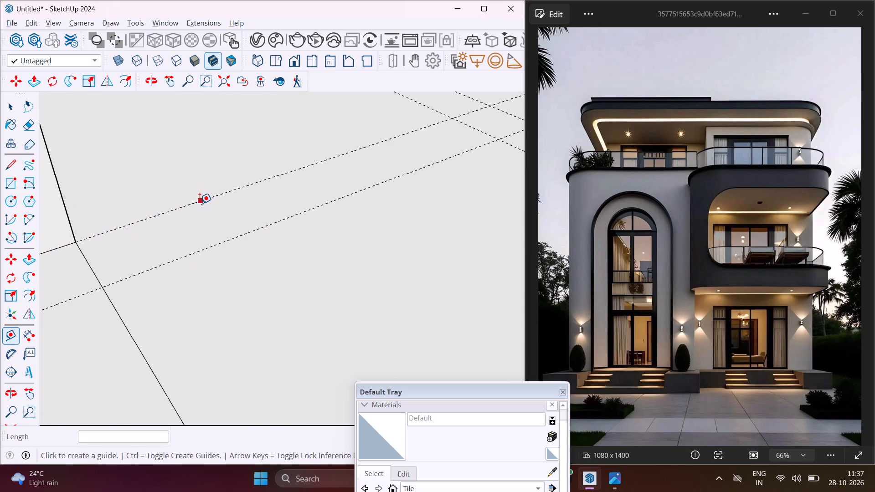
{"action": "left_click", "coordinate": [251, 184]}
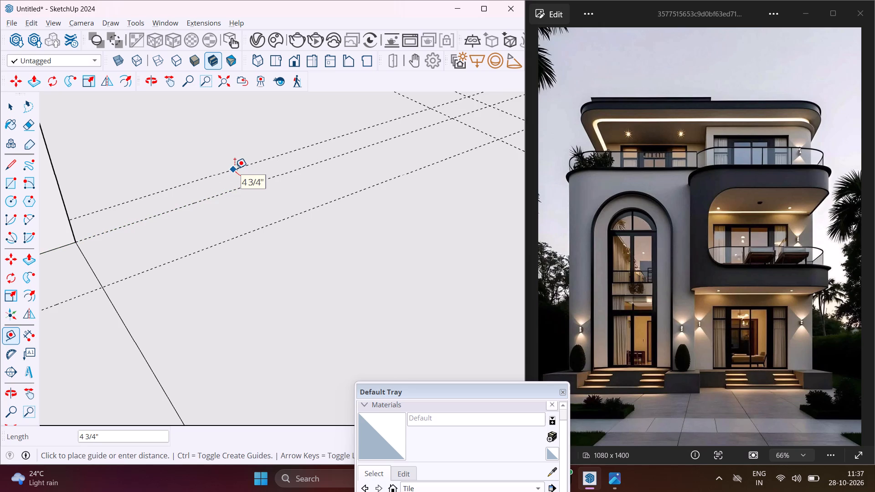
{"action": "type", "text": "9\""}
{"action": "key", "text": "Return"}
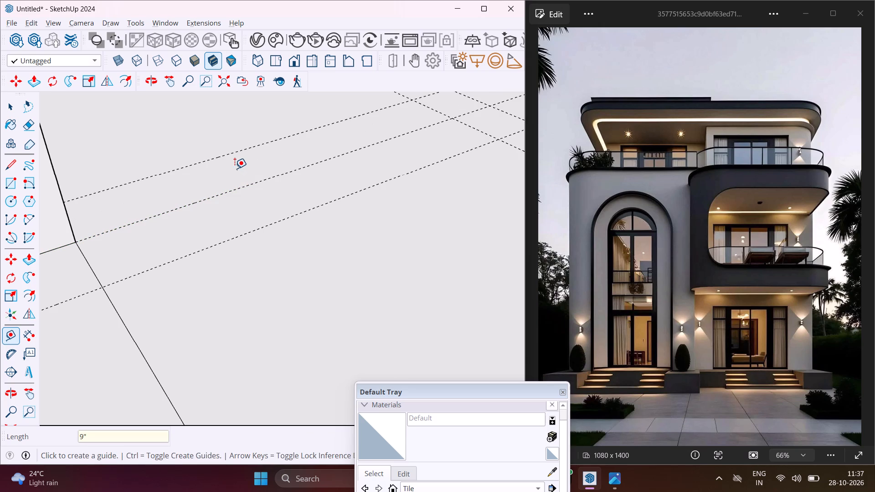
Draw a 9" by about 5' 8" rectangle from the tall wall's front corner back to the rear recess guide.
{"action": "scroll", "coordinate": [235, 169], "scroll_direction": "down", "scroll_amount": 7}
{"action": "middle_click_drag", "start_coordinate": [209, 226], "coordinate": [301, 177]}
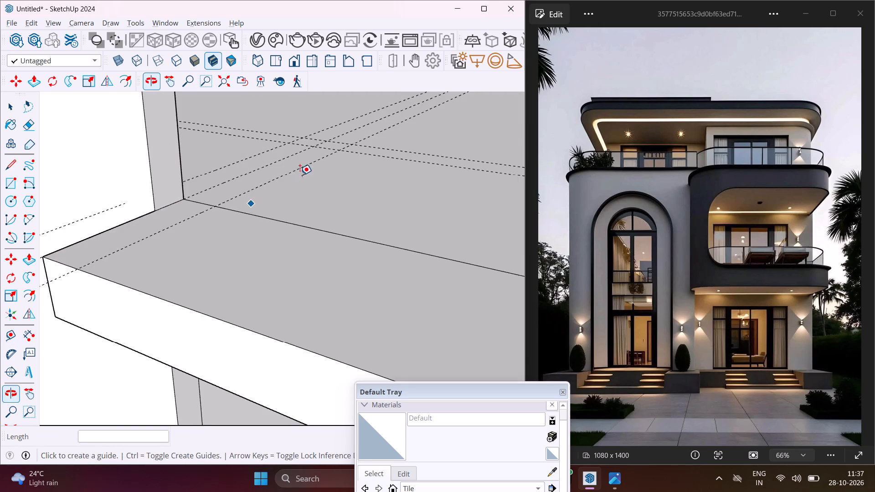
{"action": "scroll", "coordinate": [289, 169], "scroll_direction": "down", "scroll_amount": 11}
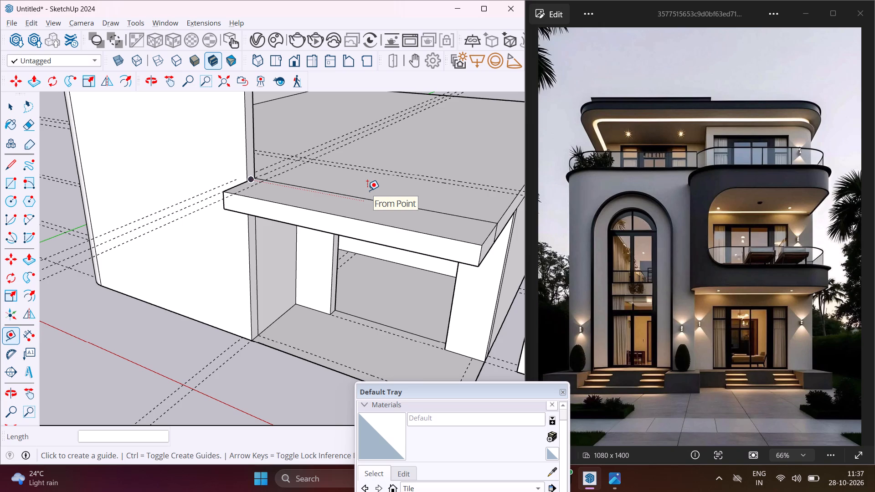
{"action": "middle_click_drag", "start_coordinate": [386, 195], "coordinate": [165, 259]}
{"action": "scroll", "coordinate": [231, 173], "scroll_direction": "up", "scroll_amount": 4}
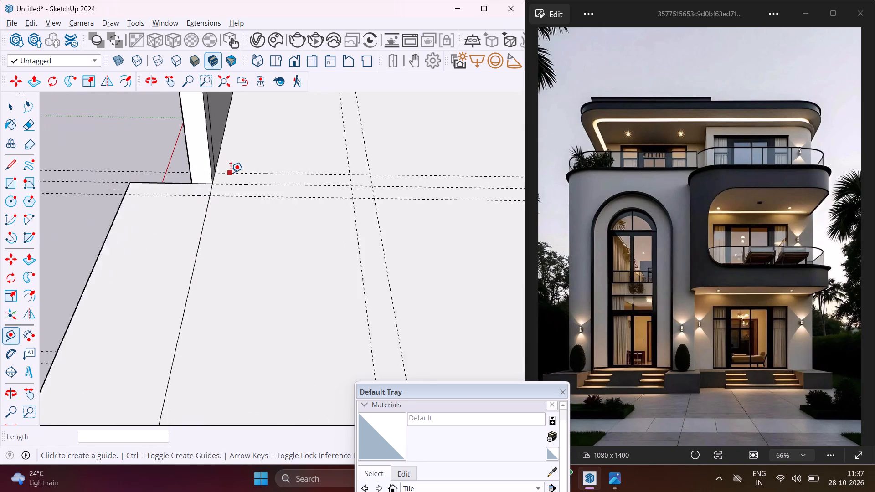
{"action": "scroll", "coordinate": [231, 173], "scroll_direction": "up", "scroll_amount": 2}
{"action": "middle_click_drag", "start_coordinate": [298, 196], "coordinate": [266, 84]}
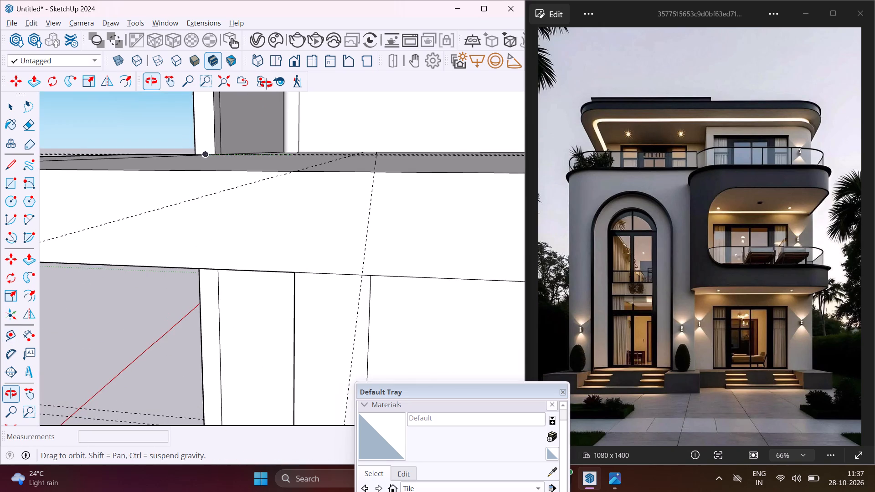
{"action": "middle_click_drag", "start_coordinate": [266, 84], "coordinate": [0, 242]}
{"action": "middle_click_drag", "start_coordinate": [368, 302], "coordinate": [184, 159]}
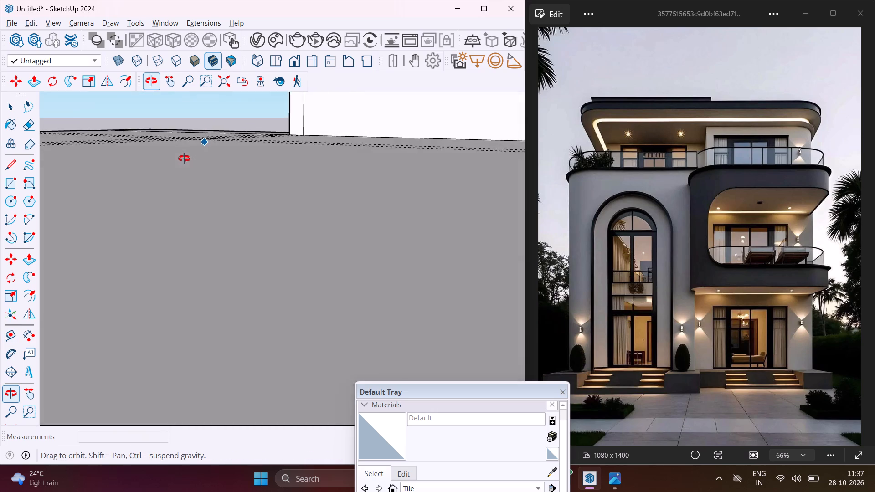
{"action": "middle_click_drag", "start_coordinate": [184, 159], "coordinate": [355, 277]}
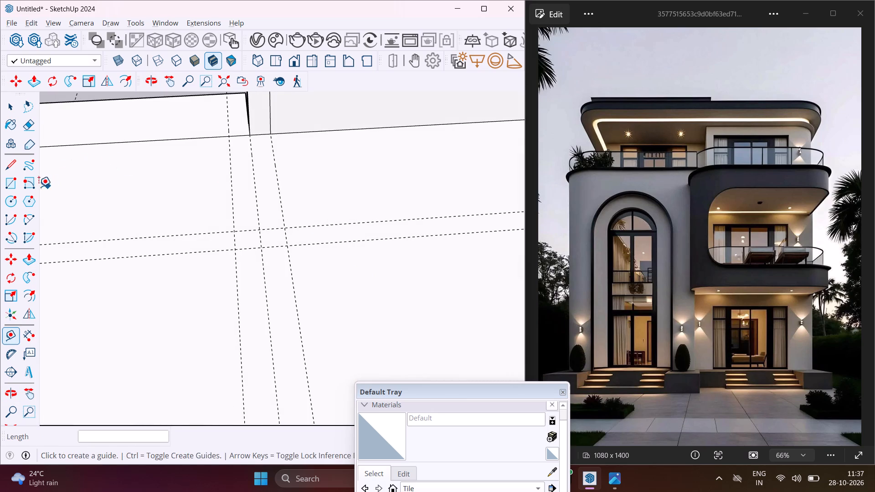
{"action": "left_click", "coordinate": [7, 190]}
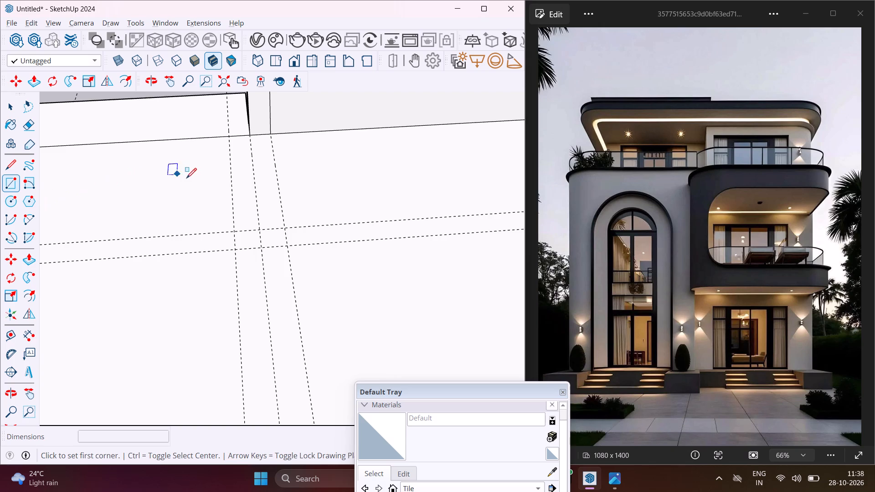
{"action": "scroll", "coordinate": [252, 142], "scroll_direction": "up", "scroll_amount": 3}
{"action": "left_click", "coordinate": [249, 133]}
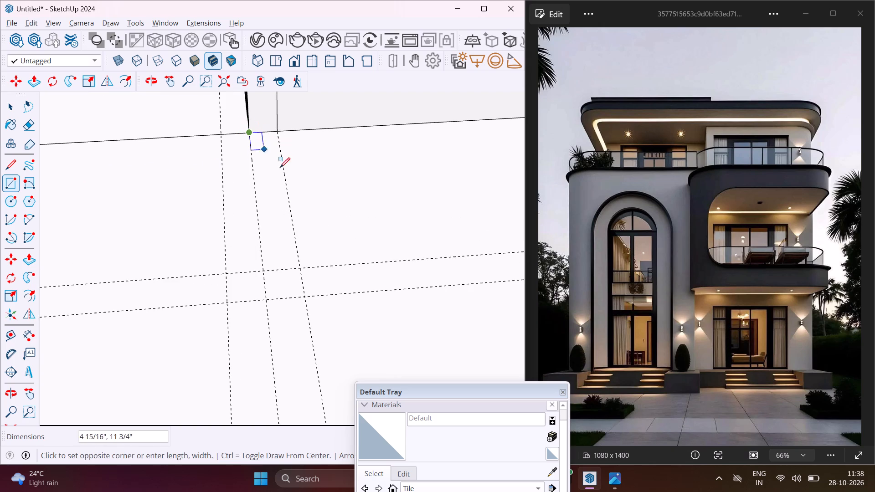
{"action": "left_click", "coordinate": [307, 295]}
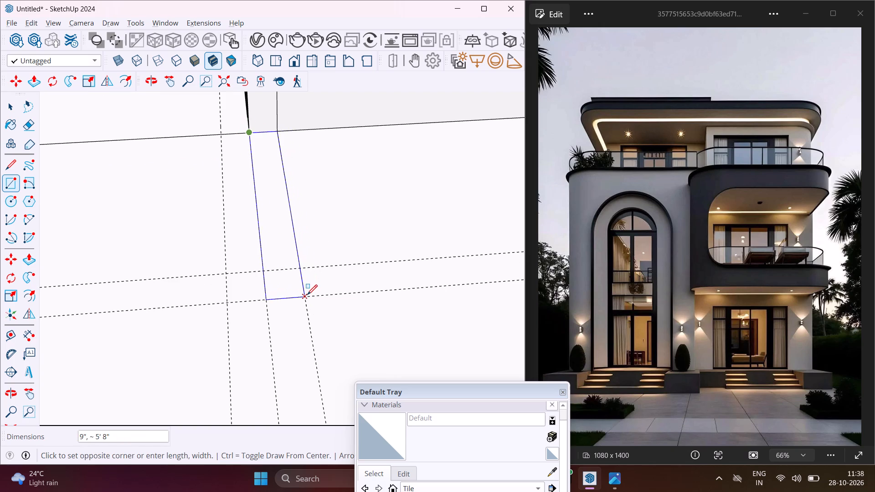
Draw a 9" by 13' 9" rectangle for the recessed front wall between the cross guides, reaching the slab's opposite side edge.
{"action": "middle_click_drag", "start_coordinate": [266, 287], "coordinate": [411, 273]}
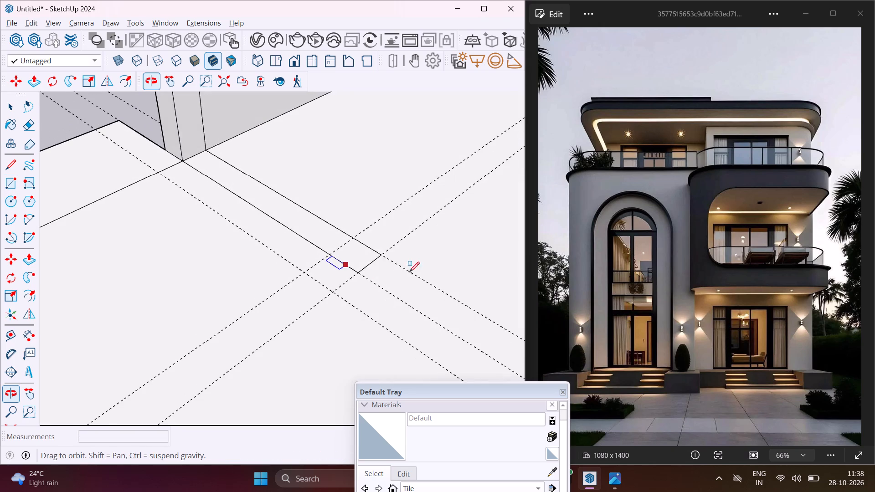
{"action": "left_click", "coordinate": [360, 272]}
{"action": "scroll", "coordinate": [275, 272], "scroll_direction": "down", "scroll_amount": 15}
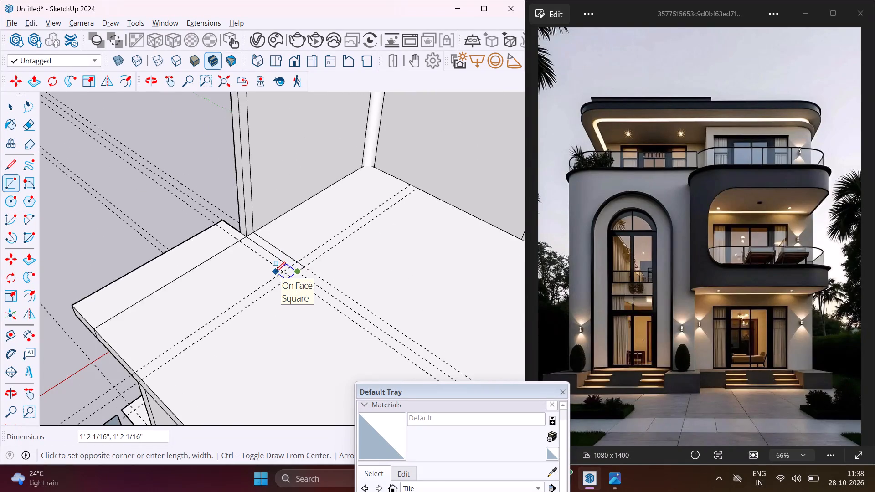
{"action": "scroll", "coordinate": [155, 362], "scroll_direction": "up", "scroll_amount": 3}
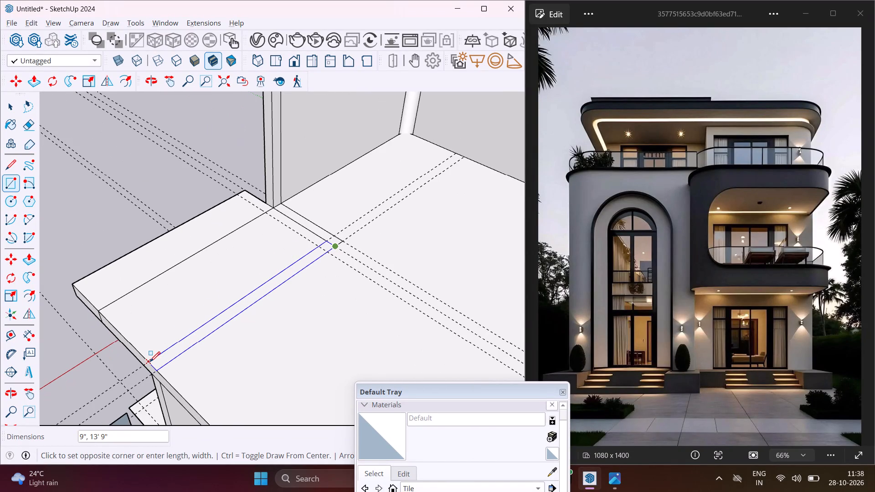
{"action": "left_click", "coordinate": [150, 362]}
{"action": "key", "text": "Escape"}
{"action": "key", "text": "space"}
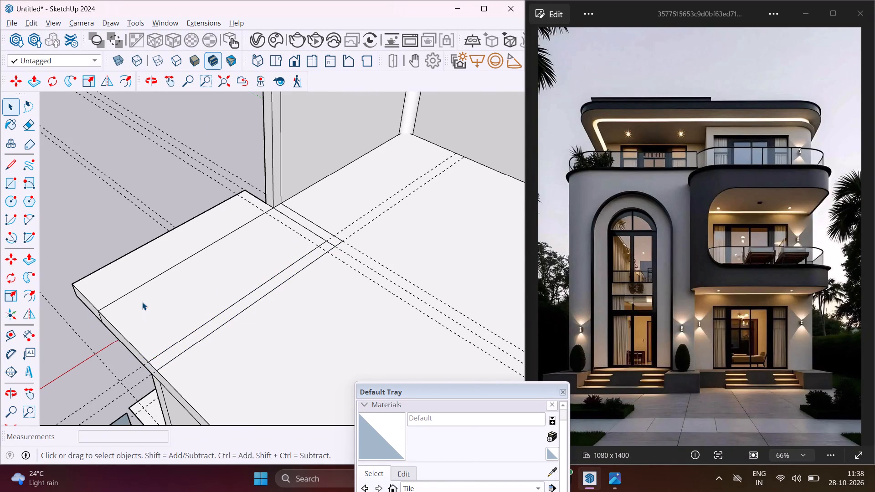
Place a guide 9" in from the slab's long side edge opposite the tall walls.
{"action": "scroll", "coordinate": [142, 302], "scroll_direction": "down", "scroll_amount": 14}
{"action": "middle_click_drag", "start_coordinate": [178, 405], "coordinate": [171, 356]}
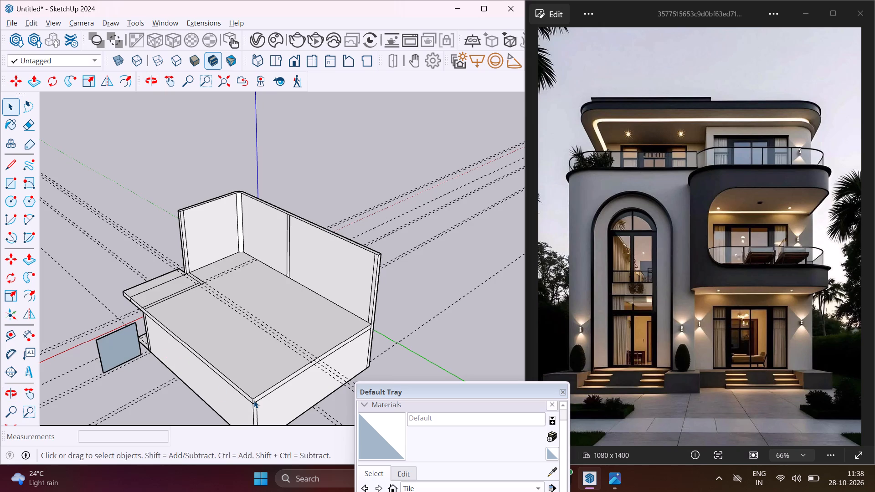
{"action": "scroll", "coordinate": [254, 400], "scroll_direction": "up", "scroll_amount": 6}
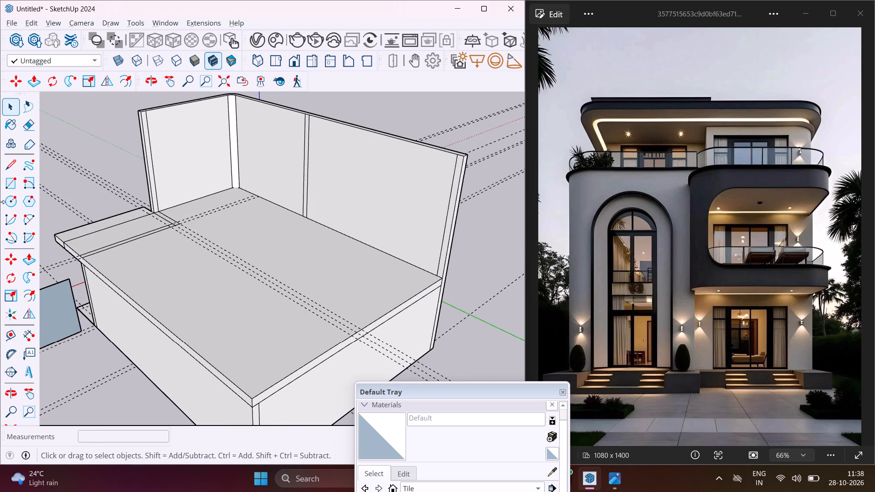
{"action": "left_click", "coordinate": [4, 336]}
{"action": "scroll", "coordinate": [164, 328], "scroll_direction": "up", "scroll_amount": 3}
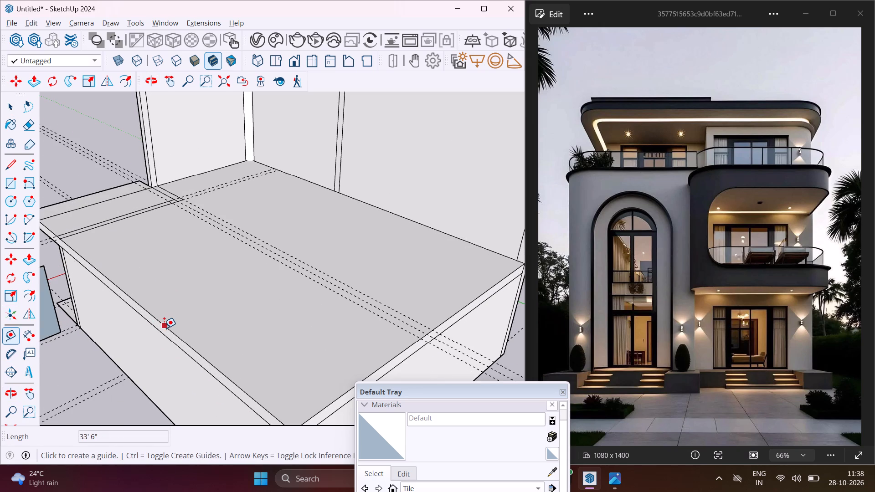
{"action": "left_click", "coordinate": [165, 328]}
{"action": "type", "text": "9\""}
{"action": "key", "text": "Return"}
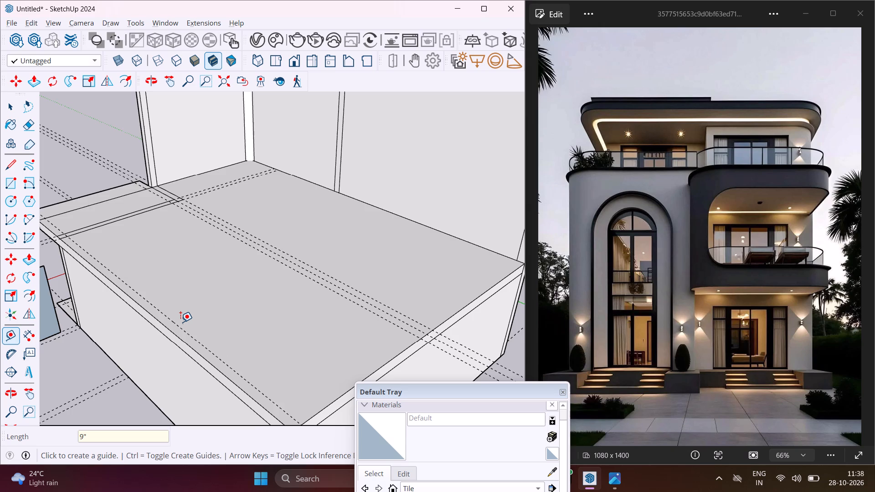
Place a guide on the slab's top face 9" in from its rear edge.
{"action": "scroll", "coordinate": [166, 305], "scroll_direction": "down", "scroll_amount": 3}
{"action": "scroll", "coordinate": [289, 373], "scroll_direction": "up", "scroll_amount": 3}
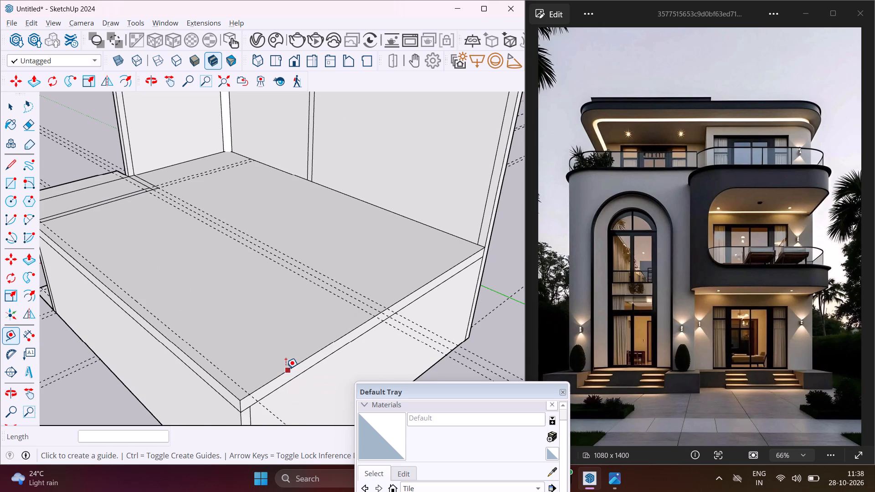
{"action": "left_click", "coordinate": [287, 369]}
{"action": "type", "text": "9\""}
{"action": "key", "text": "Return"}
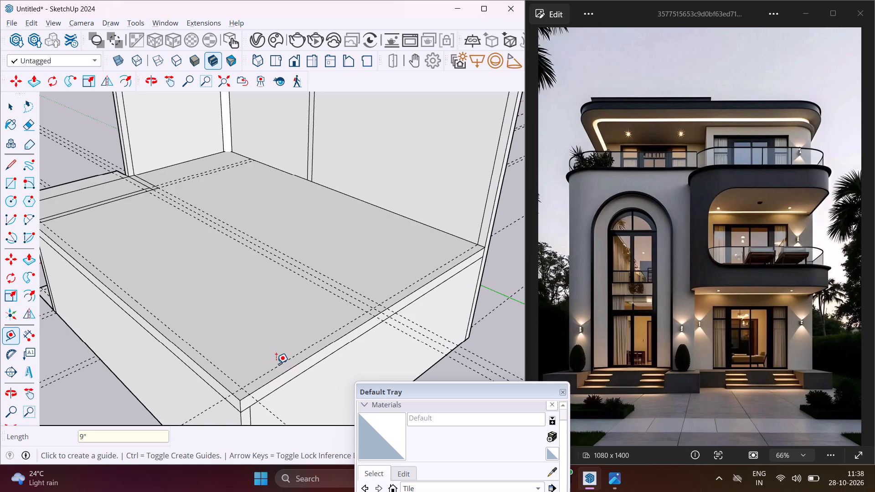
{"action": "key", "text": "Escape"}
{"action": "key", "text": "space"}
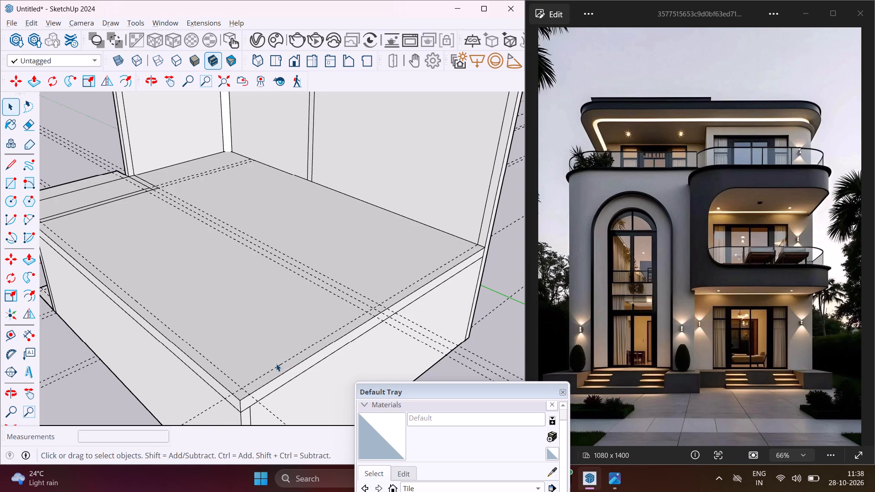
Draw a 9" by 33' 6" rectangle for the side wall along the slab's open long edge, from the recessed front wall to the rear corner.
{"action": "left_click", "coordinate": [11, 189]}
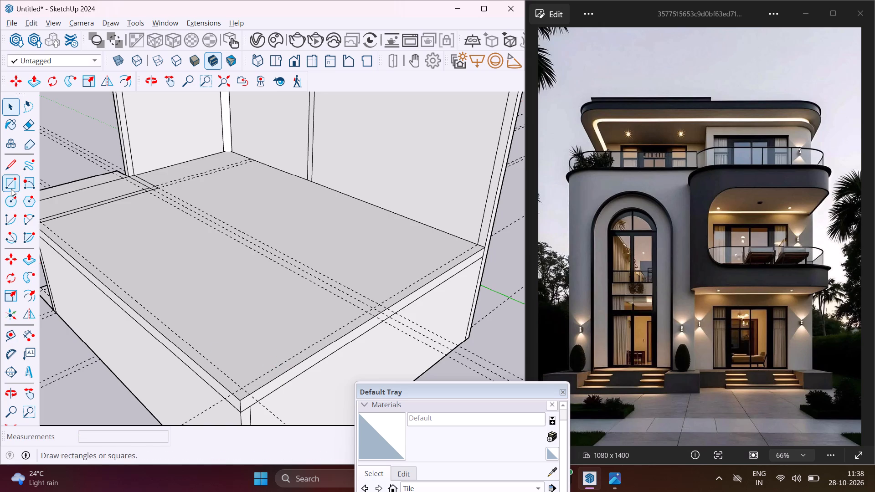
{"action": "scroll", "coordinate": [159, 255], "scroll_direction": "down", "scroll_amount": 2}
{"action": "scroll", "coordinate": [82, 226], "scroll_direction": "up", "scroll_amount": 3}
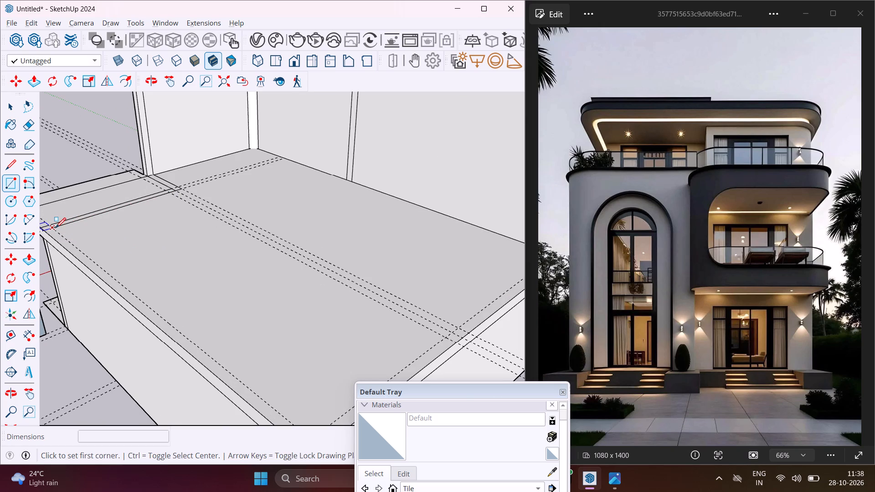
{"action": "left_click", "coordinate": [52, 228]}
{"action": "scroll", "coordinate": [98, 283], "scroll_direction": "down", "scroll_amount": 4}
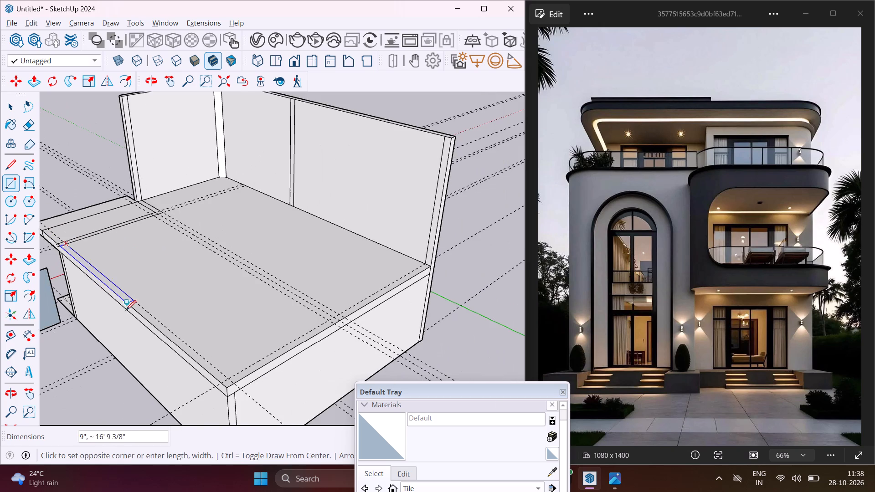
{"action": "left_click", "coordinate": [226, 388]}
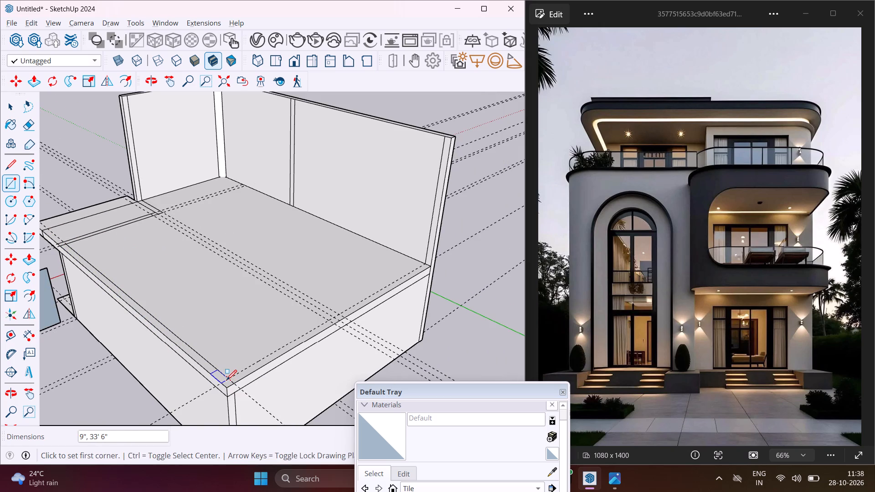
Draw a 9" by 28' 6" rectangle for the rear wall along the slab's rear edge, between the two side walls.
{"action": "left_click", "coordinate": [226, 380]}
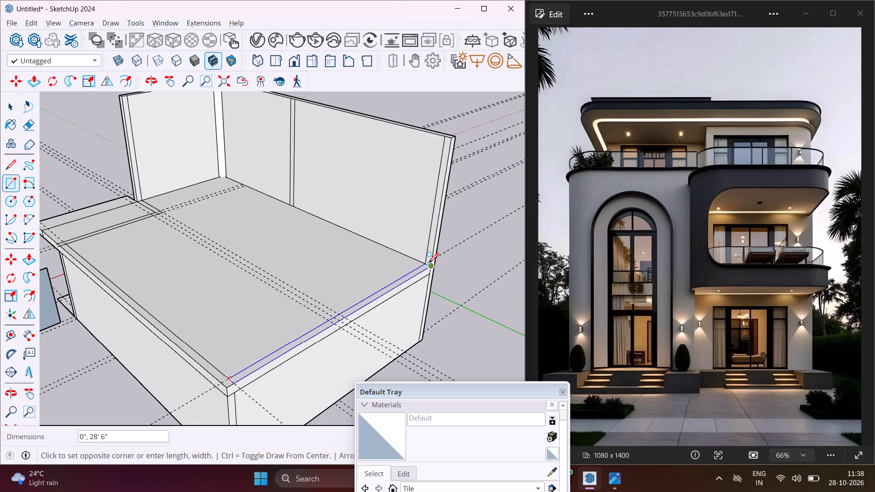
{"action": "left_click", "coordinate": [429, 264]}
{"action": "key", "text": "Escape"}
{"action": "key", "text": "space"}
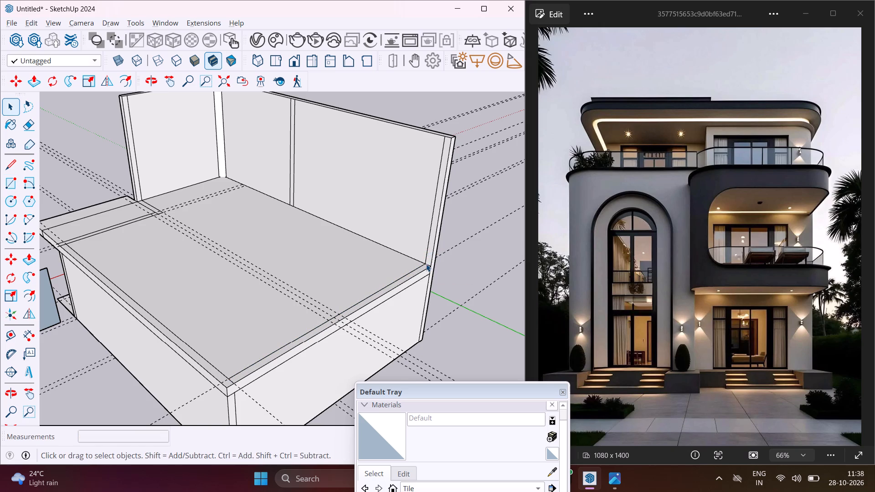
Push/Pull the rear wall outline up 10'.
{"action": "scroll", "coordinate": [425, 264], "scroll_direction": "up", "scroll_amount": 4}
{"action": "middle_click_drag", "start_coordinate": [424, 264], "coordinate": [442, 318]}
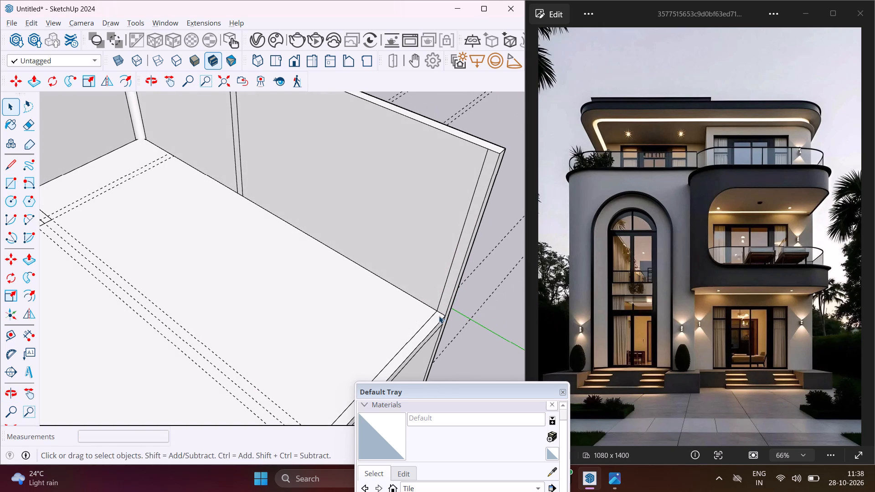
{"action": "left_click", "coordinate": [433, 321]}
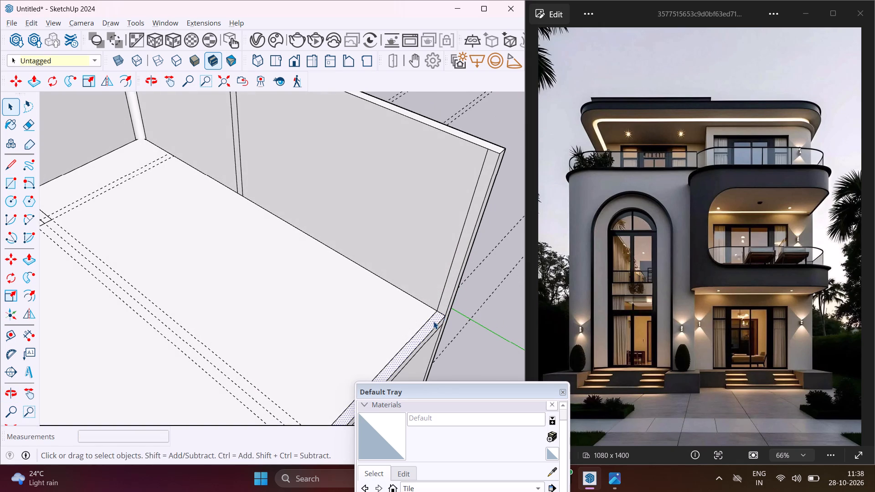
{"action": "key", "text": "p"}
{"action": "left_click", "coordinate": [433, 321]}
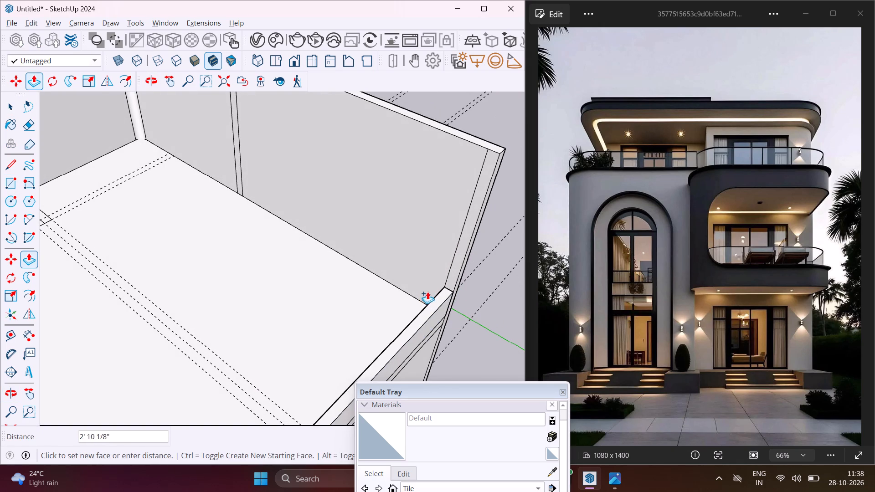
{"action": "type", "text": "10'"}
{"action": "key", "text": "Return"}
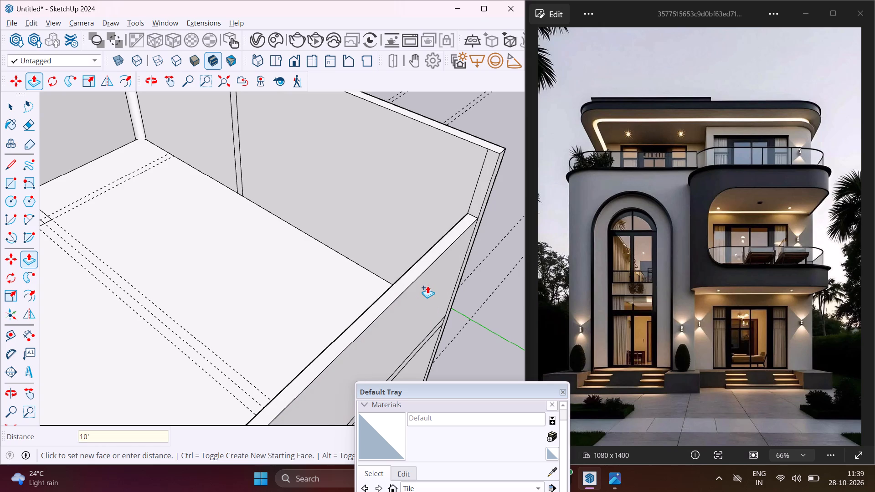
{"action": "scroll", "coordinate": [444, 241], "scroll_direction": "down", "scroll_amount": 9}
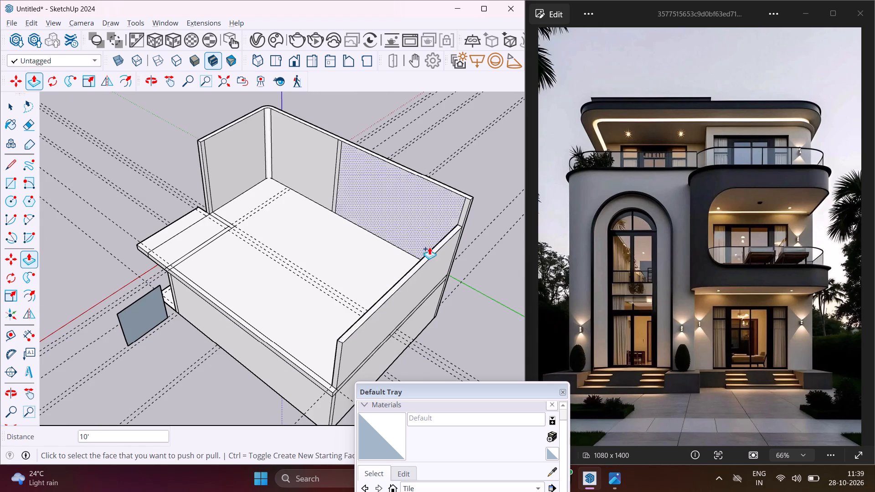
Push/Pull the long side wall outline up 10', level with the top of the rear wall.
{"action": "scroll", "coordinate": [324, 379], "scroll_direction": "up", "scroll_amount": 9}
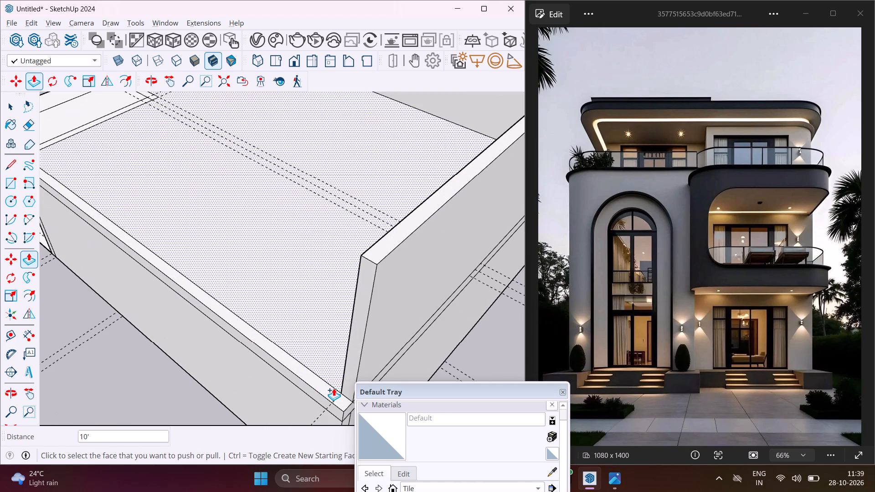
{"action": "left_click", "coordinate": [334, 388]}
{"action": "key", "text": "Escape"}
{"action": "left_click", "coordinate": [336, 395]}
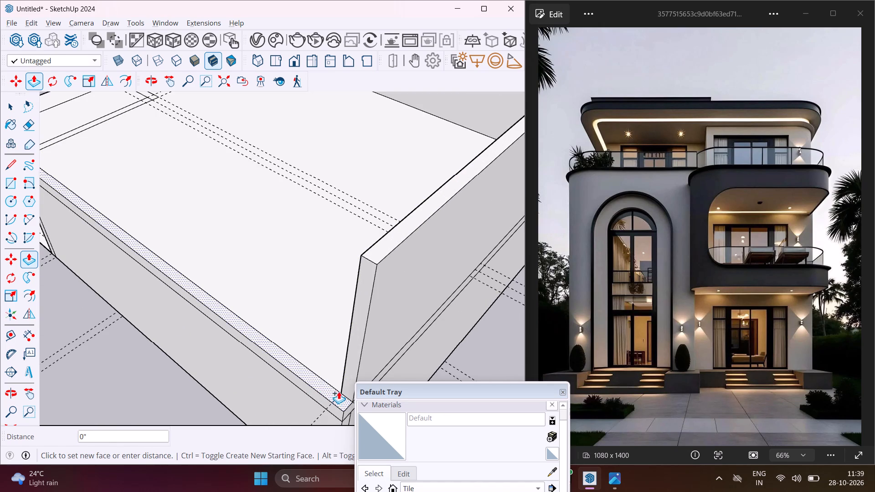
{"action": "left_click", "coordinate": [401, 246]}
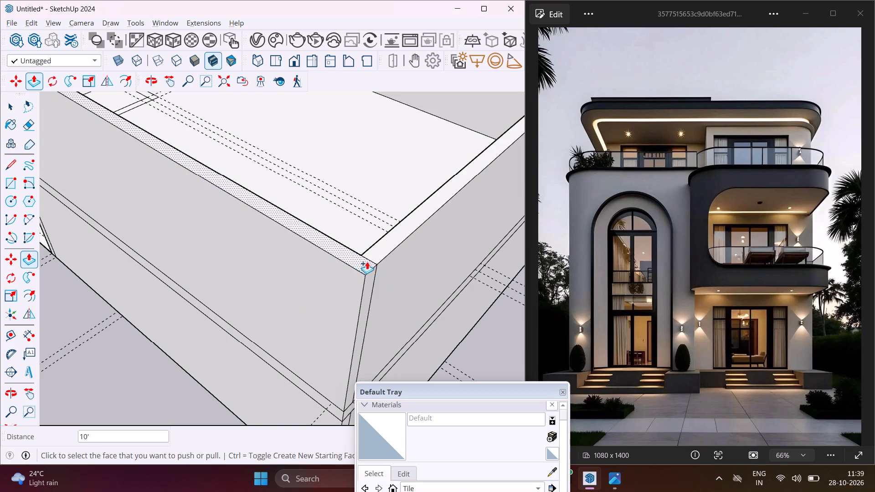
Push/Pull the recessed front wall outline up 10', level with the top of the side wall.
{"action": "middle_click_drag", "start_coordinate": [371, 262], "coordinate": [589, 301]}
{"action": "scroll", "coordinate": [369, 204], "scroll_direction": "down", "scroll_amount": 11}
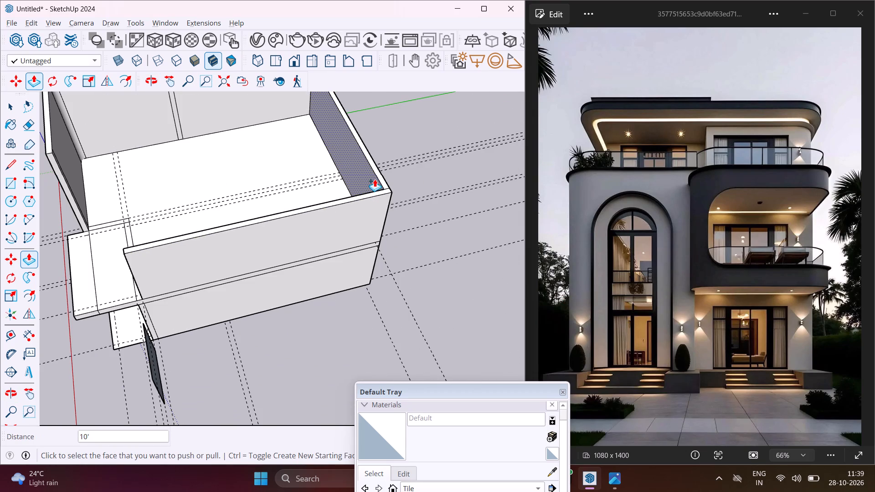
{"action": "scroll", "coordinate": [136, 280], "scroll_direction": "up", "scroll_amount": 8}
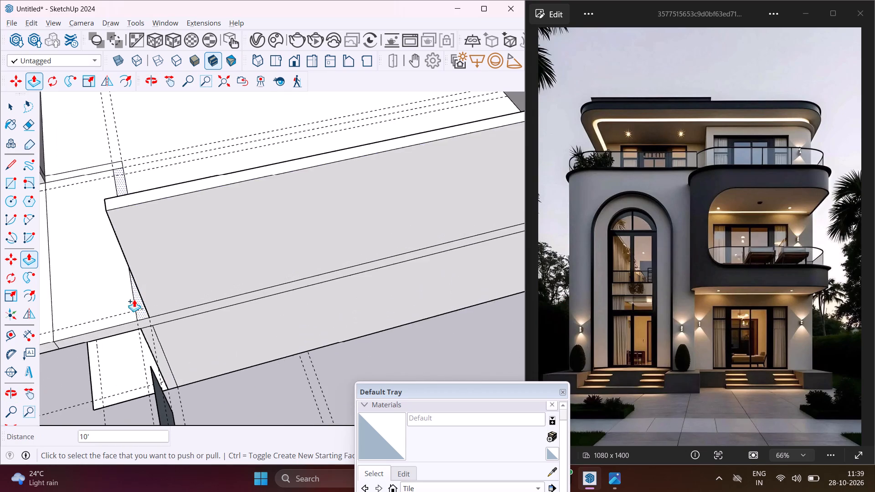
{"action": "scroll", "coordinate": [135, 317], "scroll_direction": "up", "scroll_amount": 4}
{"action": "left_click", "coordinate": [138, 314]}
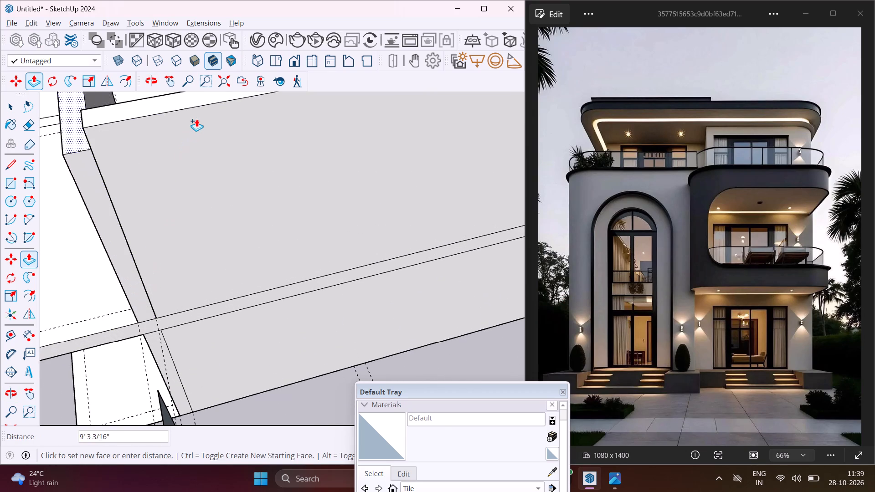
{"action": "left_click", "coordinate": [198, 109]}
Push/Pull the short return strip between the tall front wall and the recessed wall up 10', level with the adjoining wall.
{"action": "middle_click_drag", "start_coordinate": [201, 161], "coordinate": [410, 191]}
{"action": "scroll", "coordinate": [388, 181], "scroll_direction": "down", "scroll_amount": 9}
{"action": "scroll", "coordinate": [211, 252], "scroll_direction": "up", "scroll_amount": 4}
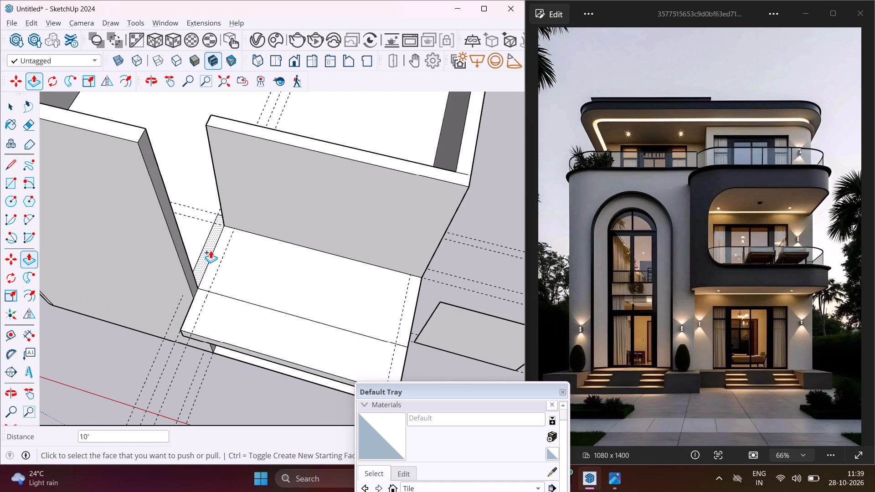
{"action": "left_click", "coordinate": [211, 251]}
{"action": "left_click", "coordinate": [281, 140]}
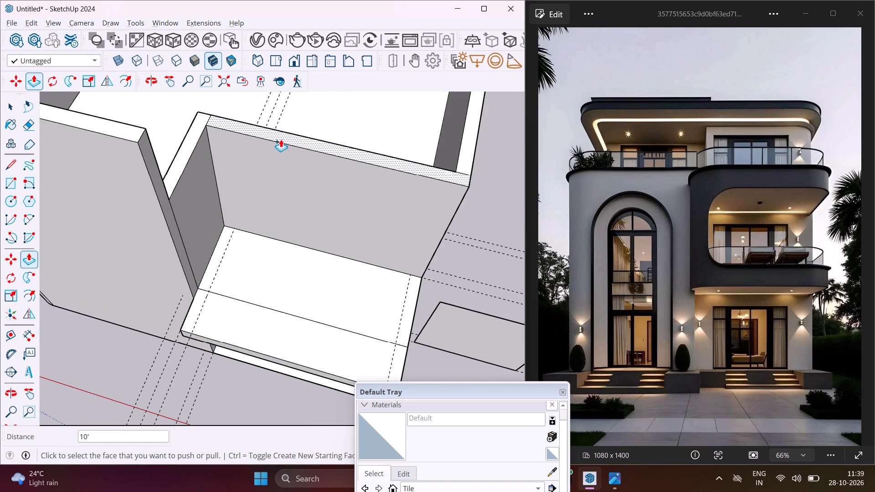
{"action": "key", "text": "Escape"}
{"action": "key", "text": "space"}
Copy the loose rectangle beside the house onto the first-floor recessed front wall, its lower edge resting on the slab.
{"action": "middle_click_drag", "start_coordinate": [258, 266], "coordinate": [282, 169]}
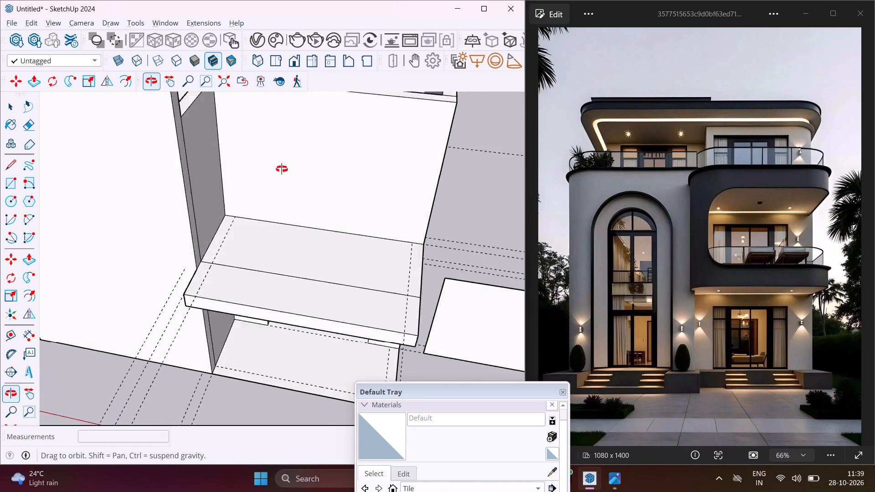
{"action": "middle_click_drag", "start_coordinate": [282, 169], "coordinate": [285, 159]}
{"action": "scroll", "coordinate": [250, 180], "scroll_direction": "down", "scroll_amount": 8}
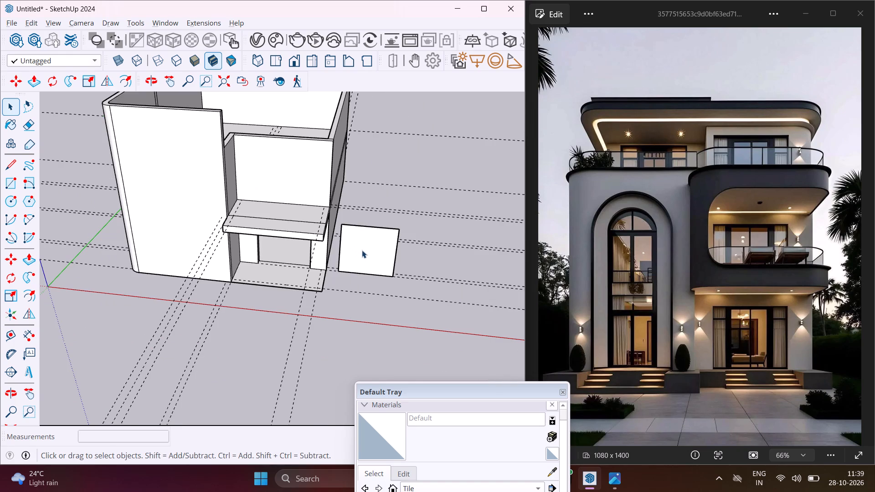
{"action": "middle_click_drag", "start_coordinate": [369, 249], "coordinate": [405, 256]}
{"action": "left_click", "coordinate": [386, 242]}
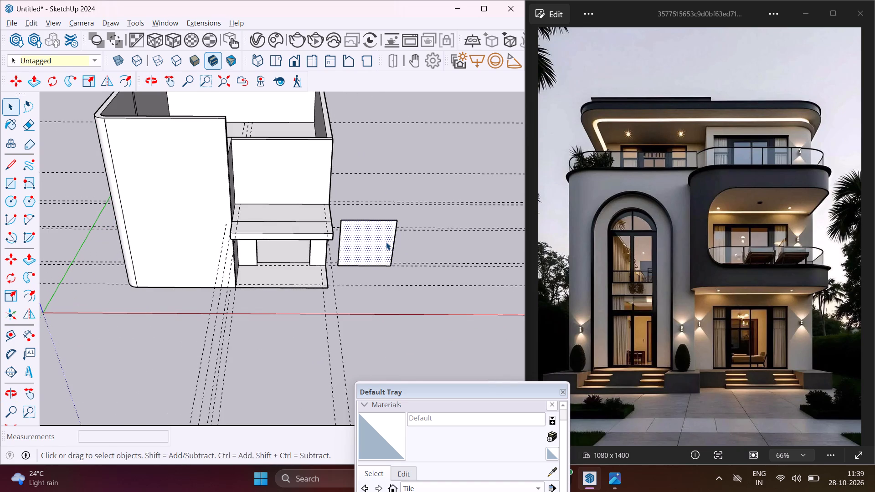
{"action": "key", "text": "m"}
{"action": "scroll", "coordinate": [391, 261], "scroll_direction": "up", "scroll_amount": 2}
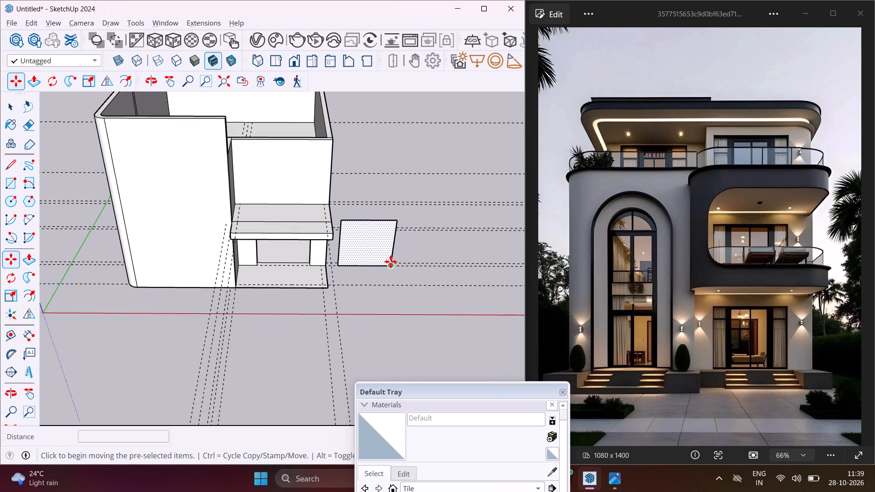
{"action": "scroll", "coordinate": [391, 261], "scroll_direction": "up", "scroll_amount": 2}
{"action": "left_click", "coordinate": [393, 269]}
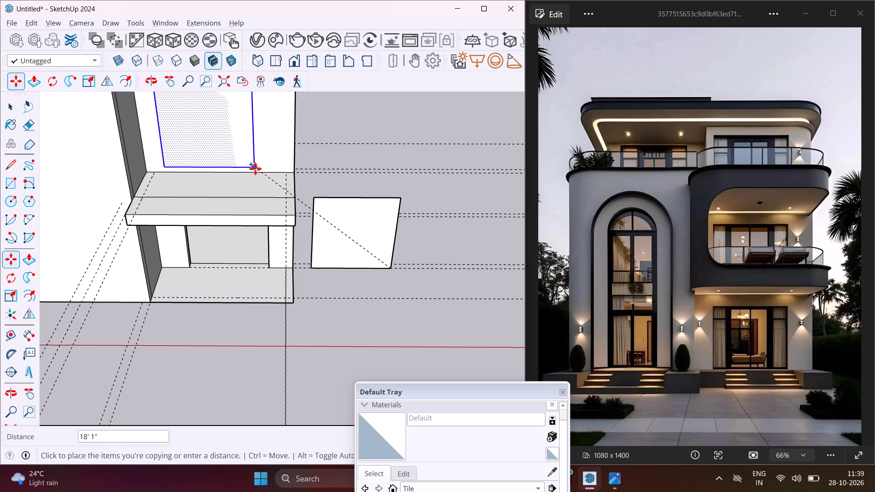
{"action": "scroll", "coordinate": [259, 172], "scroll_direction": "up", "scroll_amount": 7}
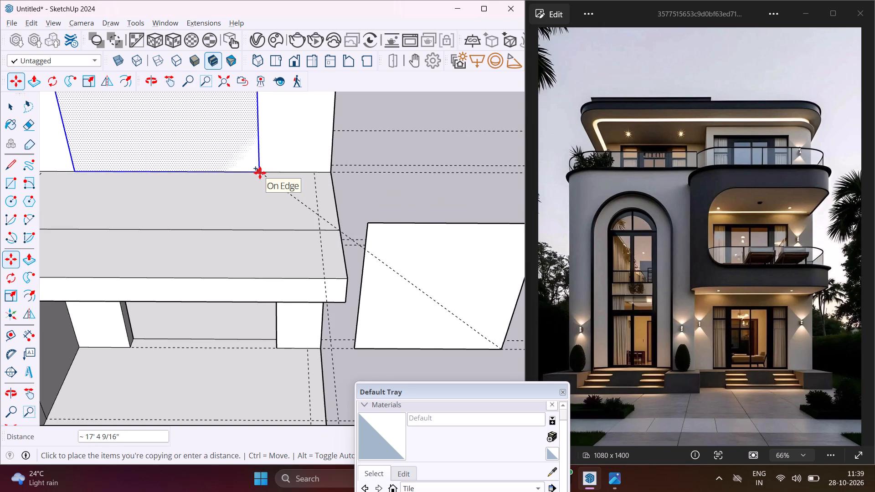
{"action": "left_click", "coordinate": [260, 173]}
{"action": "scroll", "coordinate": [274, 178], "scroll_direction": "down", "scroll_amount": 8}
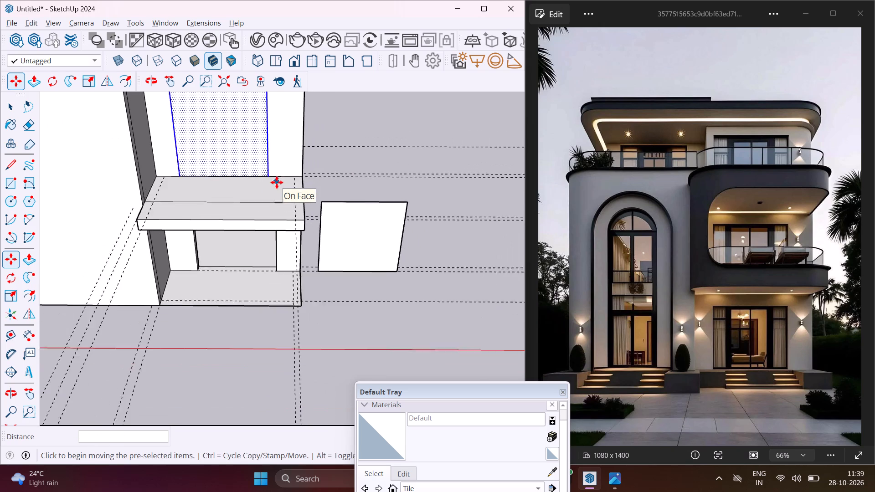
{"action": "scroll", "coordinate": [277, 182], "scroll_direction": "down", "scroll_amount": 1}
{"action": "middle_click_drag", "start_coordinate": [265, 168], "coordinate": [226, 222]}
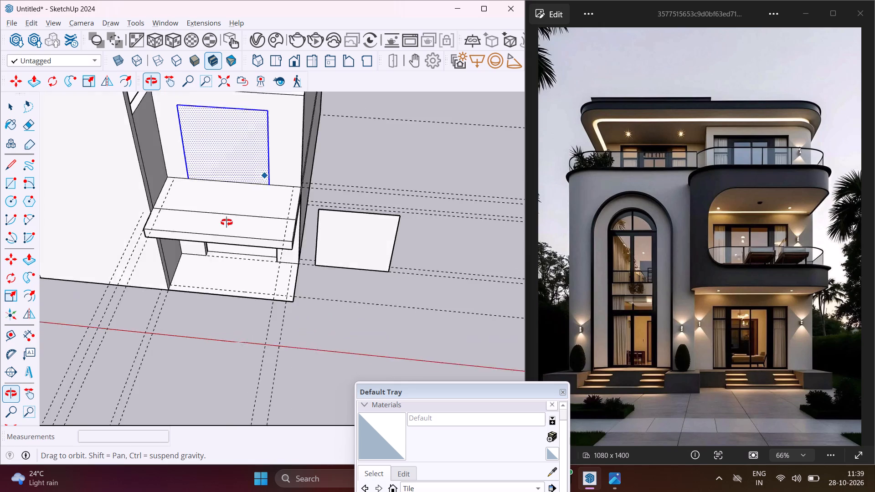
{"action": "middle_click_drag", "start_coordinate": [226, 222], "coordinate": [185, 272]}
{"action": "key", "text": "Escape"}
{"action": "key", "text": "space"}
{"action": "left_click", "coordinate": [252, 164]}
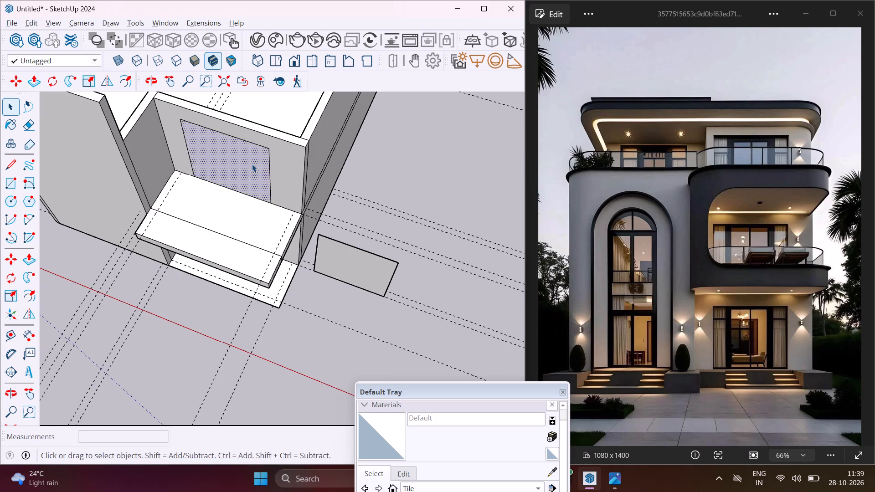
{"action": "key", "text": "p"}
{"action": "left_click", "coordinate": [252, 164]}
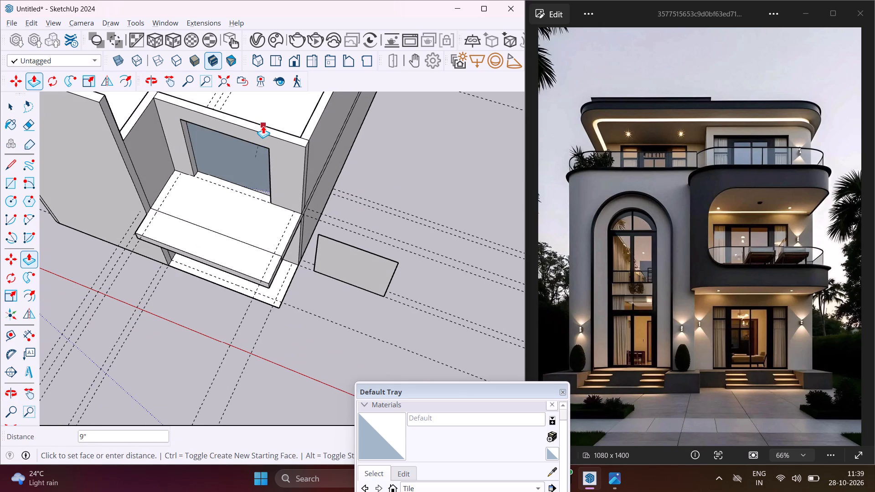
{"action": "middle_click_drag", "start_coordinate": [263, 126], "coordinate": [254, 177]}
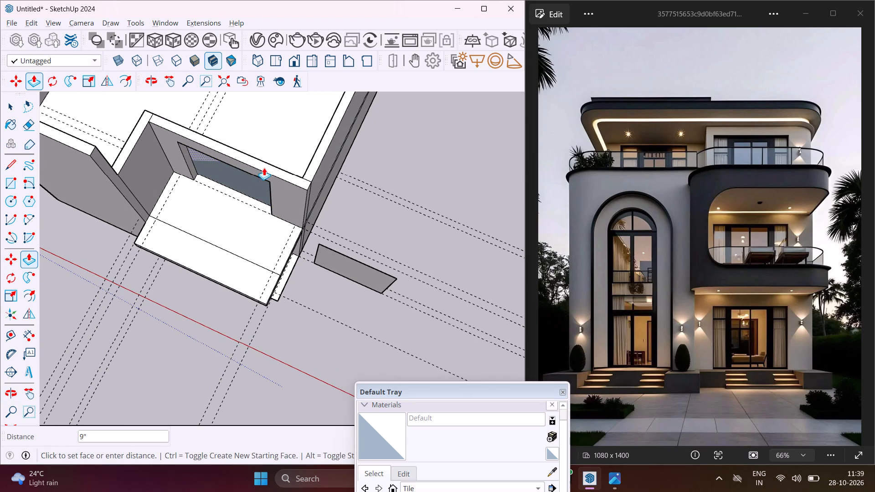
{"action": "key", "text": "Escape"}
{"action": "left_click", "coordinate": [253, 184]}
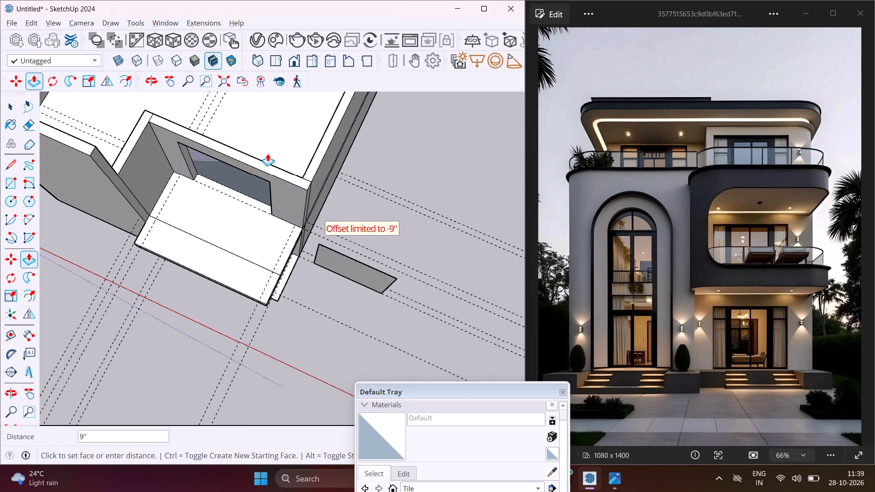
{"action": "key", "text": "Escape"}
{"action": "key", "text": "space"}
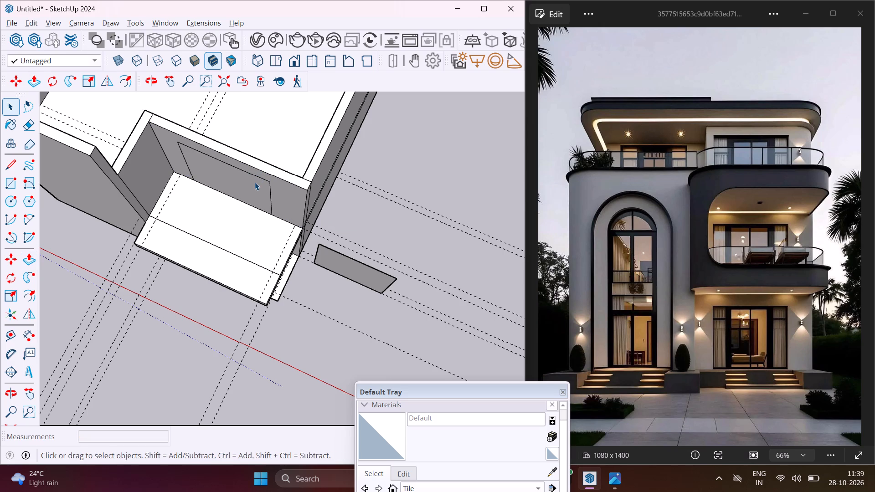
Push/Pull the copied rectangle 9" through the recessed front wall to cut the first-floor opening.
{"action": "left_click", "coordinate": [255, 182]}
{"action": "key", "text": "p"}
{"action": "left_click", "coordinate": [249, 180]}
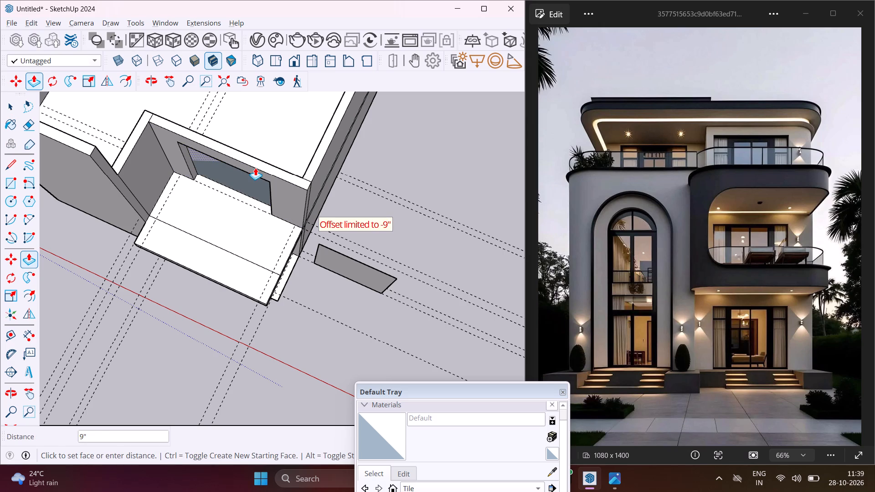
{"action": "middle_click_drag", "start_coordinate": [254, 179], "coordinate": [313, 86]}
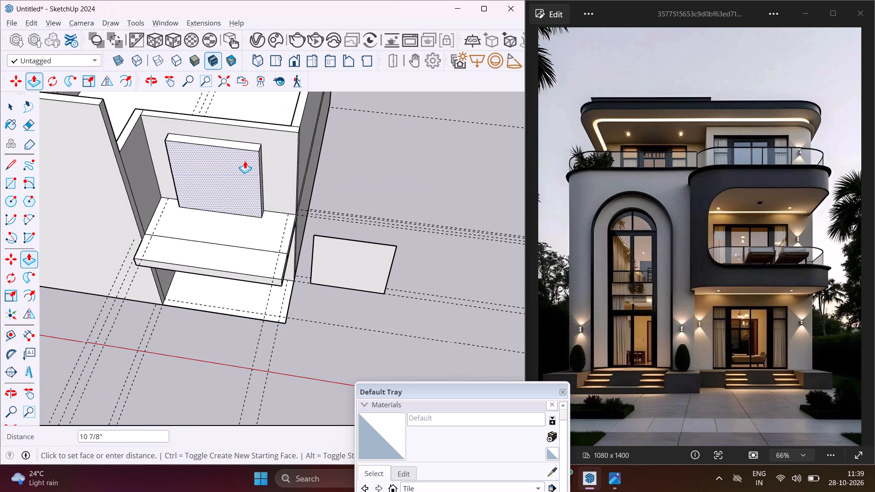
{"action": "left_click", "coordinate": [246, 146]}
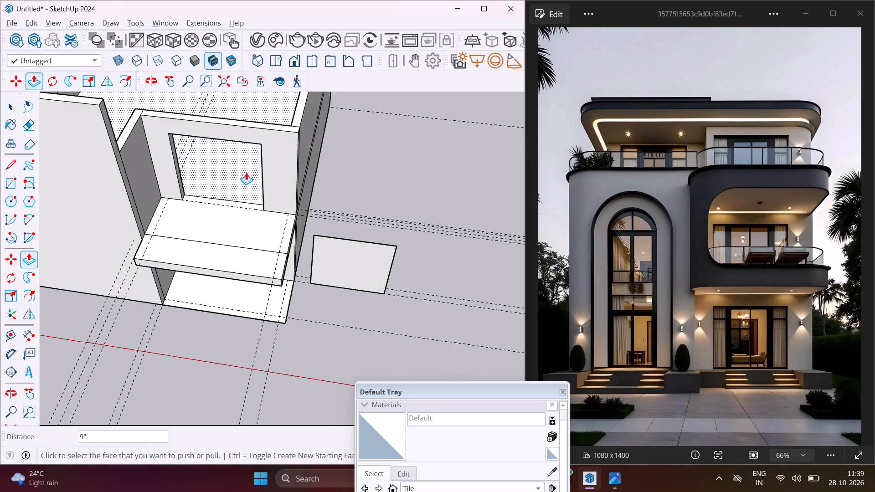
{"action": "key", "text": "Escape"}
{"action": "key", "text": "space"}
Erase the dividing line across the top face of the first-floor balcony slab.
{"action": "scroll", "coordinate": [203, 218], "scroll_direction": "down", "scroll_amount": 6}
{"action": "middle_click_drag", "start_coordinate": [191, 246], "coordinate": [235, 185]}
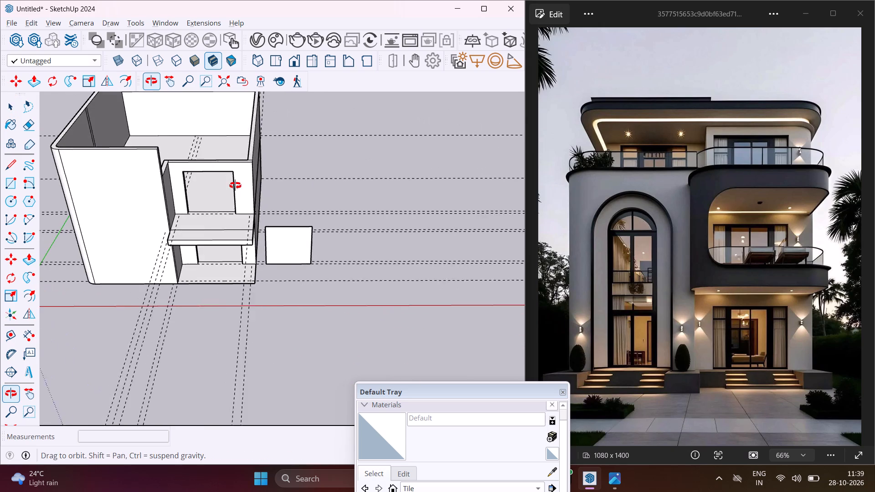
{"action": "middle_click_drag", "start_coordinate": [235, 185], "coordinate": [236, 185]}
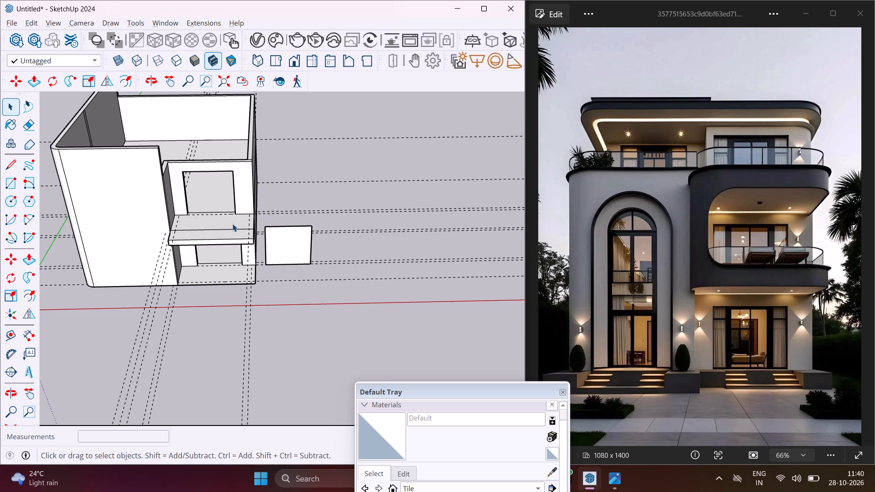
{"action": "scroll", "coordinate": [232, 224], "scroll_direction": "up", "scroll_amount": 4}
{"action": "middle_click_drag", "start_coordinate": [232, 224], "coordinate": [247, 287]}
{"action": "scroll", "coordinate": [194, 265], "scroll_direction": "up", "scroll_amount": 2}
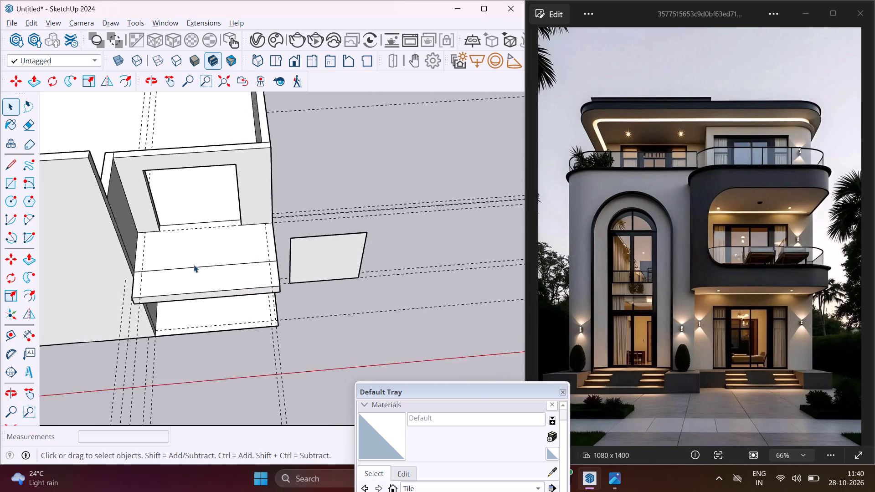
{"action": "scroll", "coordinate": [194, 265], "scroll_direction": "up", "scroll_amount": 7}
{"action": "key", "text": "e"}
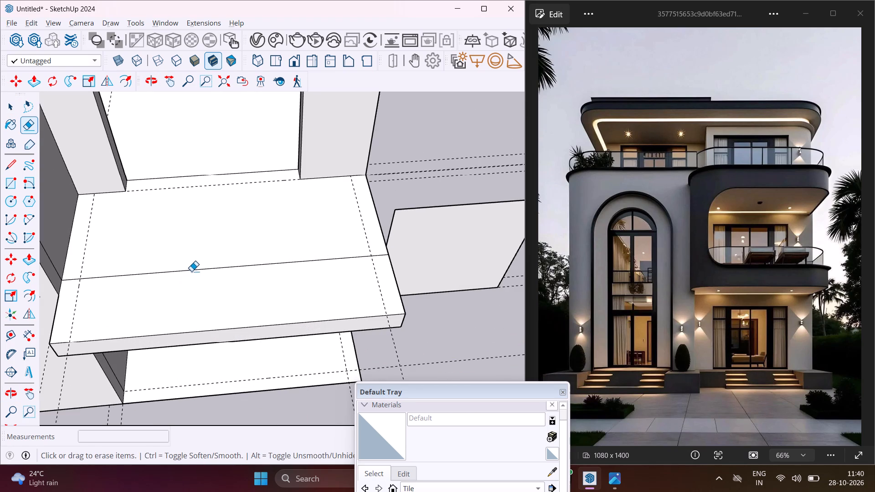
{"action": "left_click", "coordinate": [191, 269]}
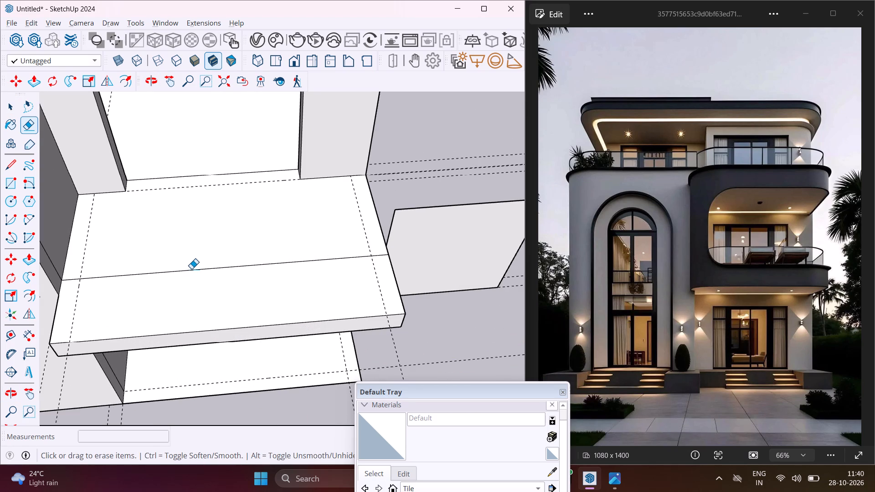
{"action": "left_click", "coordinate": [192, 270]}
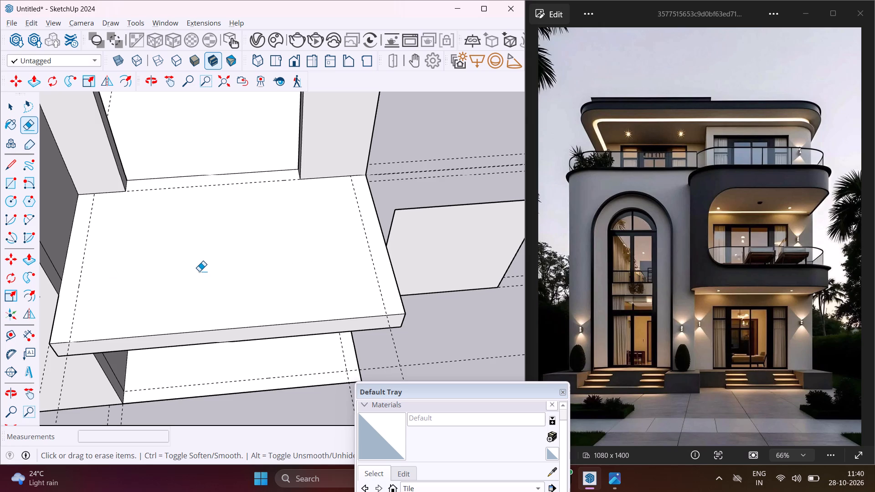
{"action": "key", "text": "Escape"}
{"action": "key", "text": "space"}
Examine the house from the front and side, including the walls, balcony slab and openings.
{"action": "scroll", "coordinate": [179, 293], "scroll_direction": "down", "scroll_amount": 9}
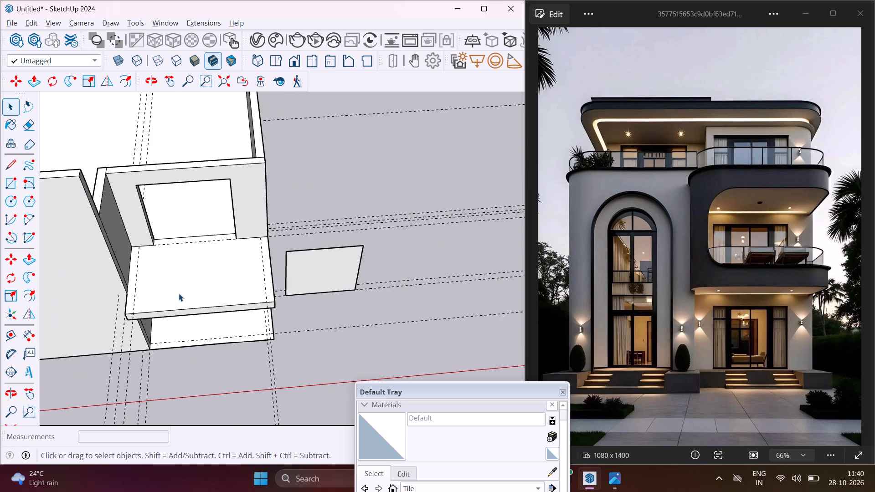
{"action": "scroll", "coordinate": [179, 293], "scroll_direction": "down", "scroll_amount": 10}
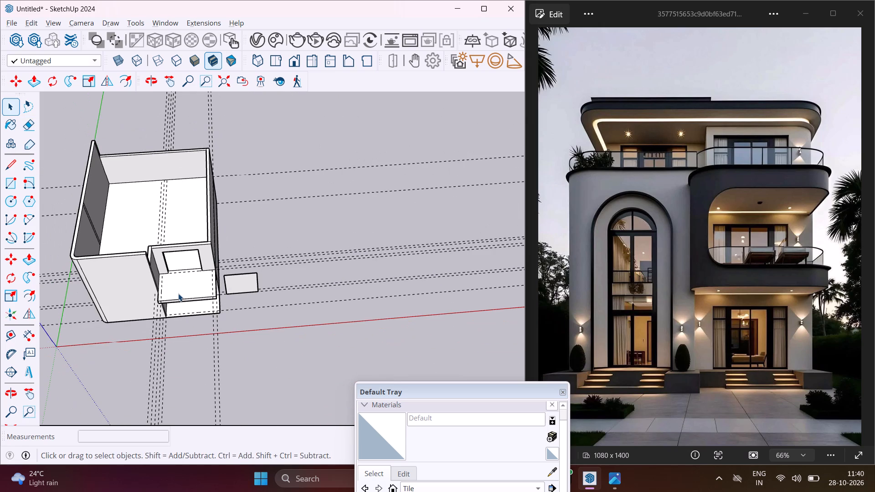
{"action": "middle_click_drag", "start_coordinate": [243, 222], "coordinate": [54, 234]}
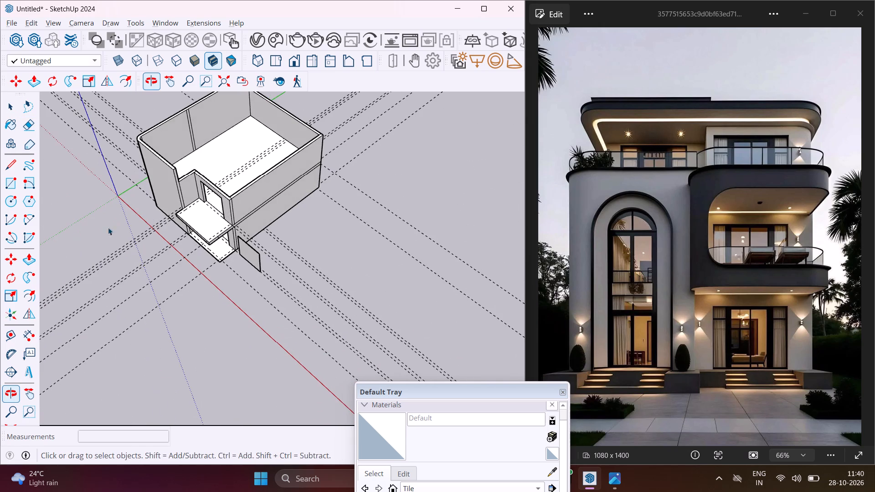
{"action": "scroll", "coordinate": [177, 176], "scroll_direction": "up", "scroll_amount": 8}
{"action": "middle_click_drag", "start_coordinate": [185, 180], "coordinate": [138, 167]}
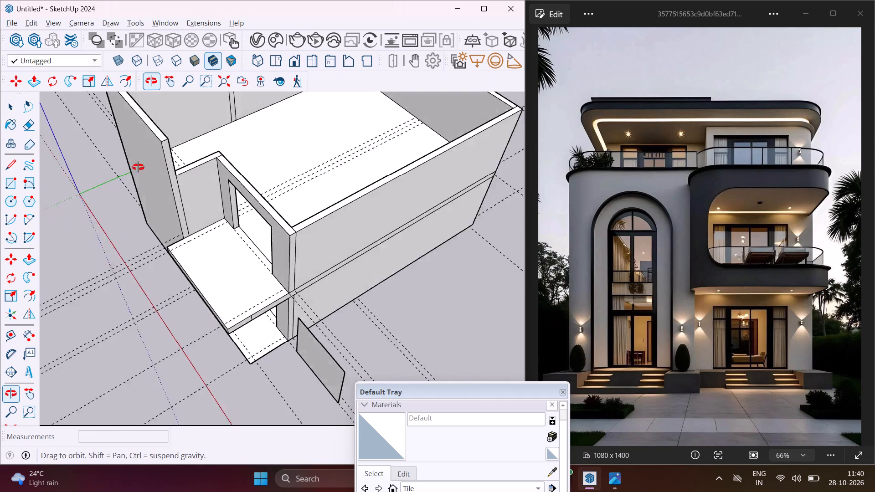
{"action": "middle_click_drag", "start_coordinate": [138, 167], "coordinate": [61, 147]}
{"action": "scroll", "coordinate": [115, 183], "scroll_direction": "down", "scroll_amount": 5}
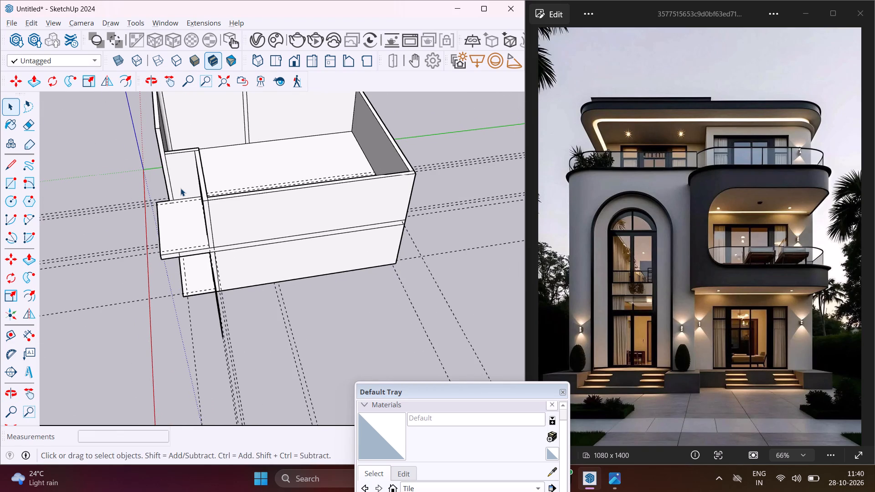
{"action": "scroll", "coordinate": [162, 192], "scroll_direction": "down", "scroll_amount": 1}
{"action": "middle_click_drag", "start_coordinate": [159, 193], "coordinate": [300, 169]}
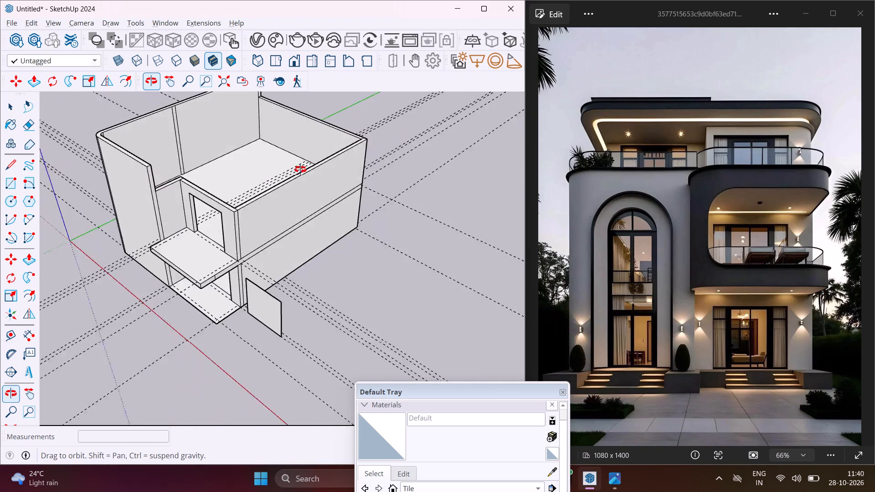
{"action": "middle_click_drag", "start_coordinate": [300, 169], "coordinate": [472, 100]}
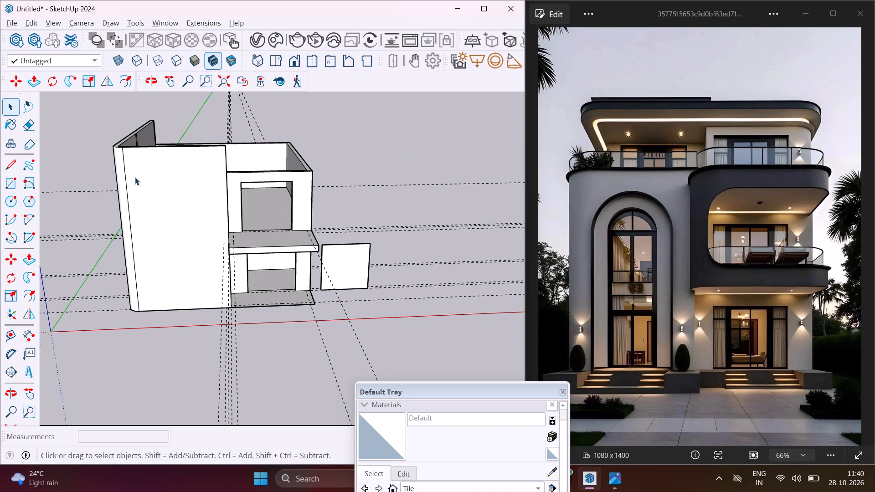
Place vertical guides on the tall front wall 2' inward from the rounded corner's edge line and from the opposite vertical edge.
{"action": "middle_click_drag", "start_coordinate": [116, 167], "coordinate": [153, 159]}
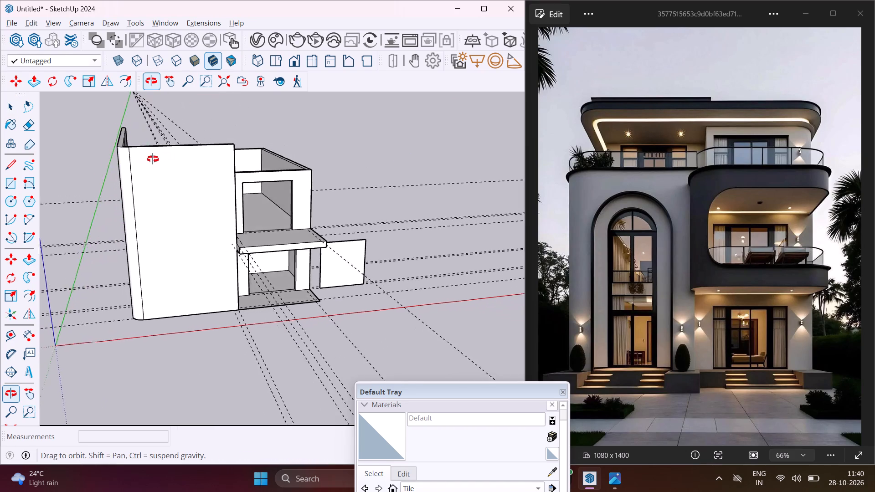
{"action": "middle_click_drag", "start_coordinate": [153, 159], "coordinate": [174, 188]}
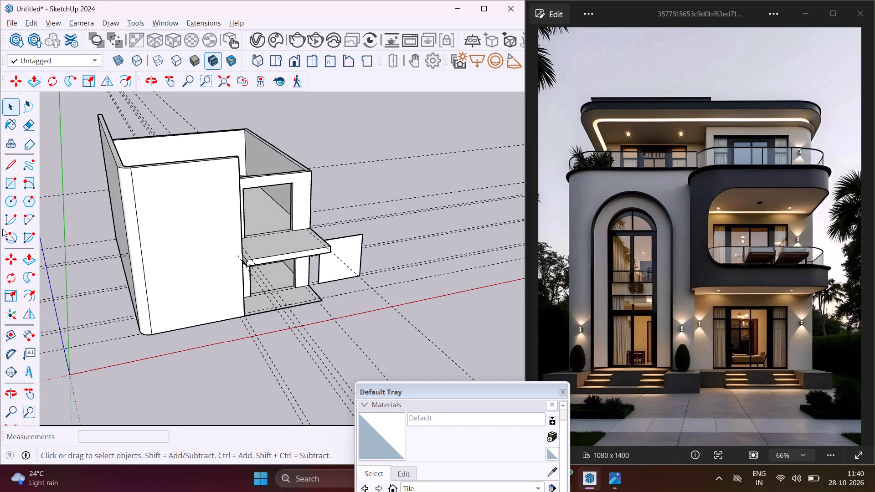
{"action": "left_click", "coordinate": [13, 331]}
{"action": "scroll", "coordinate": [150, 276], "scroll_direction": "up", "scroll_amount": 3}
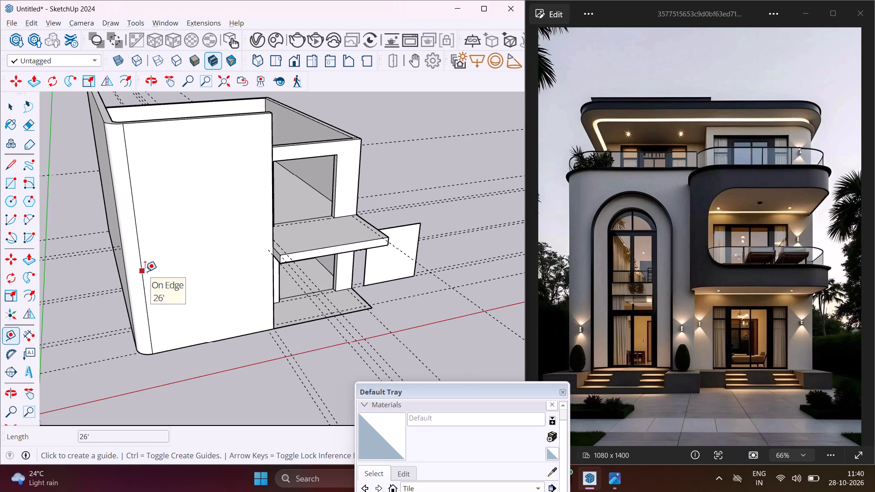
{"action": "left_click", "coordinate": [145, 272]}
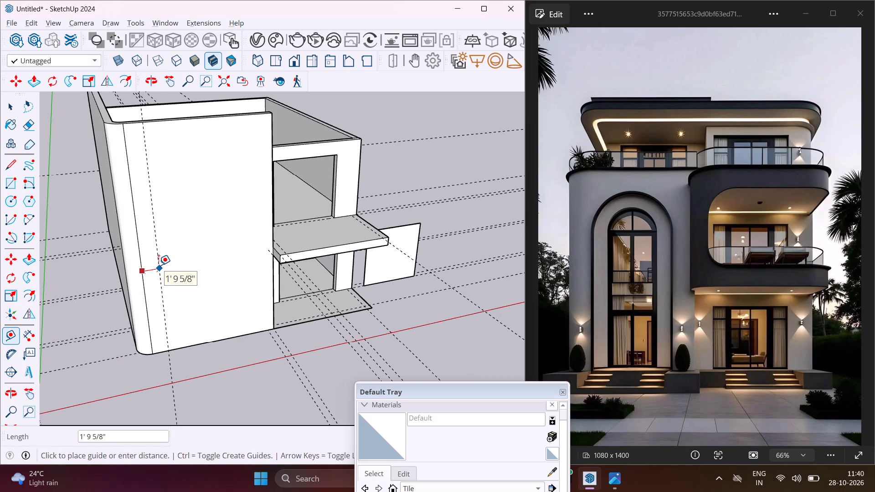
{"action": "type", "text": "2'"}
{"action": "key", "text": "Return"}
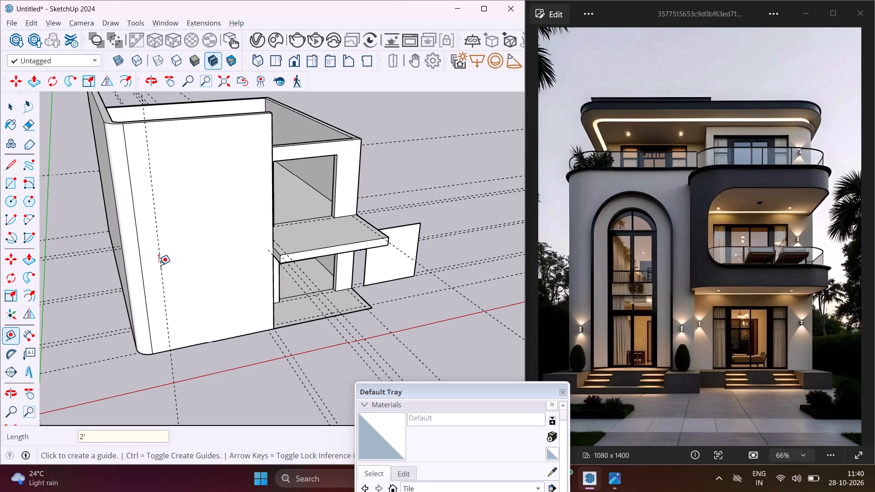
{"action": "scroll", "coordinate": [159, 265], "scroll_direction": "up", "scroll_amount": 4}
{"action": "left_click", "coordinate": [324, 218]}
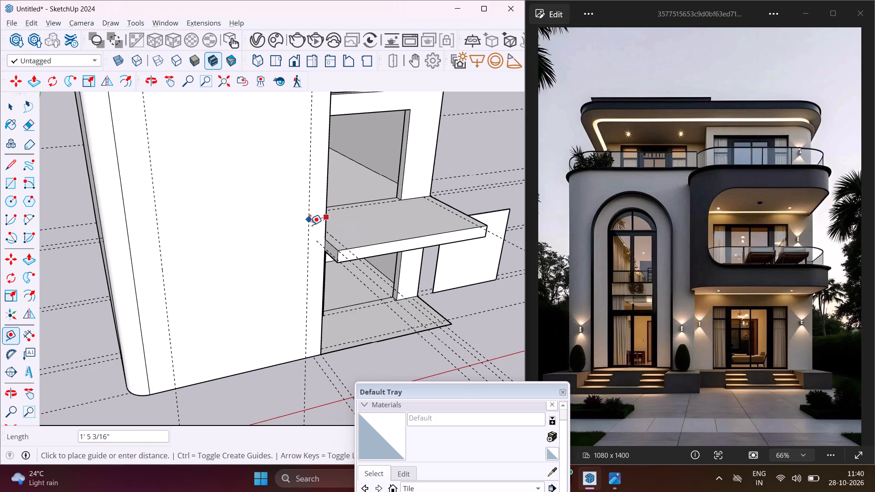
{"action": "type", "text": "2'"}
{"action": "key", "text": "Return"}
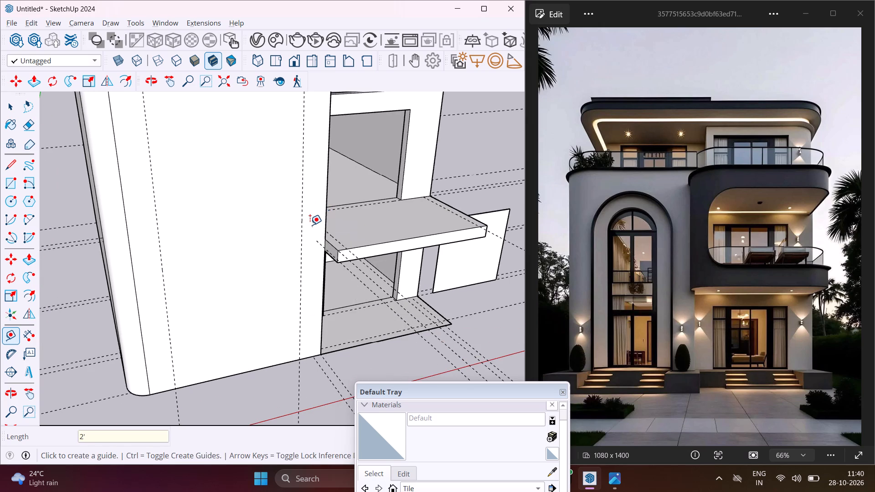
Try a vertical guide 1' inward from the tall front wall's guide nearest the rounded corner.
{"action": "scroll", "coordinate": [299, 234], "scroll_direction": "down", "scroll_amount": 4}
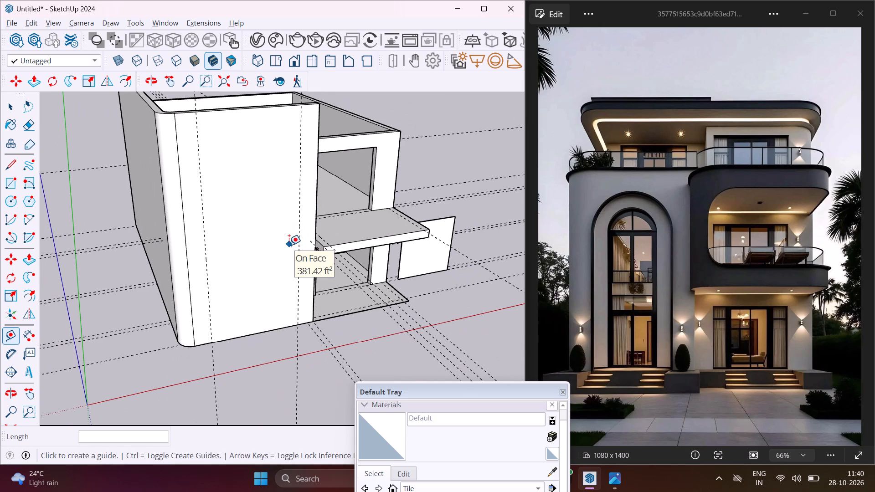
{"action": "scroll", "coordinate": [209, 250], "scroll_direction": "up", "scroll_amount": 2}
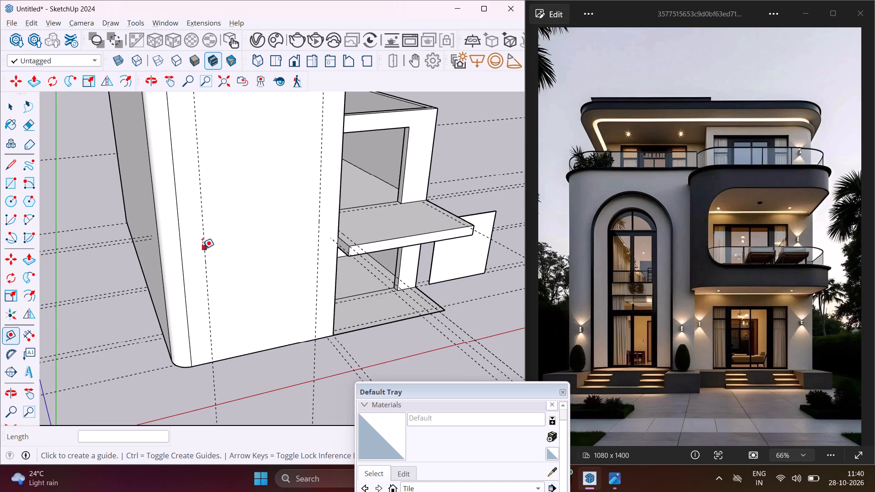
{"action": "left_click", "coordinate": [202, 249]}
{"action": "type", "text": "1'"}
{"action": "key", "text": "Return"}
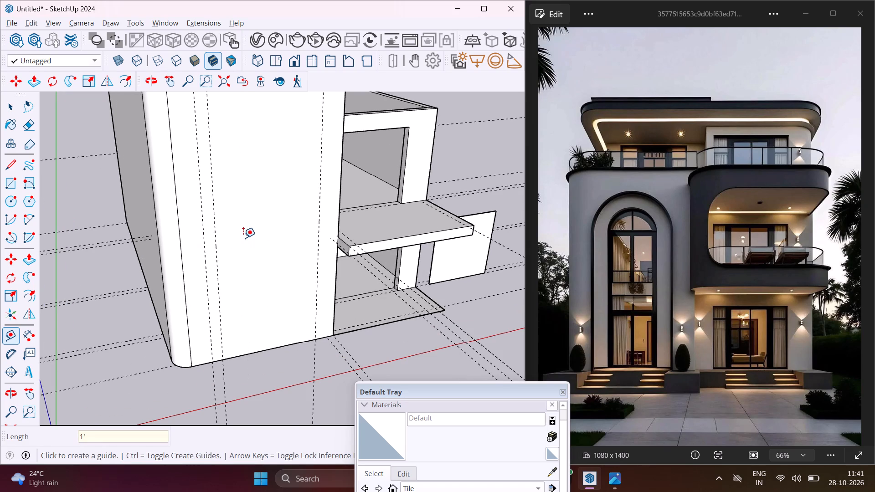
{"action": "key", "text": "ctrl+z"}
Add a second pair of vertical guides on the tall front wall, each 2' inward from the existing vertical guides.
{"action": "scroll", "coordinate": [222, 242], "scroll_direction": "up", "scroll_amount": 2}
{"action": "left_click", "coordinate": [200, 238]}
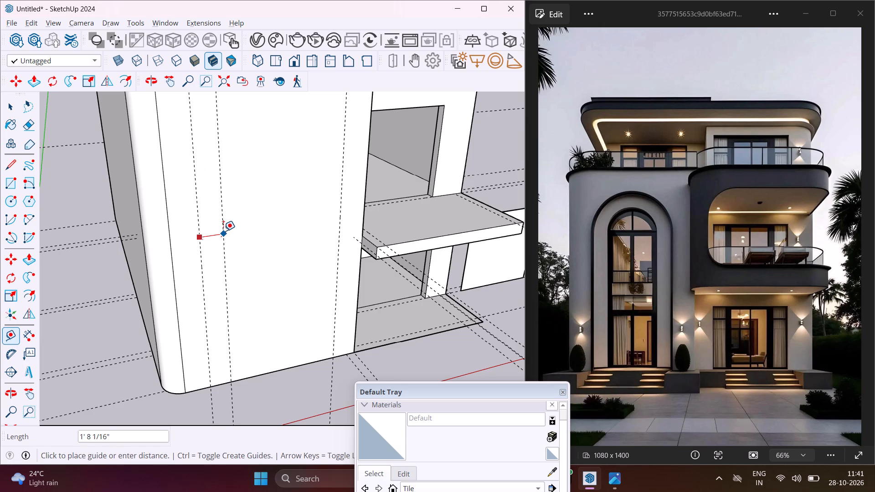
{"action": "type", "text": "2'"}
{"action": "key", "text": "Return"}
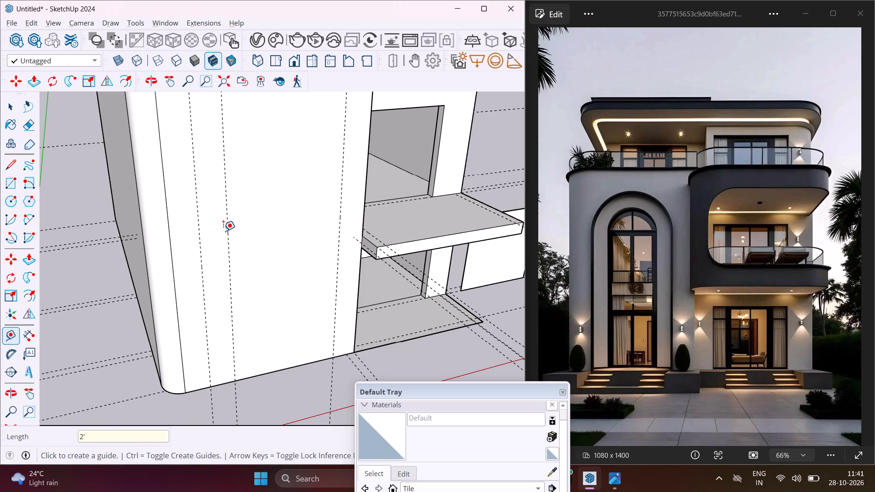
{"action": "scroll", "coordinate": [223, 231], "scroll_direction": "up", "scroll_amount": 2}
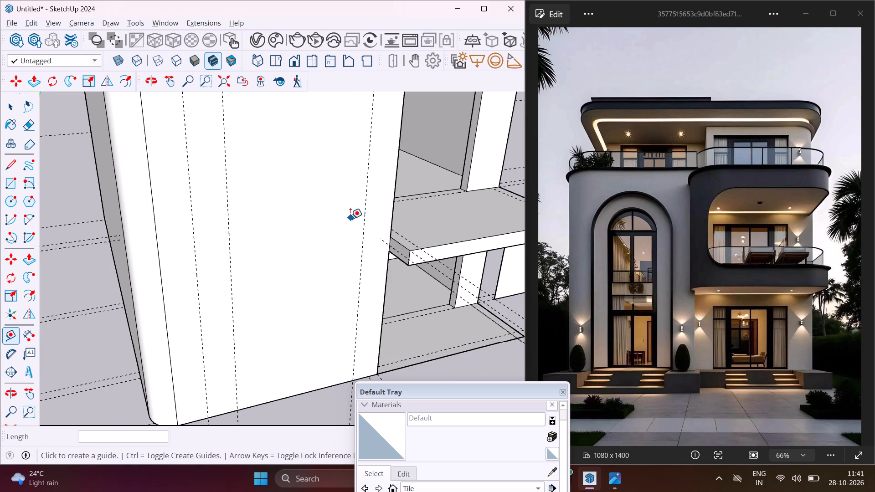
{"action": "left_click", "coordinate": [363, 225]}
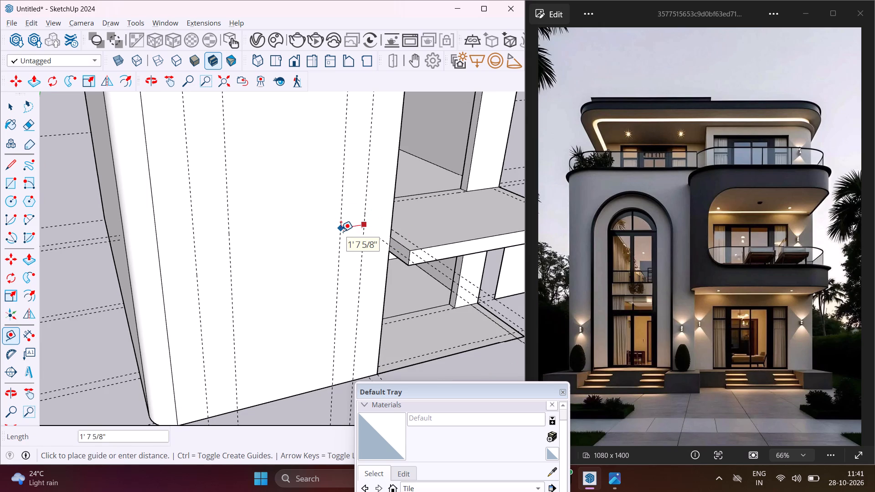
{"action": "type", "text": "2'"}
{"action": "key", "text": "Return"}
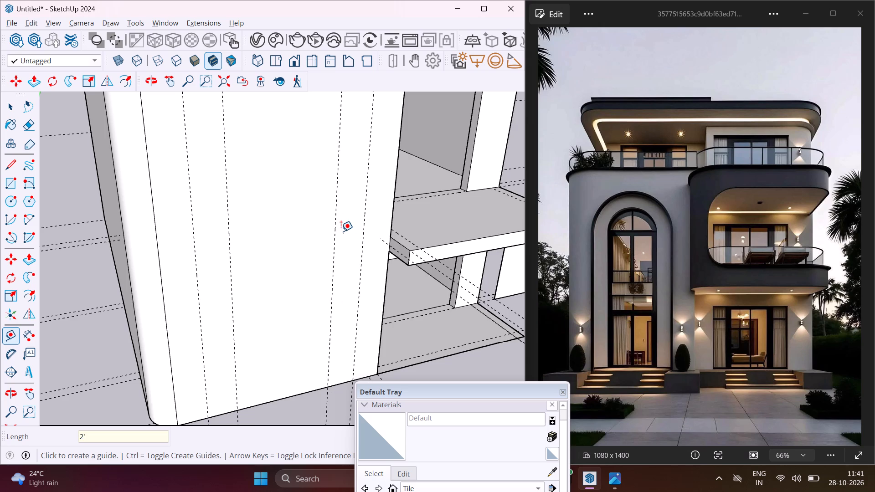
Place a horizontal guide 3' below the tall front wall's top edge and another 2' below that guide.
{"action": "scroll", "coordinate": [314, 252], "scroll_direction": "down", "scroll_amount": 7}
{"action": "middle_click_drag", "start_coordinate": [277, 192], "coordinate": [272, 212]}
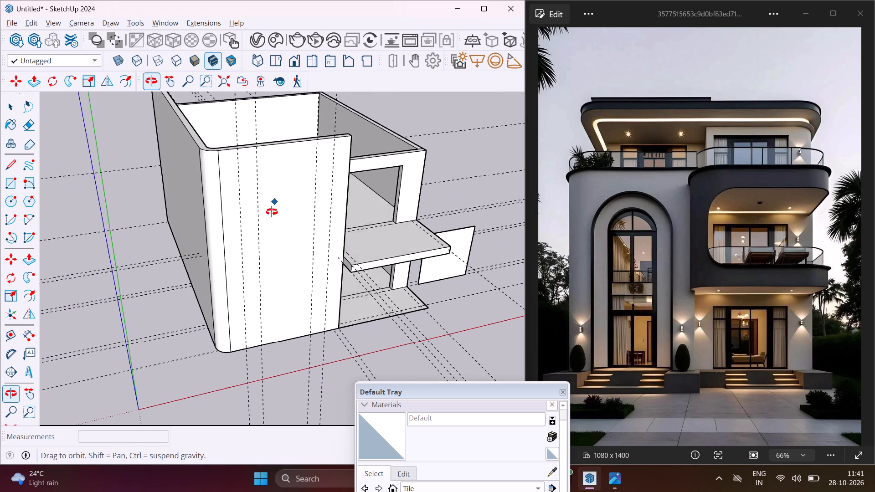
{"action": "middle_click_drag", "start_coordinate": [272, 212], "coordinate": [272, 215]}
{"action": "scroll", "coordinate": [275, 154], "scroll_direction": "up", "scroll_amount": 4}
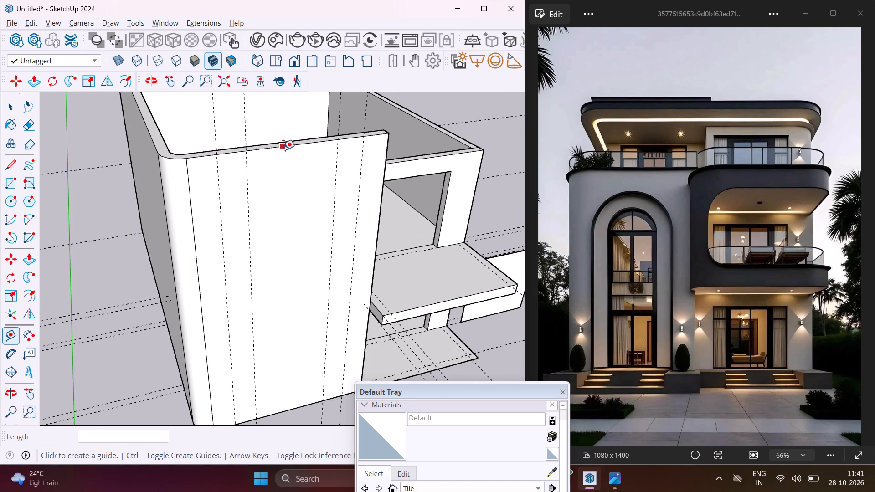
{"action": "left_click", "coordinate": [283, 150]}
{"action": "type", "text": "3'"}
{"action": "key", "text": "Return"}
{"action": "middle_click_drag", "start_coordinate": [293, 195], "coordinate": [272, 143]}
{"action": "scroll", "coordinate": [271, 143], "scroll_direction": "up", "scroll_amount": 5}
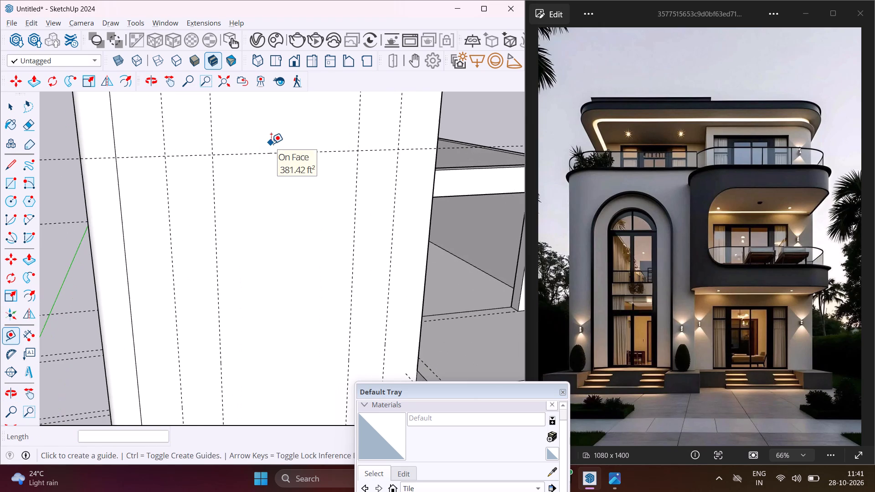
{"action": "left_click", "coordinate": [284, 152]}
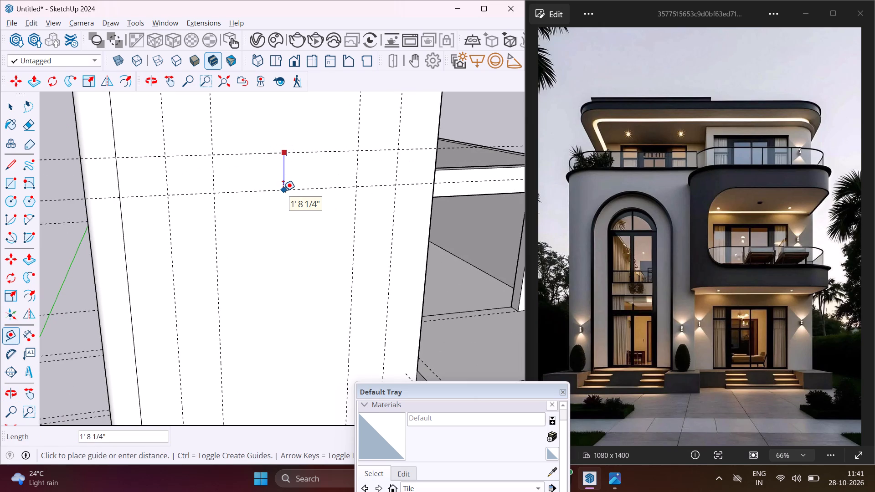
{"action": "type", "text": "2'"}
{"action": "key", "text": "Return"}
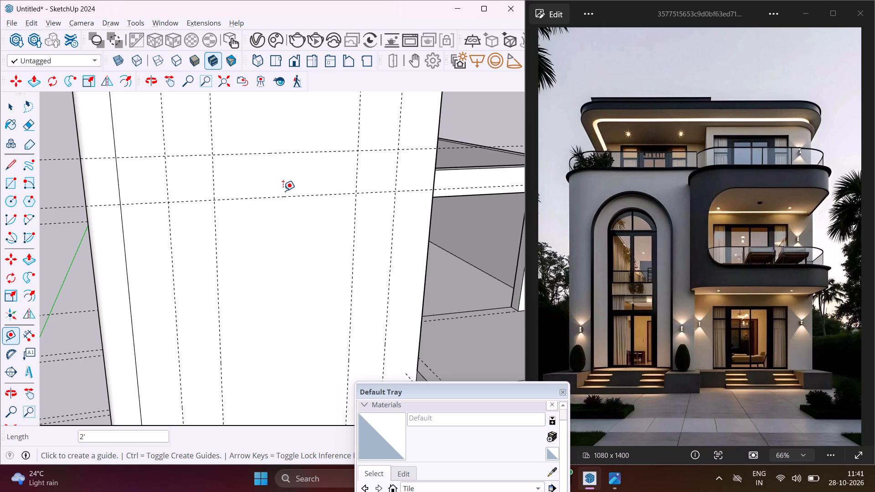
Draw two nested rectangles from the tall front wall's base along the guides: outer about 10' 8" by 23', inner about 6' 8" by 21'.
{"action": "scroll", "coordinate": [270, 146], "scroll_direction": "down", "scroll_amount": 9}
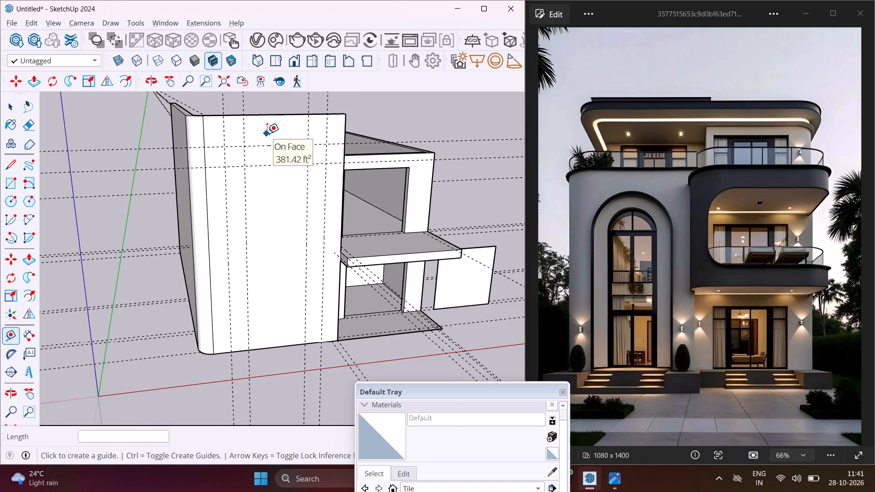
{"action": "left_click", "coordinate": [15, 189]}
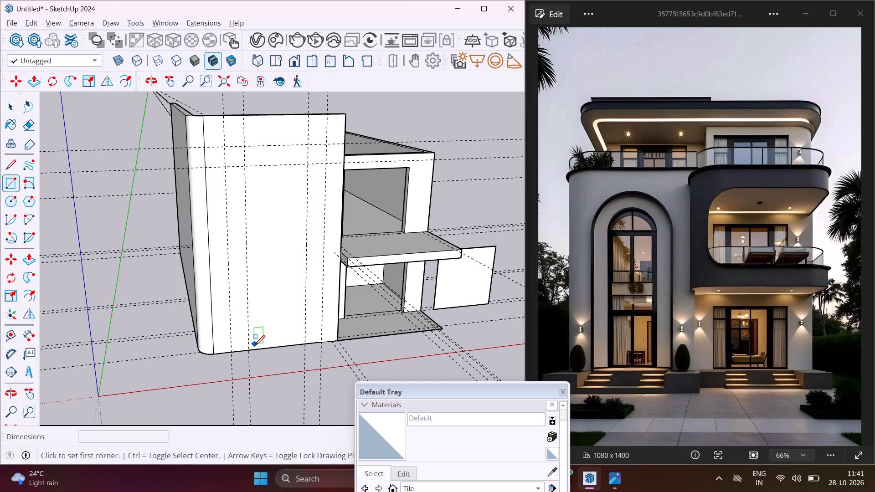
{"action": "left_click", "coordinate": [231, 353]}
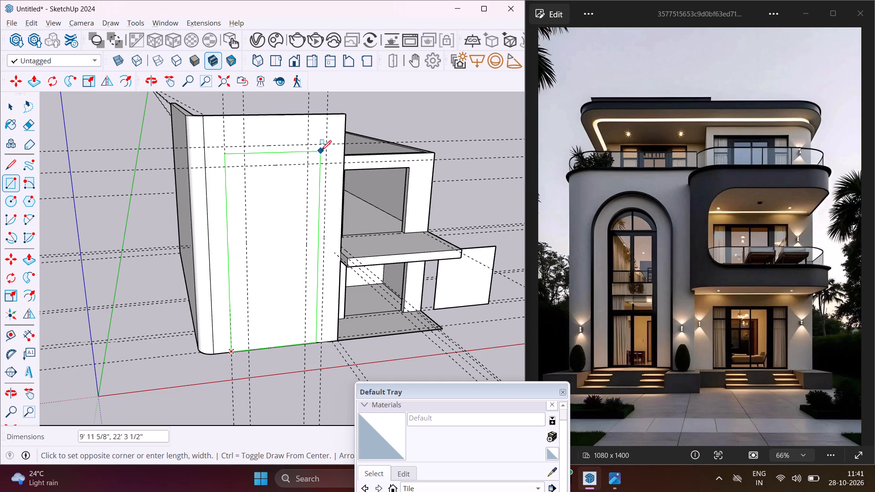
{"action": "left_click", "coordinate": [327, 144]}
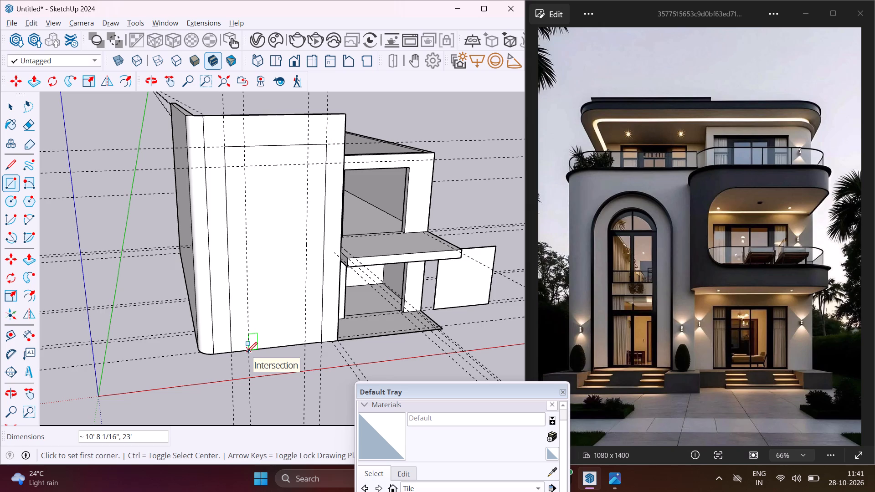
{"action": "left_click", "coordinate": [247, 352]}
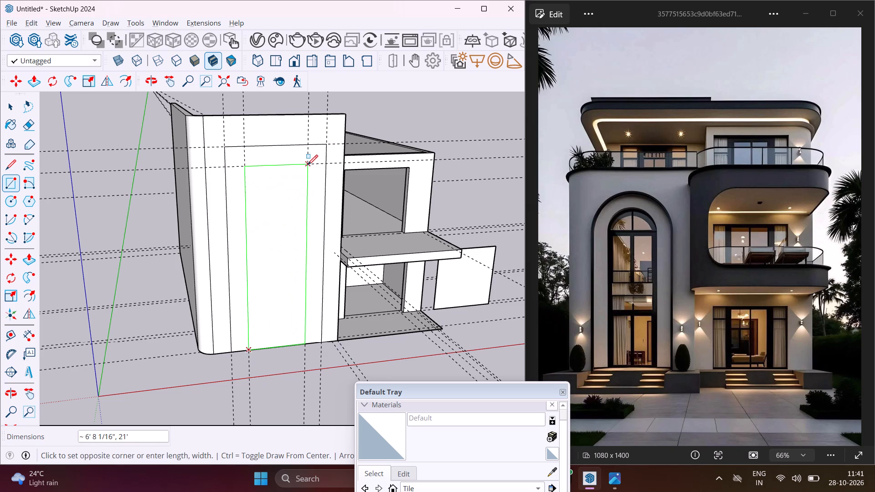
{"action": "left_click", "coordinate": [308, 165]}
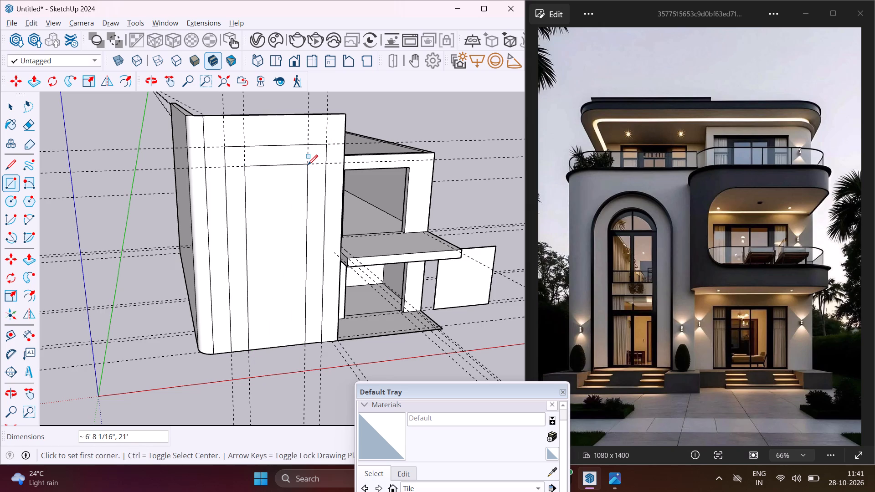
{"action": "key", "text": "Escape"}
{"action": "key", "text": "space"}
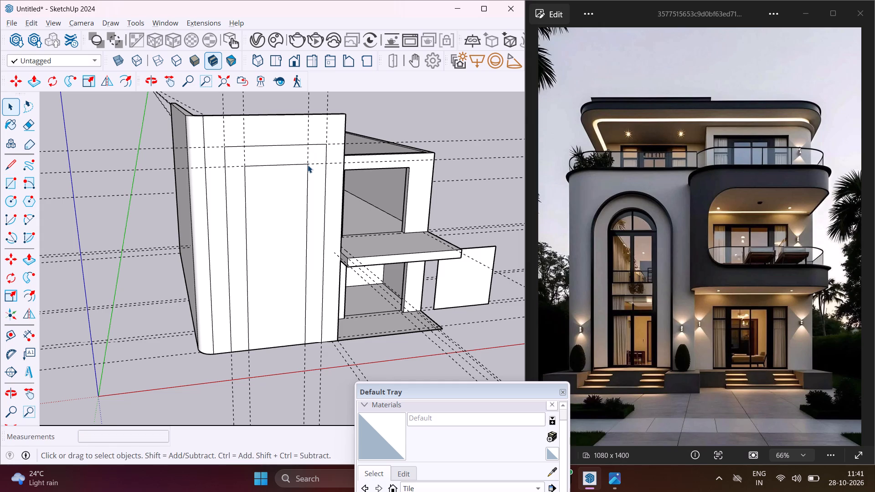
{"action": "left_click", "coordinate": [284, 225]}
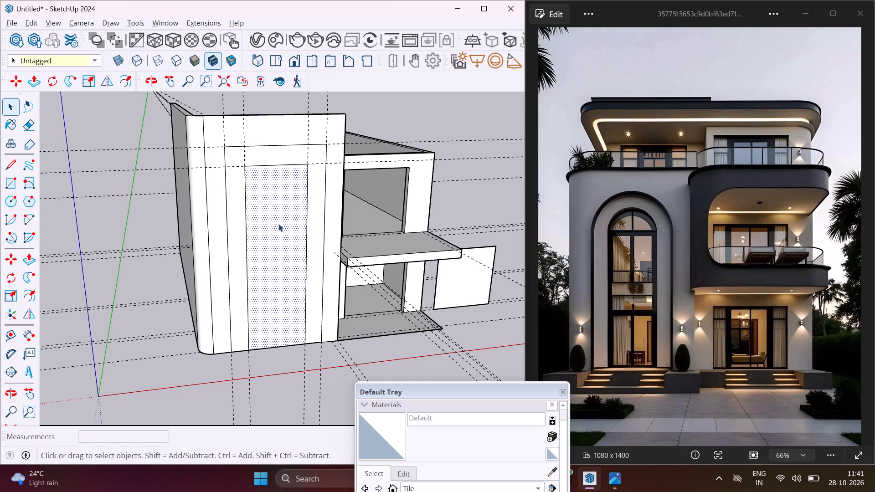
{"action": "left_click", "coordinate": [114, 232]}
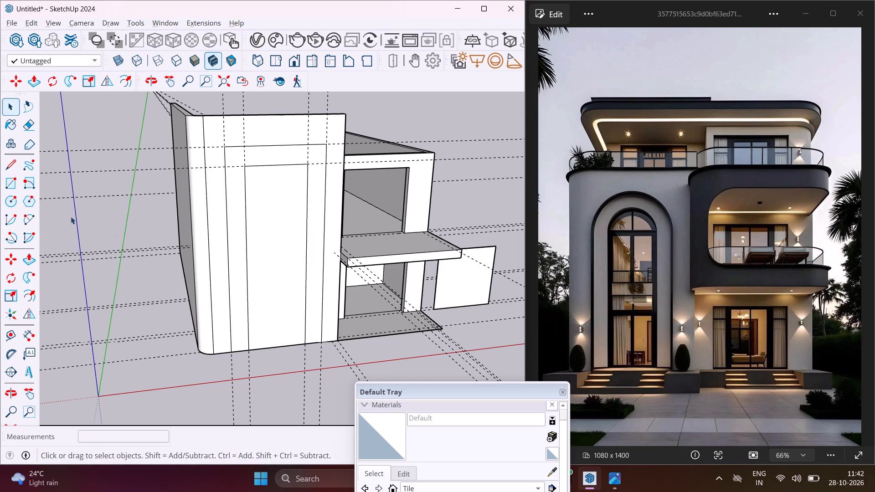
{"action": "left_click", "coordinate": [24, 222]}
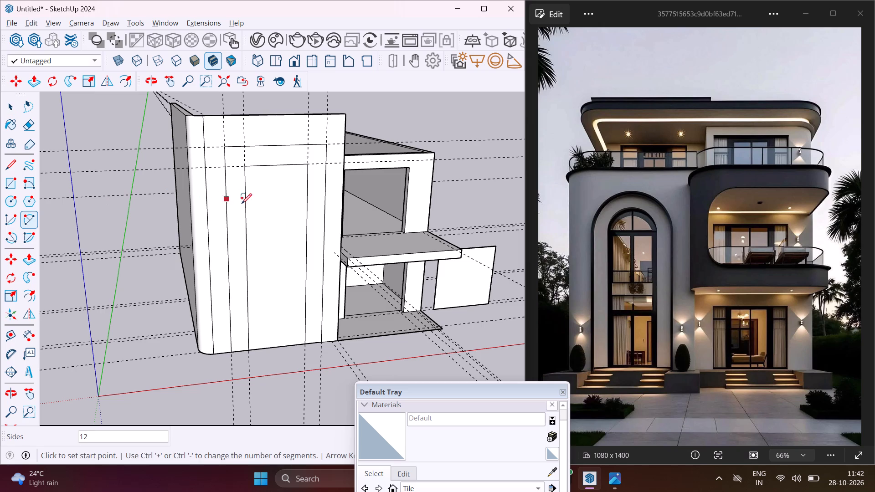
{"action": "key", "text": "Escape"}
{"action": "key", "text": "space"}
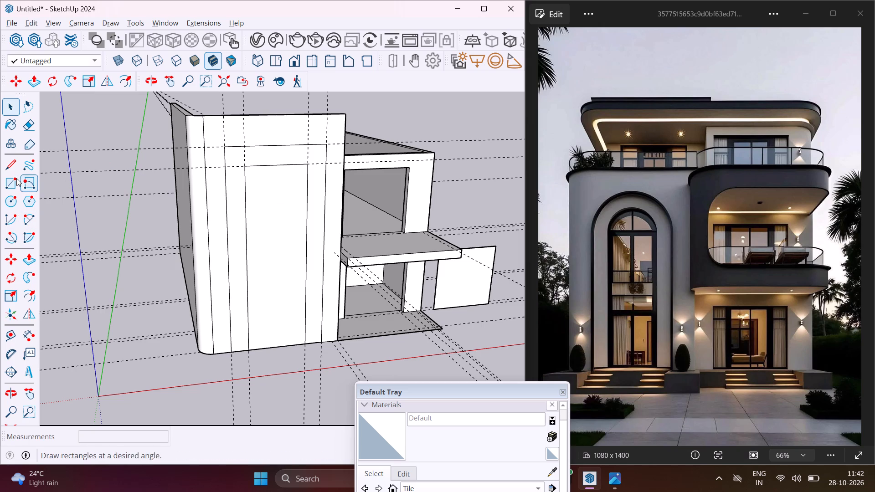
Place two horizontal guides 2' and 3' below the inner rectangle's top edge on the tall front wall.
{"action": "left_click", "coordinate": [10, 338]}
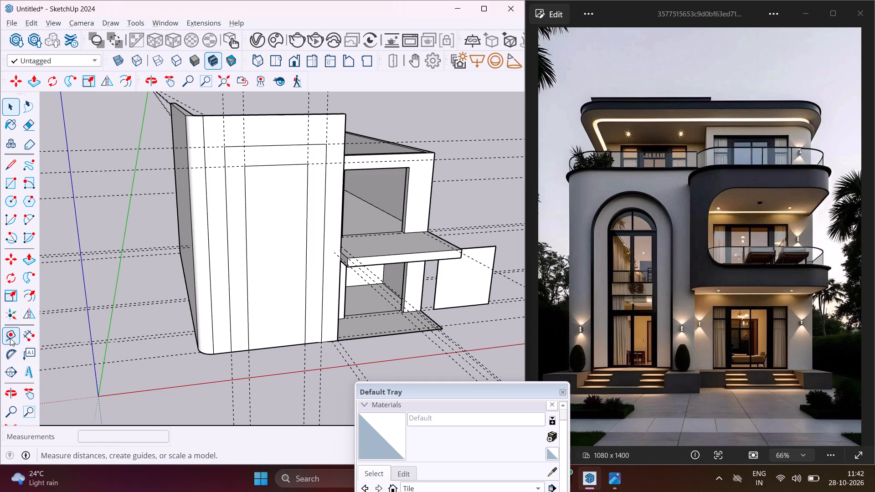
{"action": "scroll", "coordinate": [282, 145], "scroll_direction": "up", "scroll_amount": 3}
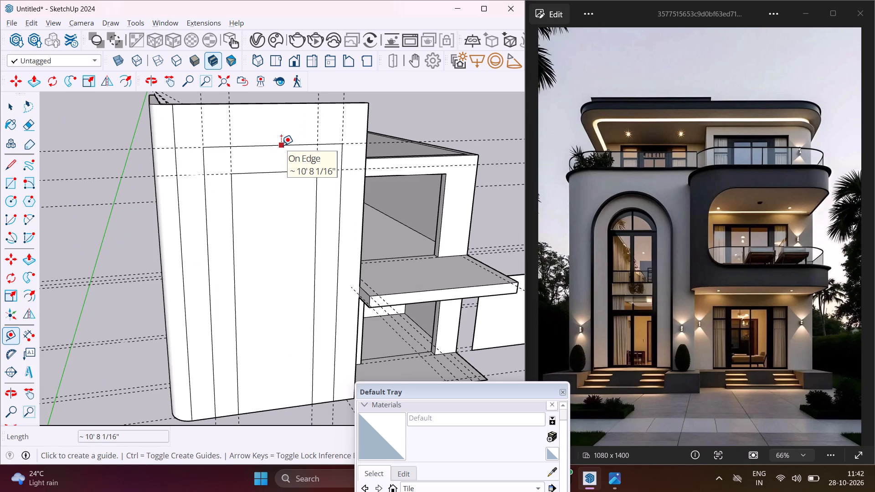
{"action": "left_click", "coordinate": [277, 170]}
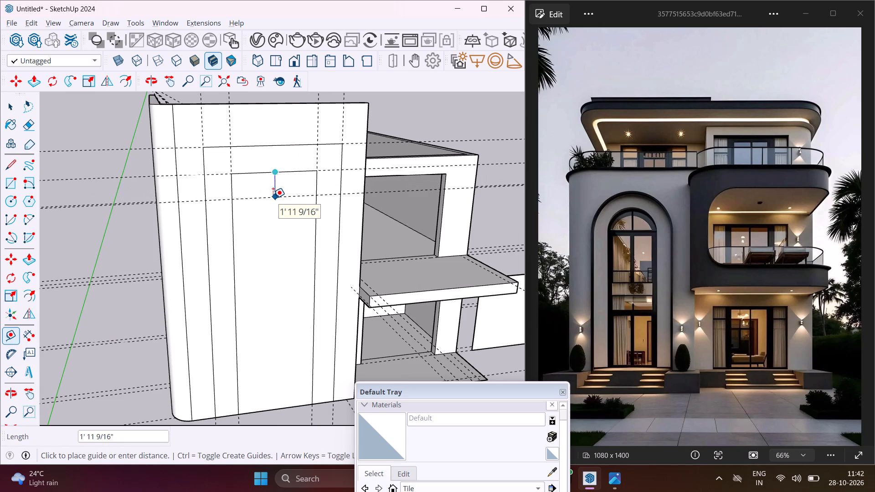
{"action": "type", "text": "2'"}
{"action": "key", "text": "Return"}
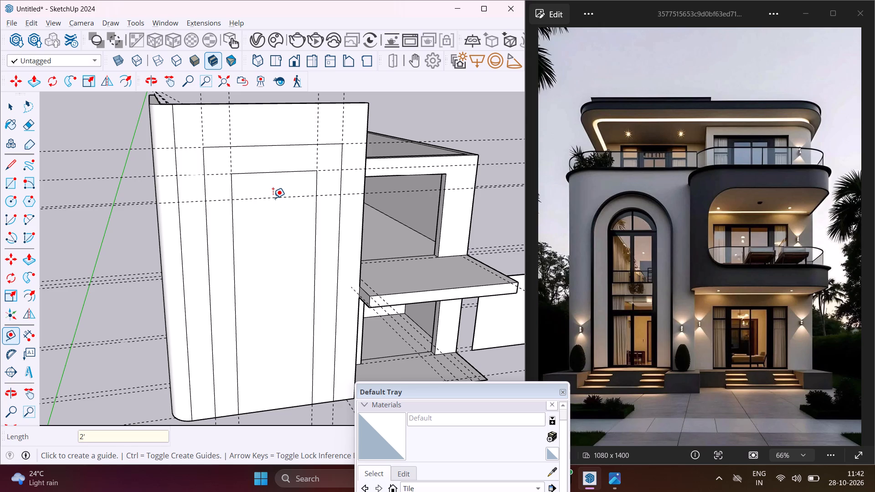
{"action": "left_click", "coordinate": [289, 172]}
{"action": "type", "text": "3'"}
{"action": "key", "text": "Return"}
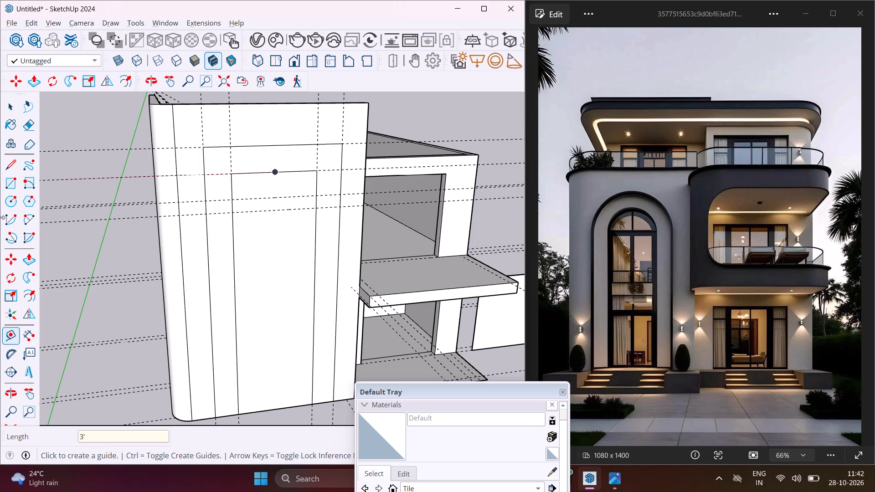
Draw two-point arcs between each rectangle's sides at the lowest of the upper guides, with a 3' bulge for the inner and 5' for the outer.
{"action": "left_click", "coordinate": [31, 220]}
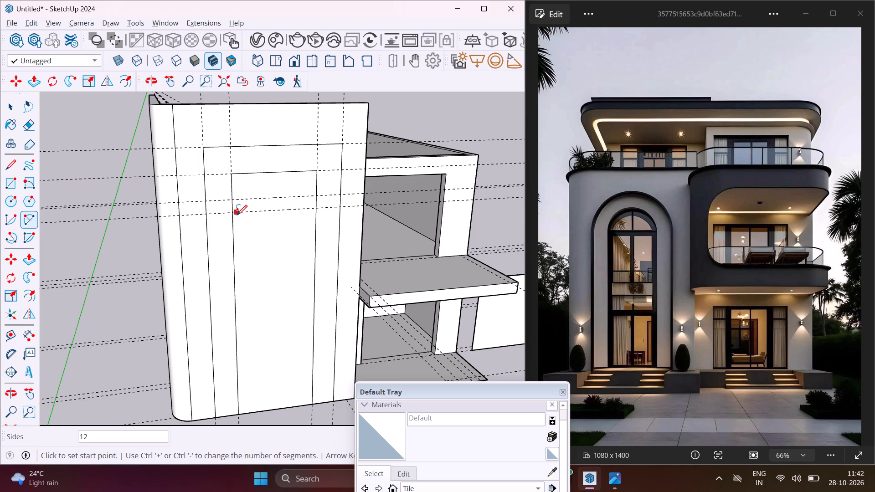
{"action": "left_click", "coordinate": [233, 212]}
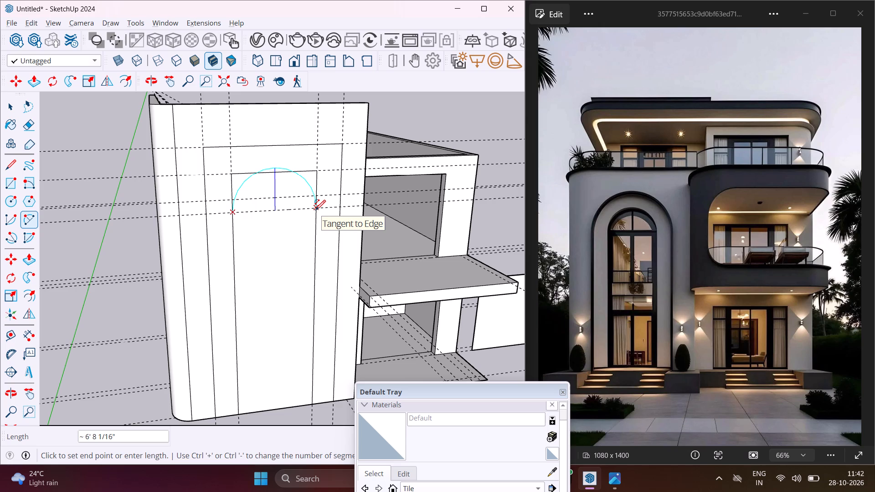
{"action": "left_click", "coordinate": [315, 210]}
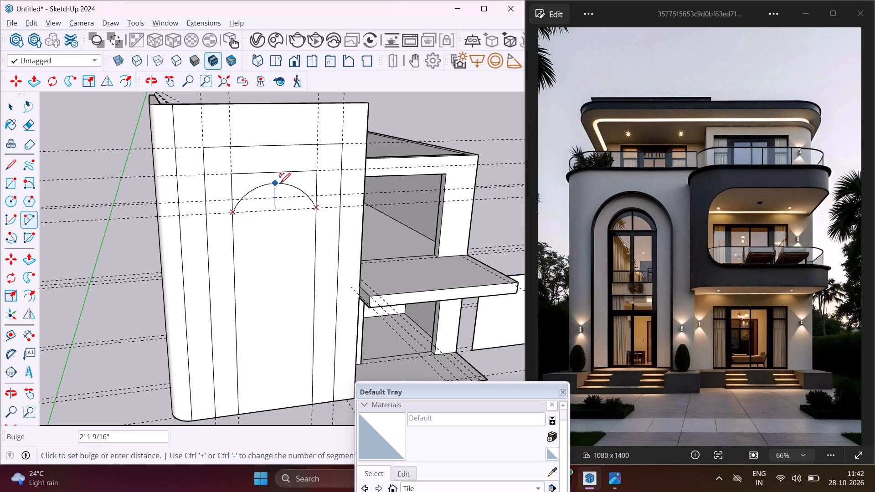
{"action": "left_click", "coordinate": [276, 174]}
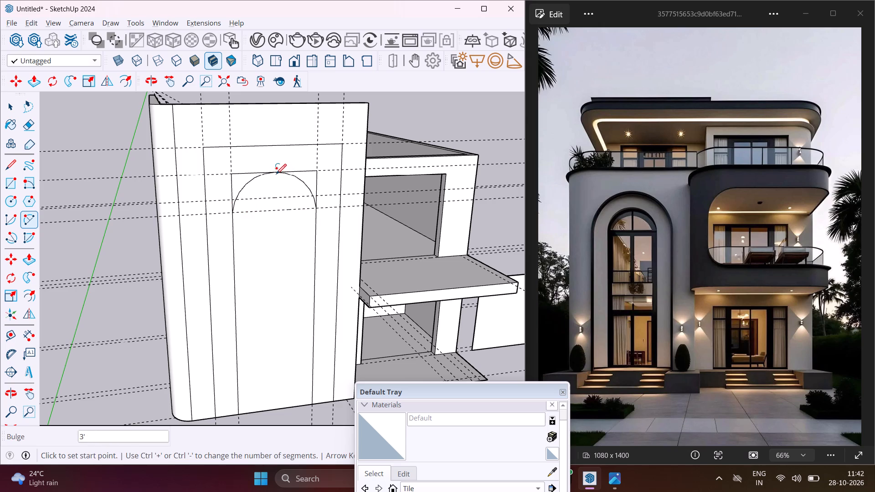
{"action": "left_click", "coordinate": [207, 214]}
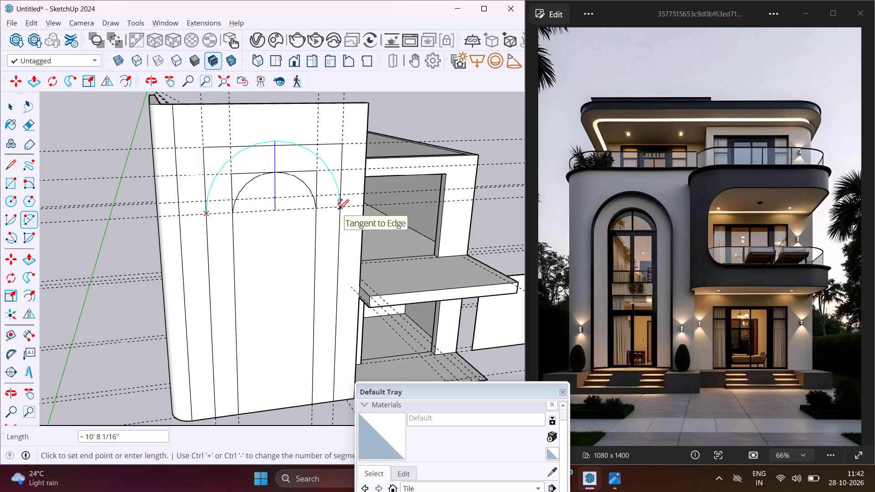
{"action": "left_click", "coordinate": [340, 208]}
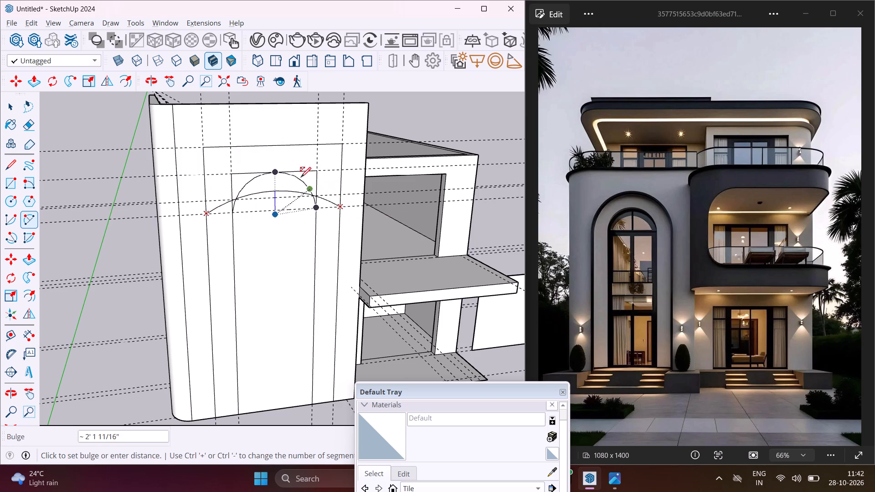
{"action": "left_click", "coordinate": [277, 145]}
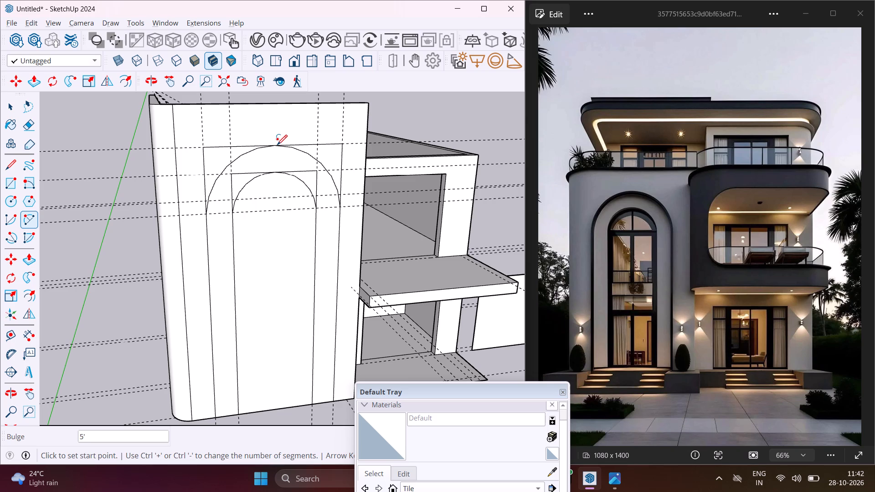
{"action": "key", "text": "Escape"}
{"action": "key", "text": "space"}
Set the left half of the outer arch to 20 segments.
{"action": "scroll", "coordinate": [245, 156], "scroll_direction": "up", "scroll_amount": 3}
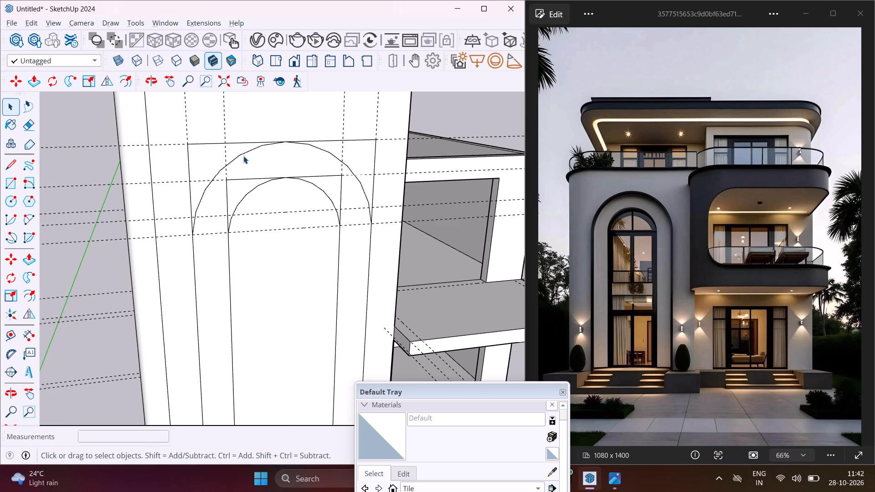
{"action": "left_click", "coordinate": [242, 154]}
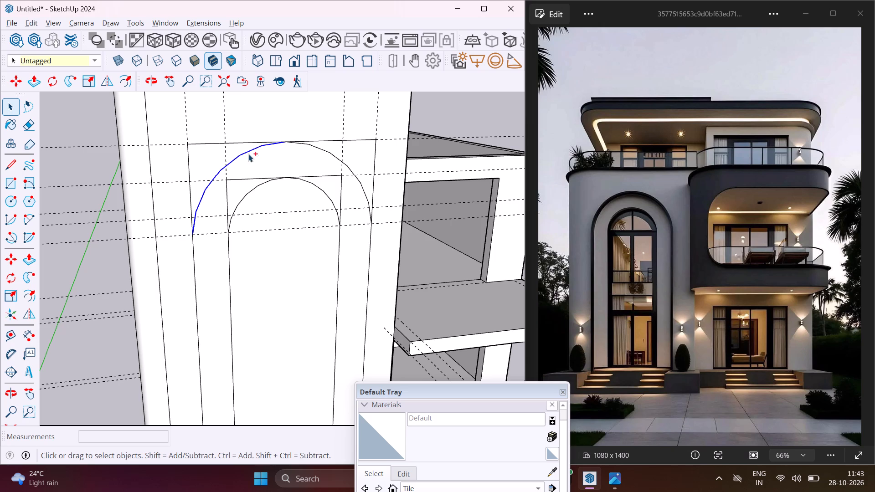
{"action": "right_click", "coordinate": [252, 148]}
{"action": "left_click", "coordinate": [261, 157]}
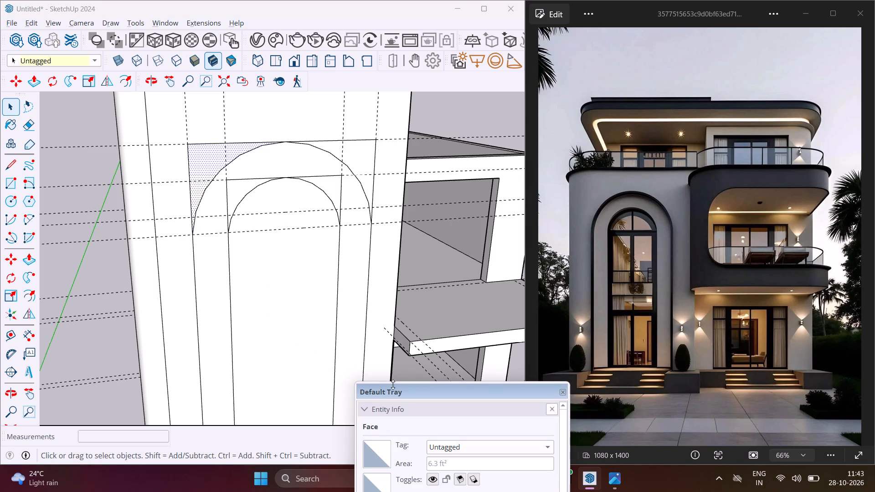
{"action": "scroll", "coordinate": [439, 458], "scroll_direction": "down", "scroll_amount": 4}
{"action": "scroll", "coordinate": [409, 444], "scroll_direction": "up", "scroll_amount": 4}
{"action": "left_click", "coordinate": [223, 169]}
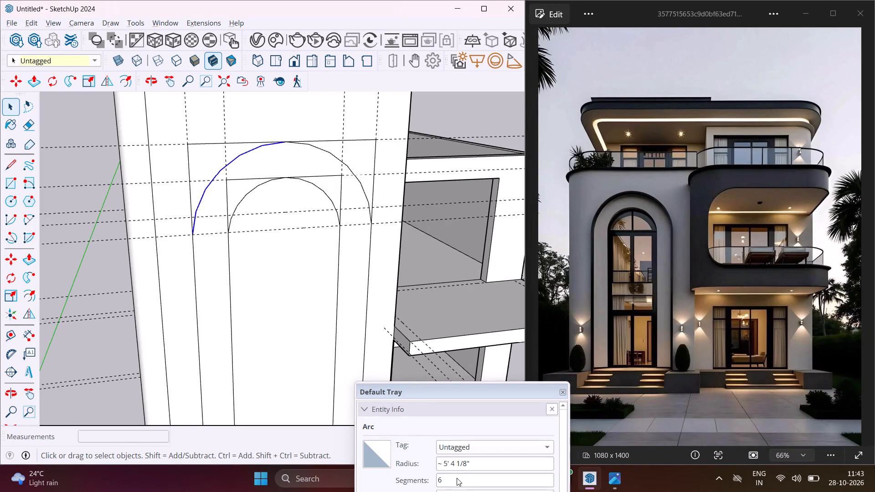
{"action": "left_click", "coordinate": [457, 478]}
{"action": "key", "text": "BackSpace"}
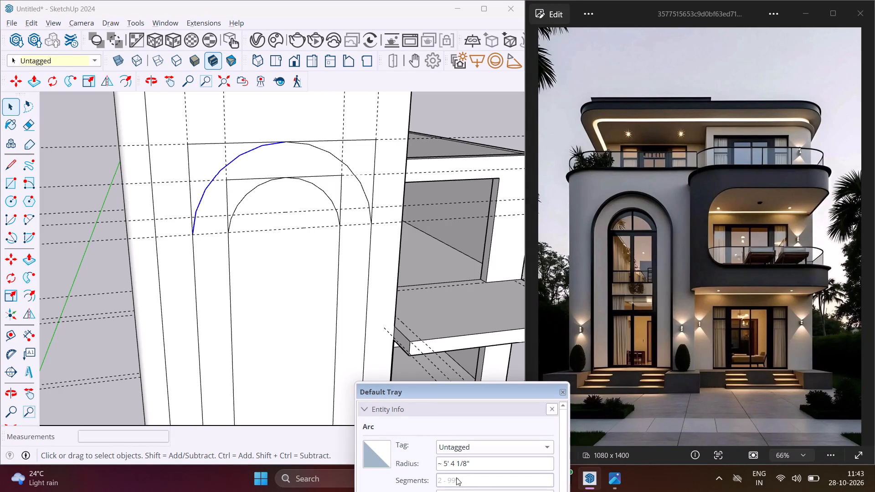
{"action": "type", "text": "20"}
{"action": "key", "text": "Return"}
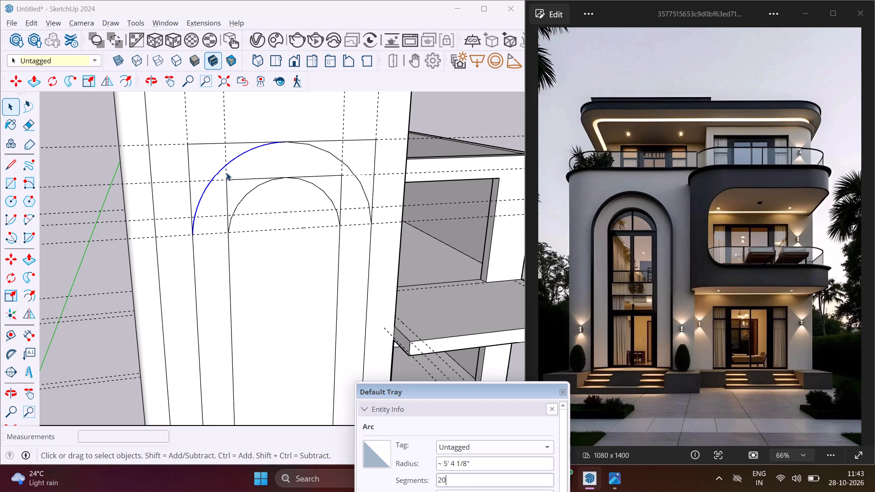
Set the right half of the outer arch to 20 segments.
{"action": "scroll", "coordinate": [224, 165], "scroll_direction": "up", "scroll_amount": 7}
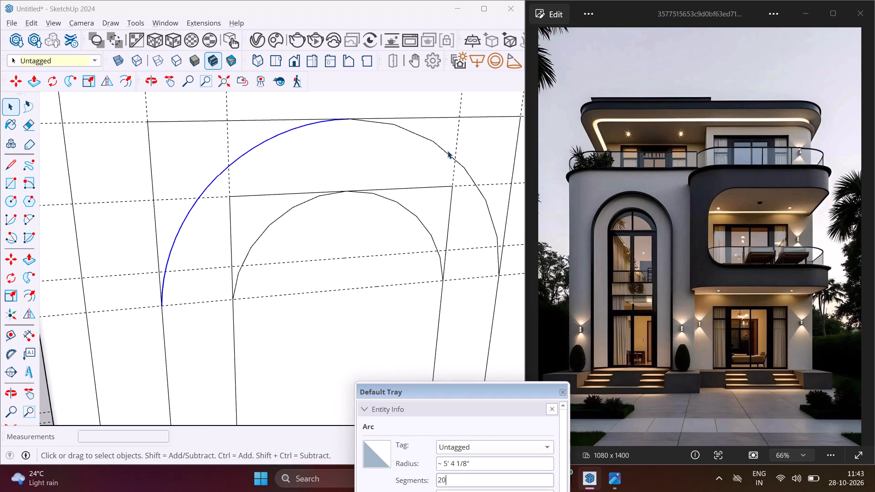
{"action": "left_click", "coordinate": [448, 154]}
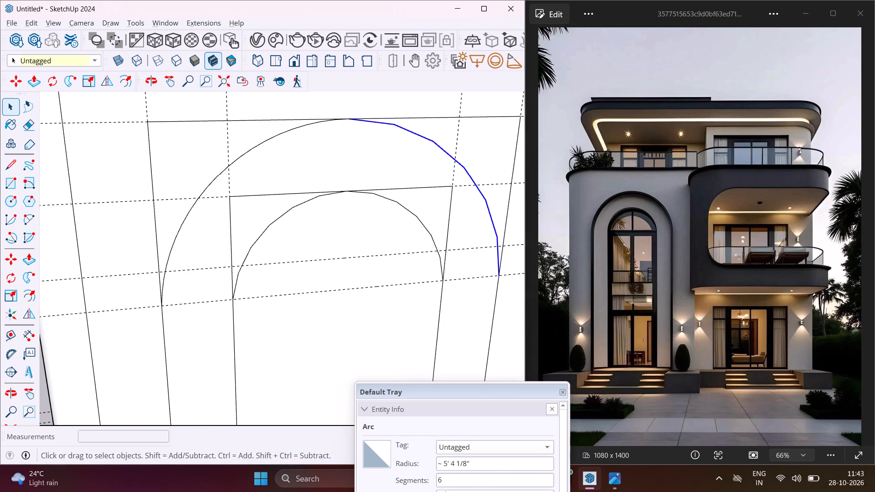
{"action": "left_click", "coordinate": [452, 477]}
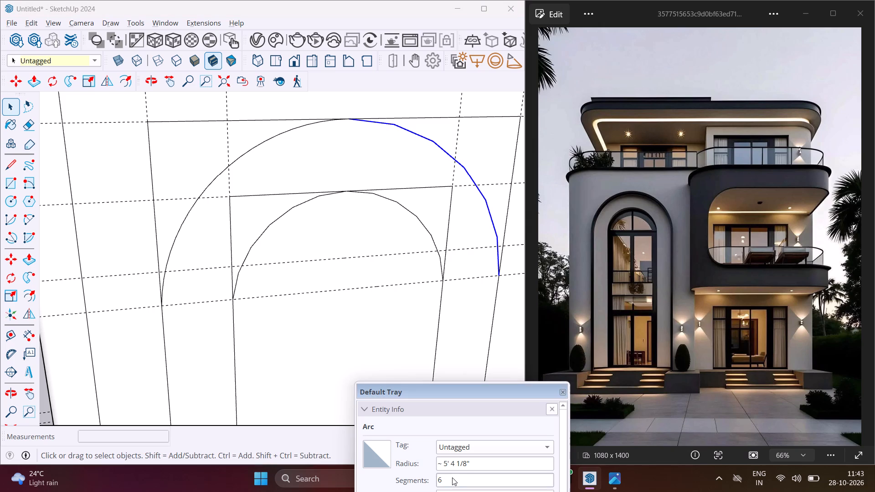
{"action": "key", "text": "BackSpace"}
{"action": "type", "text": "20"}
{"action": "key", "text": "Return"}
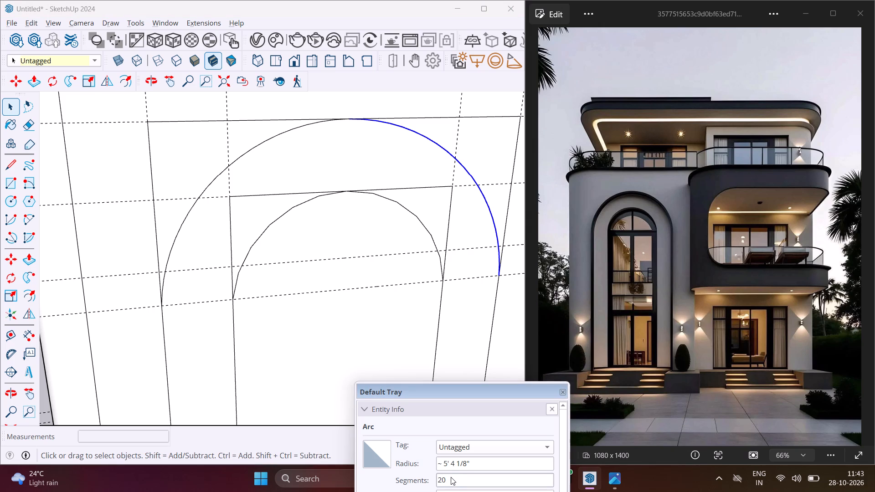
Set the left half of the inner arch to 20 segments.
{"action": "left_click", "coordinate": [271, 226]}
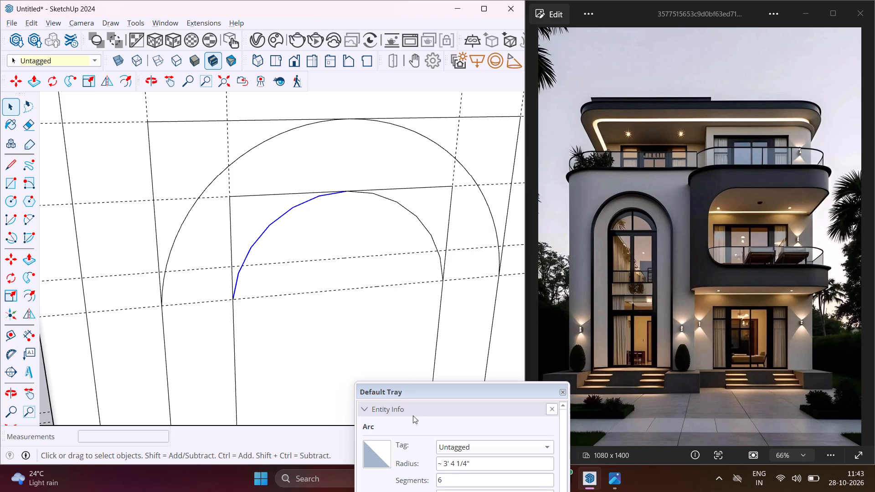
{"action": "left_click", "coordinate": [445, 483]}
{"action": "key", "text": "BackSpace"}
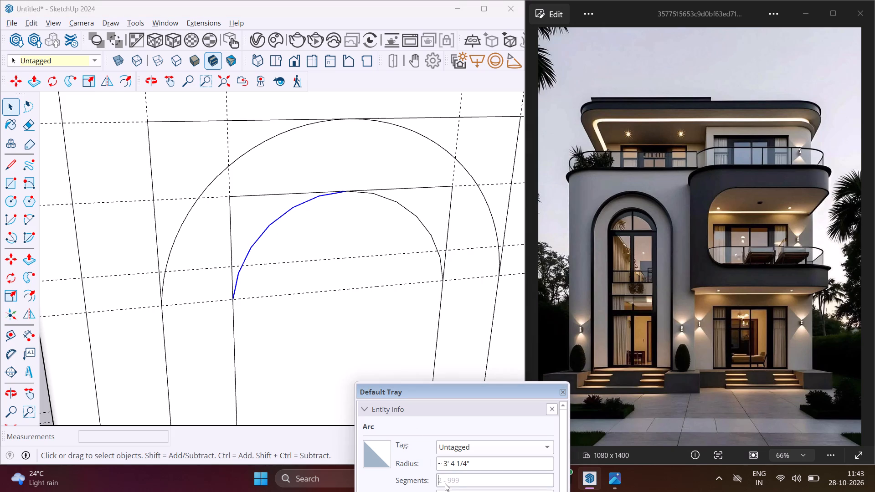
{"action": "type", "text": "20"}
{"action": "key", "text": "Return"}
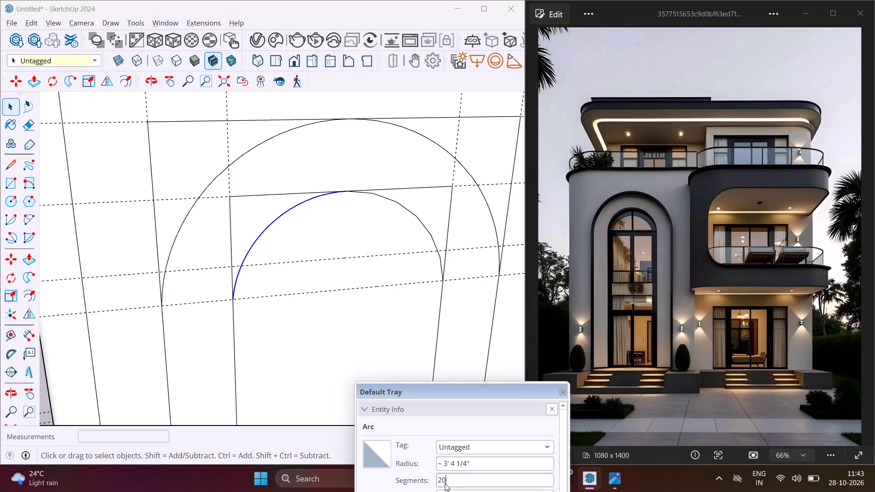
Set the right half of the inner arch to 20 segments.
{"action": "left_click", "coordinate": [436, 249]}
{"action": "type", "text": "20"}
{"action": "key", "text": "Return"}
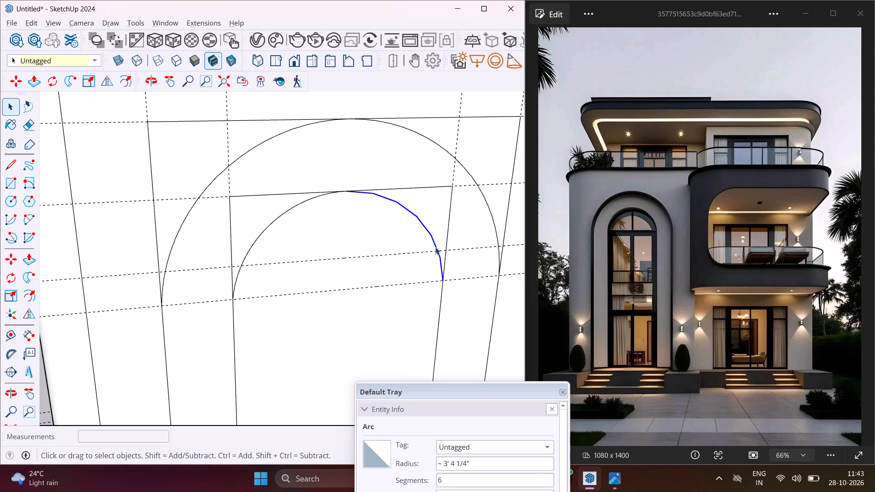
{"action": "left_click", "coordinate": [446, 479]}
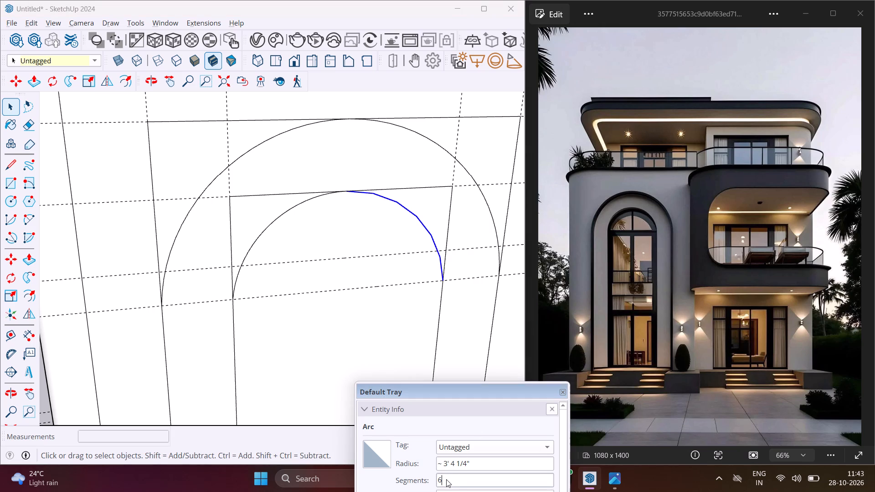
{"action": "key", "text": "BackSpace"}
{"action": "type", "text": "20"}
{"action": "key", "text": "Return"}
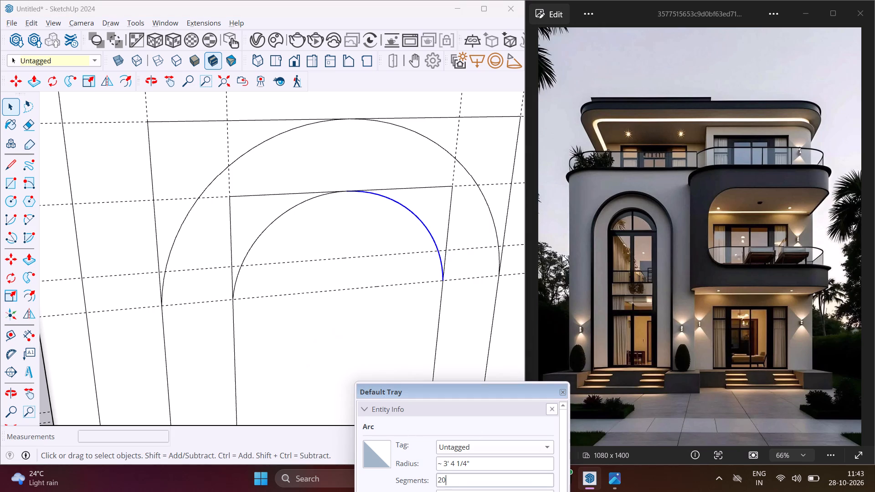
Draw a line about 10' 8" long just above the tall front wall's base, between the outer opening's two side edges.
{"action": "scroll", "coordinate": [234, 224], "scroll_direction": "down", "scroll_amount": 5}
{"action": "left_click", "coordinate": [272, 295]}
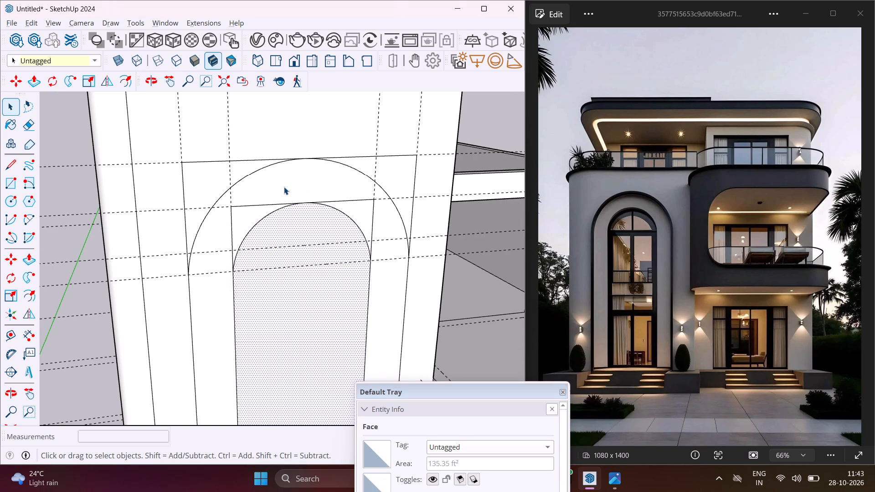
{"action": "scroll", "coordinate": [270, 166], "scroll_direction": "down", "scroll_amount": 11}
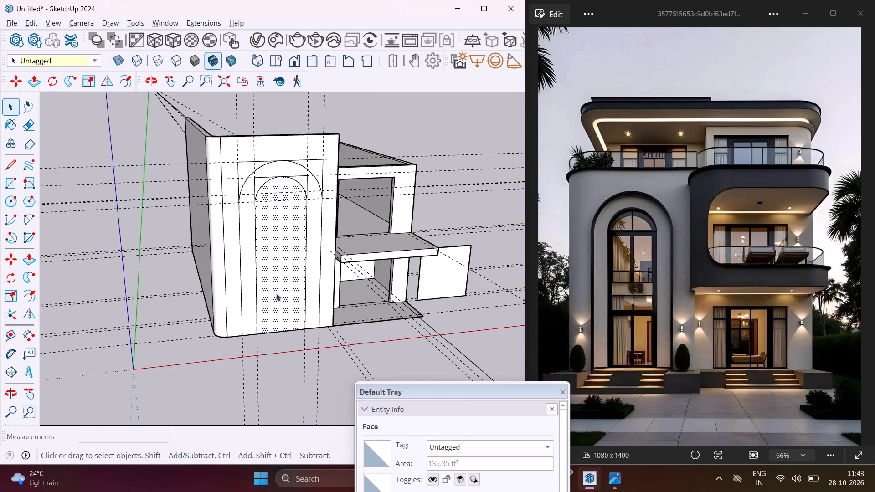
{"action": "scroll", "coordinate": [271, 331], "scroll_direction": "up", "scroll_amount": 9}
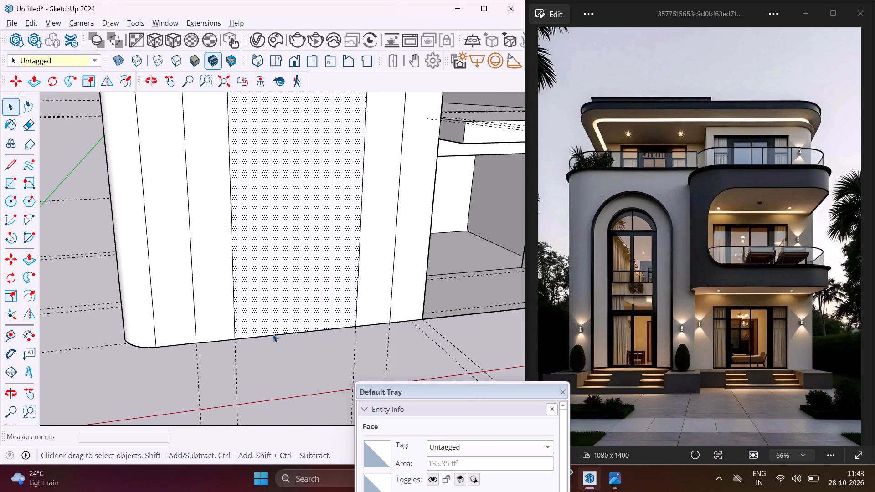
{"action": "scroll", "coordinate": [273, 334], "scroll_direction": "up", "scroll_amount": 2}
{"action": "middle_click_drag", "start_coordinate": [273, 334], "coordinate": [411, 290]}
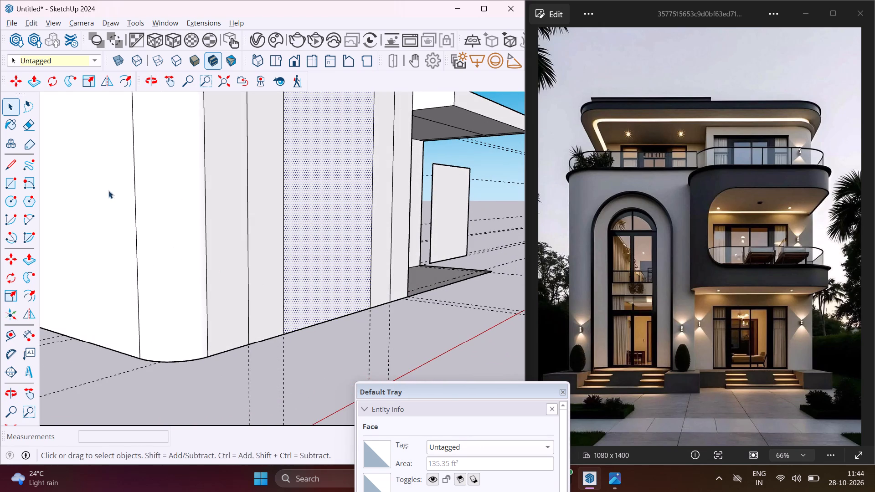
{"action": "left_click", "coordinate": [15, 161]}
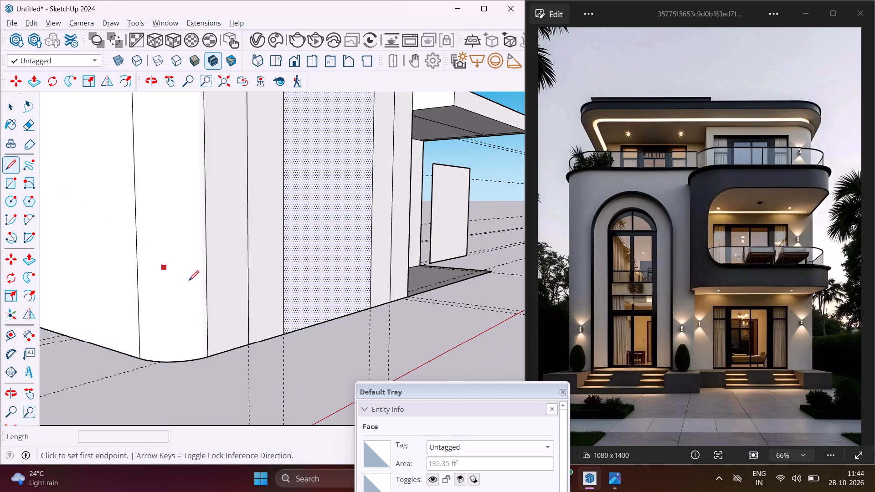
{"action": "scroll", "coordinate": [238, 333], "scroll_direction": "up", "scroll_amount": 7}
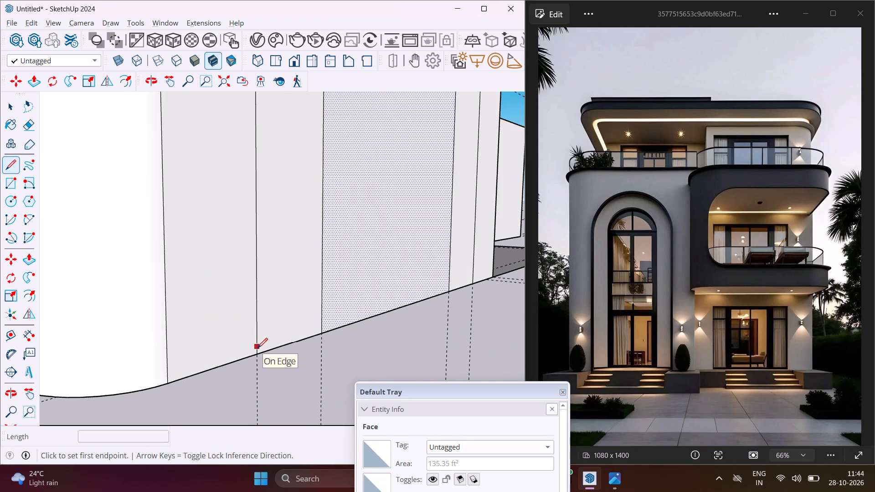
{"action": "left_click", "coordinate": [255, 346]}
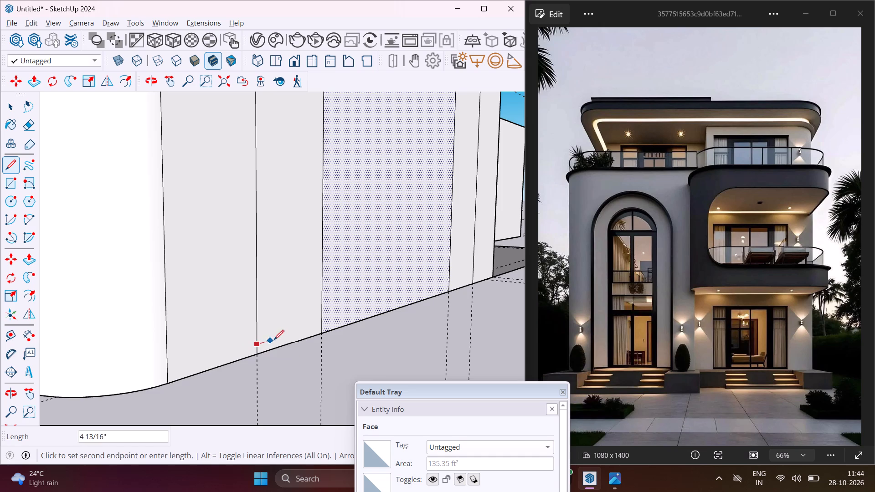
{"action": "left_click", "coordinate": [474, 276]}
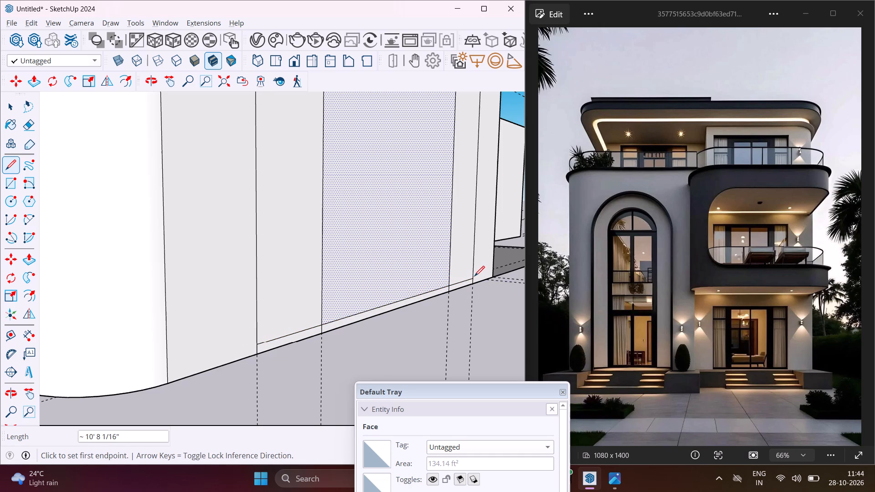
{"action": "key", "text": "Escape"}
{"action": "key", "text": "space"}
Erase the inner rectangle's leftover corner edges outside the inner arch, together with the guides running along them.
{"action": "middle_click_drag", "start_coordinate": [360, 281], "coordinate": [360, 281]}
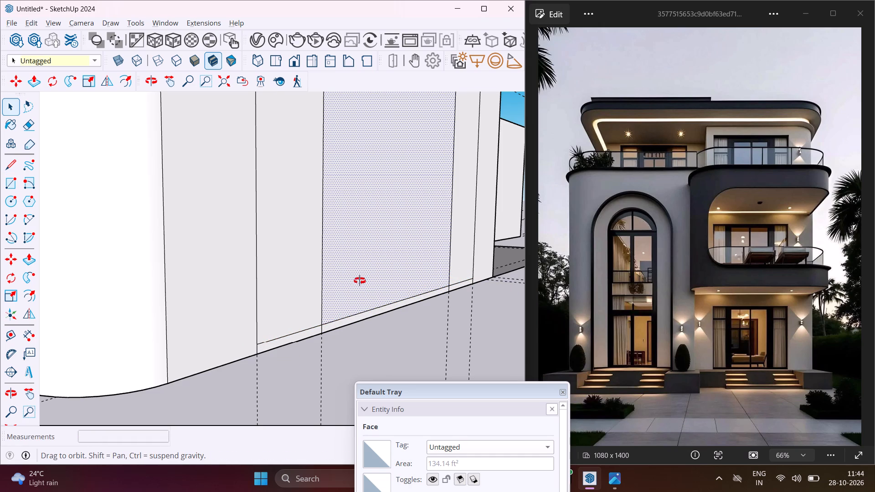
{"action": "middle_click_drag", "start_coordinate": [360, 281], "coordinate": [258, 328]}
{"action": "scroll", "coordinate": [227, 323], "scroll_direction": "down", "scroll_amount": 7}
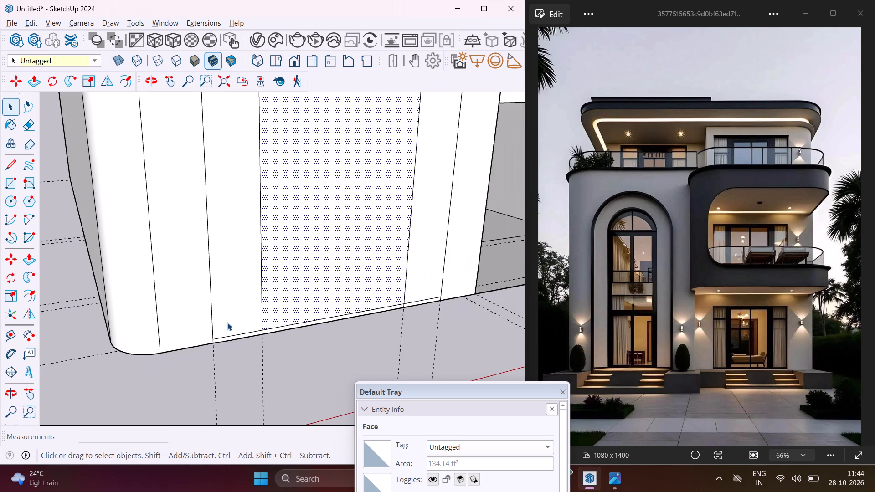
{"action": "middle_click_drag", "start_coordinate": [256, 300], "coordinate": [194, 344]}
{"action": "scroll", "coordinate": [195, 327], "scroll_direction": "down", "scroll_amount": 8}
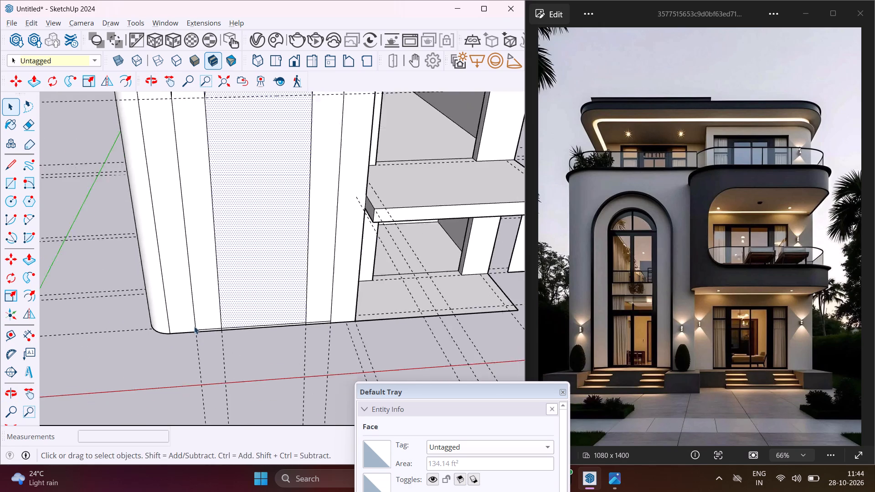
{"action": "scroll", "coordinate": [194, 326], "scroll_direction": "down", "scroll_amount": 4}
{"action": "scroll", "coordinate": [194, 159], "scroll_direction": "up", "scroll_amount": 10}
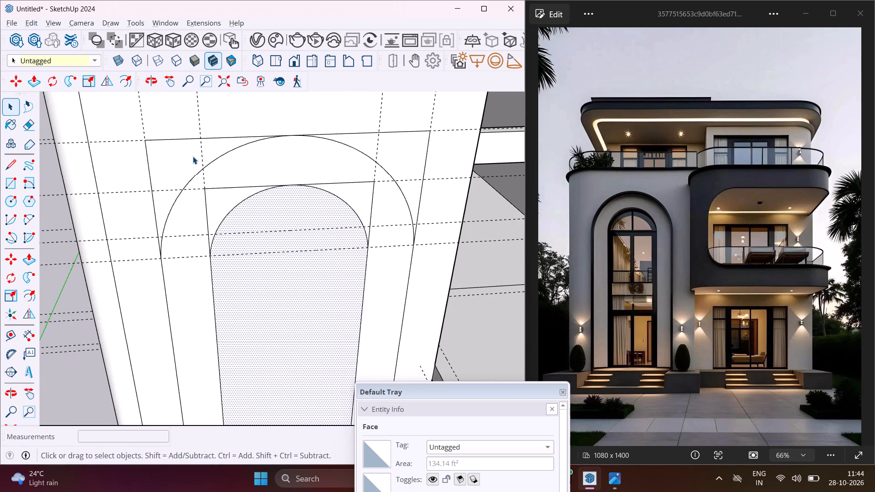
{"action": "key", "text": "e"}
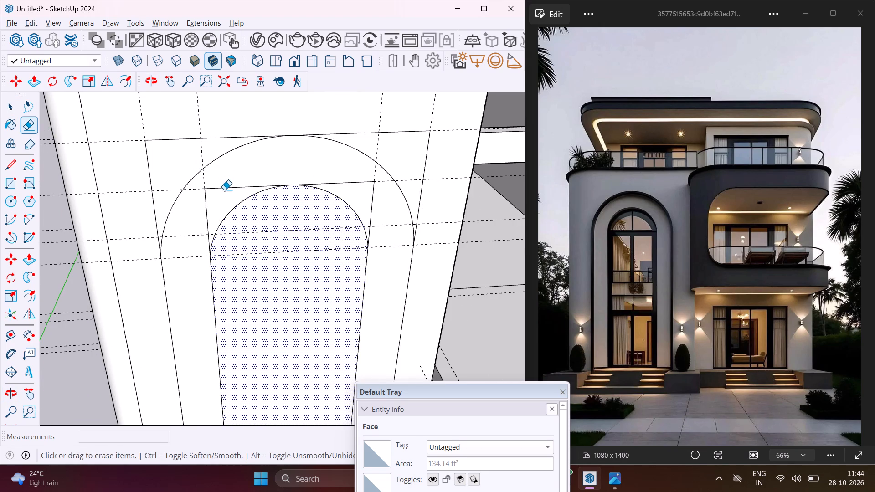
{"action": "left_click", "coordinate": [224, 190]}
{"action": "left_click", "coordinate": [203, 212]}
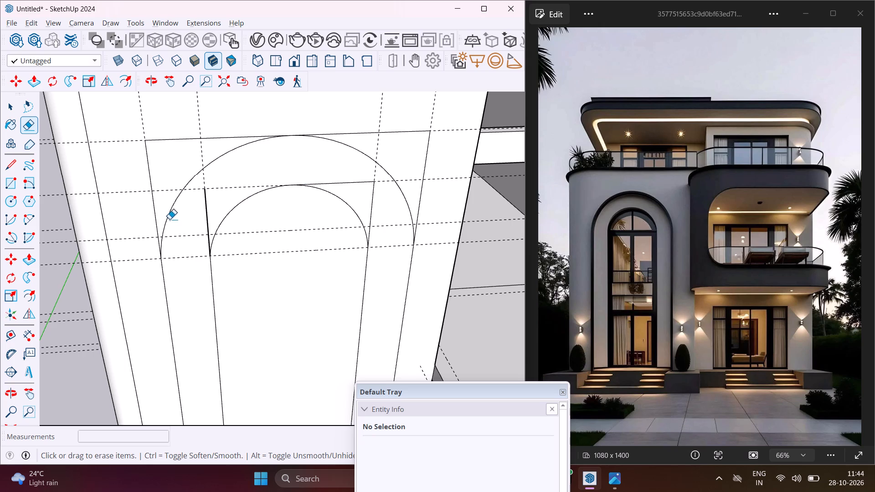
{"action": "left_click_drag", "start_coordinate": [188, 224], "coordinate": [224, 191]}
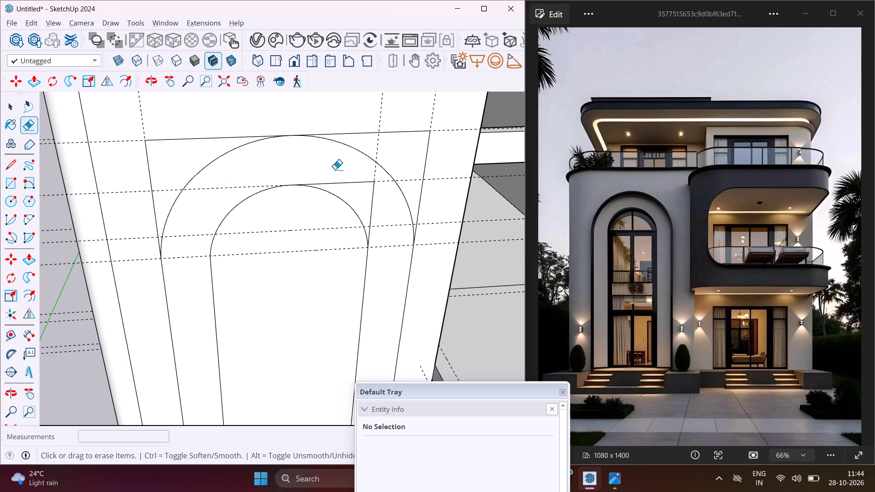
{"action": "left_click_drag", "start_coordinate": [338, 175], "coordinate": [374, 200]}
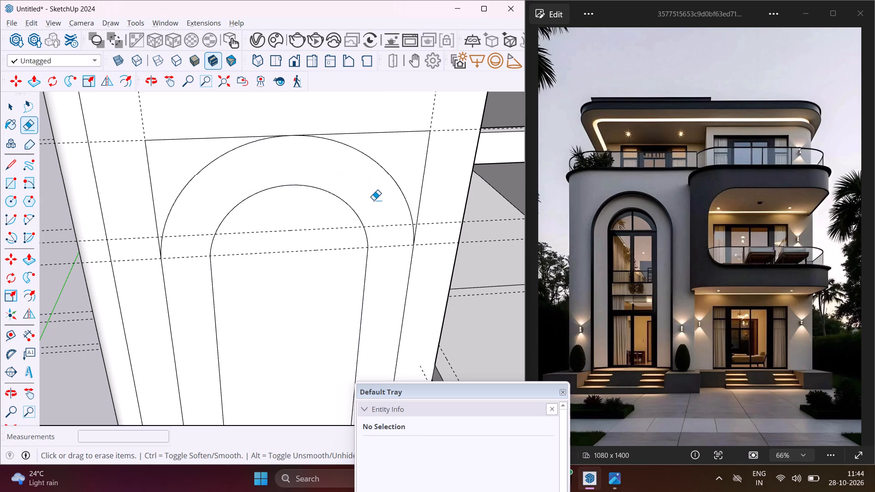
{"action": "key", "text": "Escape"}
{"action": "key", "text": "space"}
Erase the outer rectangle's leftover corner edges outside the outer arch, together with the guides running along them.
{"action": "scroll", "coordinate": [319, 205], "scroll_direction": "down", "scroll_amount": 2}
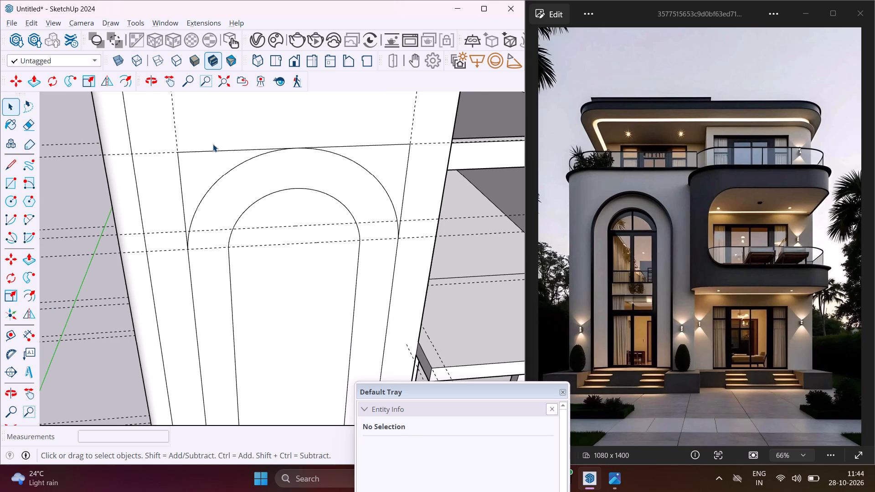
{"action": "key", "text": "e"}
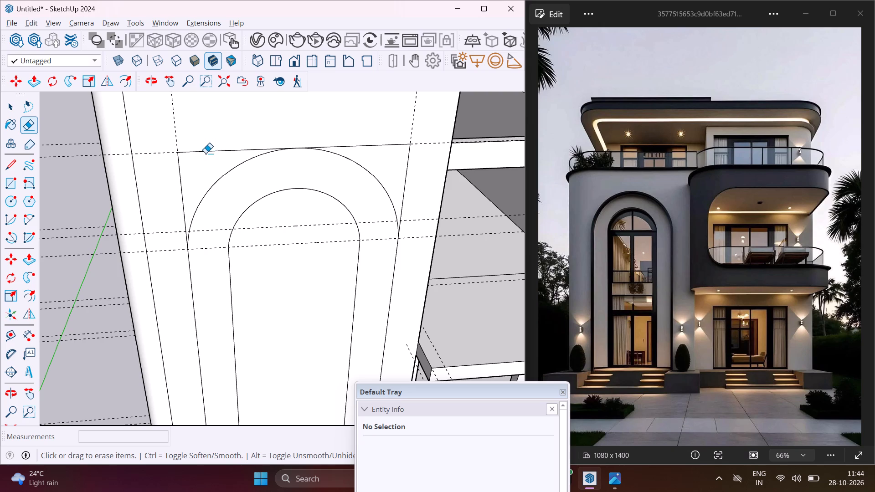
{"action": "left_click_drag", "start_coordinate": [202, 142], "coordinate": [170, 191]}
{"action": "left_click_drag", "start_coordinate": [391, 120], "coordinate": [396, 133]}
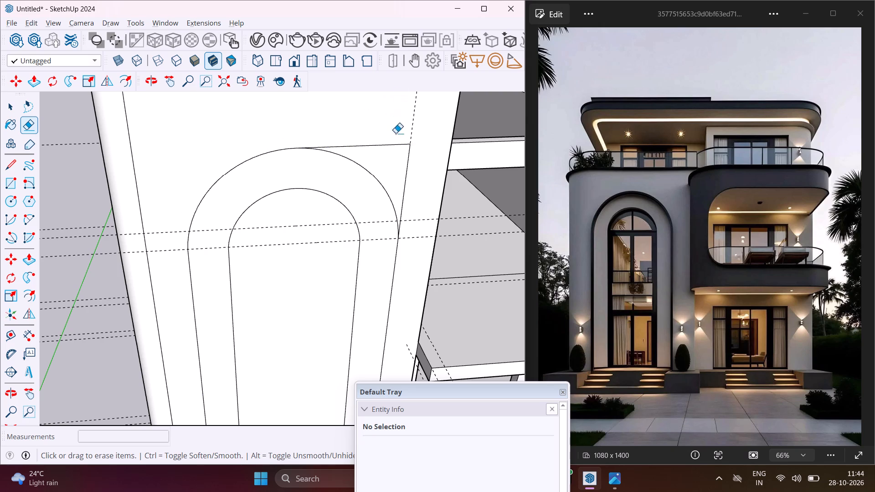
{"action": "left_click_drag", "start_coordinate": [396, 133], "coordinate": [415, 167]}
{"action": "key", "text": "Escape"}
{"action": "key", "text": "space"}
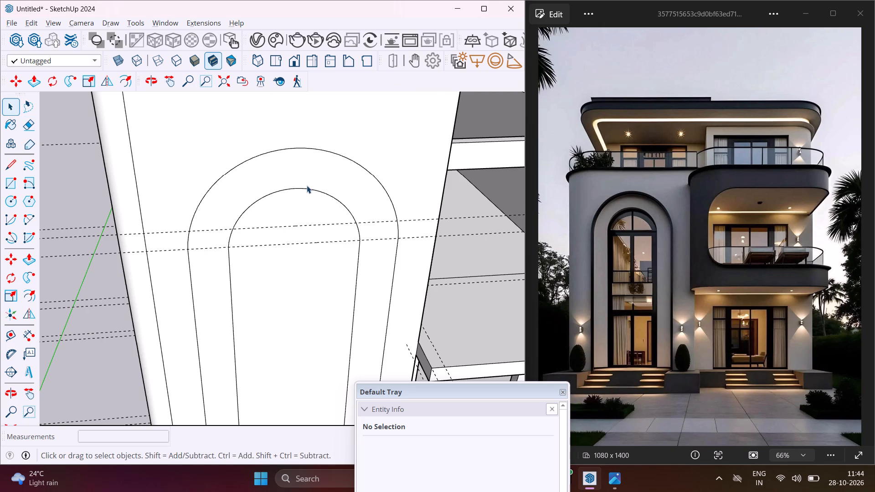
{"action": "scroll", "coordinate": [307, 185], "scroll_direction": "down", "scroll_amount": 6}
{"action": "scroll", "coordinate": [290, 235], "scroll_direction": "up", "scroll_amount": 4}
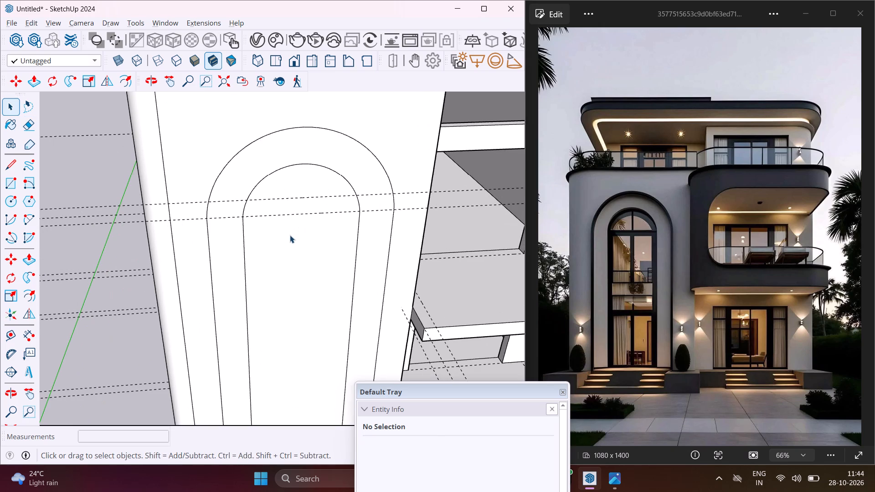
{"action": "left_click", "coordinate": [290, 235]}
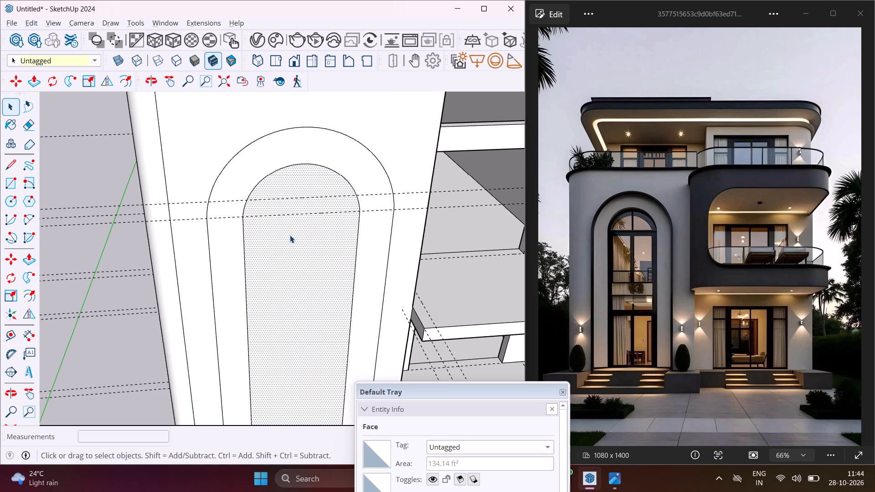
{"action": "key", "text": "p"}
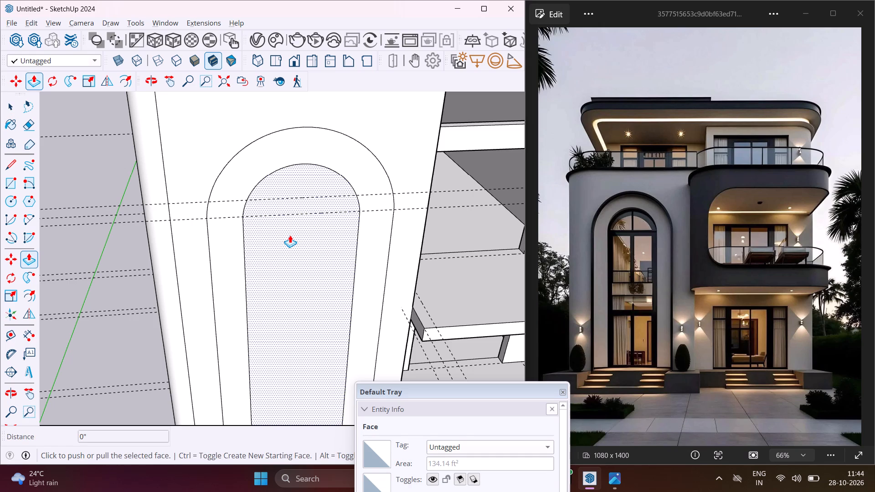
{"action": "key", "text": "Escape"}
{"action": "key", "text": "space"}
Copy the inner arched face about 15' 2" along the red axis, clear of the house beside the wall's rounded corner.
{"action": "left_click", "coordinate": [290, 235]}
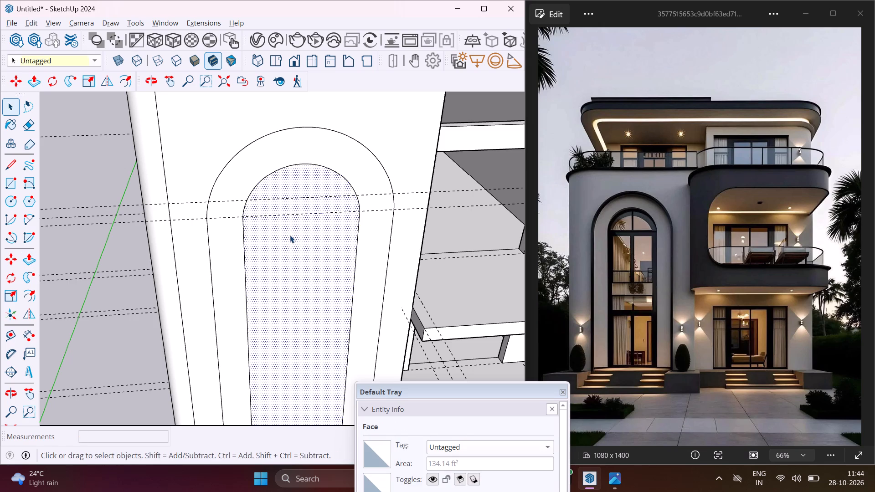
{"action": "key", "text": "m"}
{"action": "left_click", "coordinate": [290, 235]}
{"action": "scroll", "coordinate": [265, 241], "scroll_direction": "down", "scroll_amount": 4}
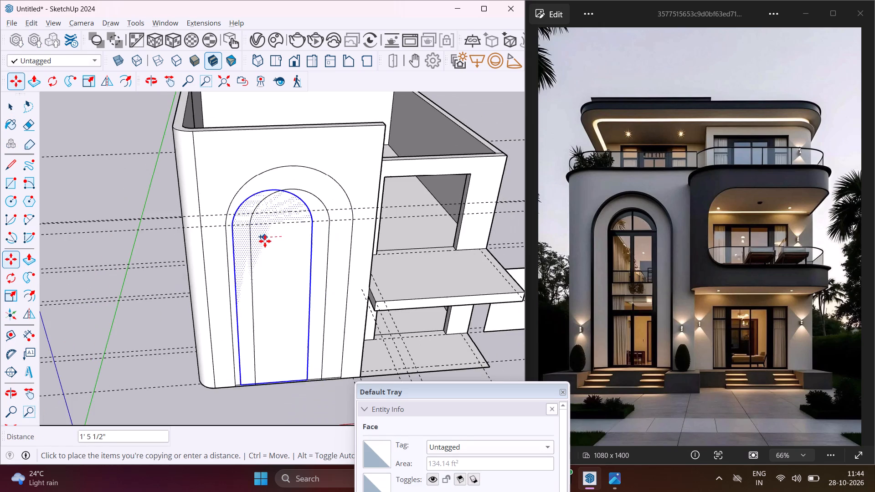
{"action": "scroll", "coordinate": [262, 241], "scroll_direction": "down", "scroll_amount": 3}
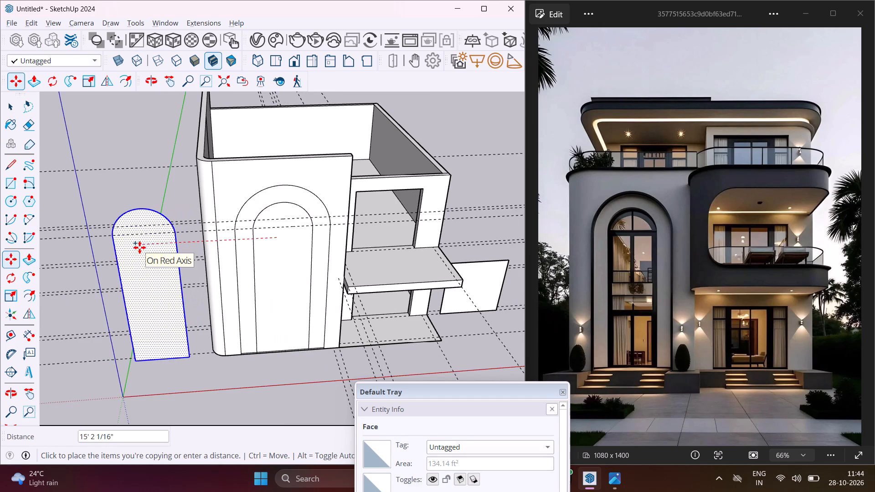
{"action": "left_click", "coordinate": [139, 247]}
{"action": "key", "text": "Escape"}
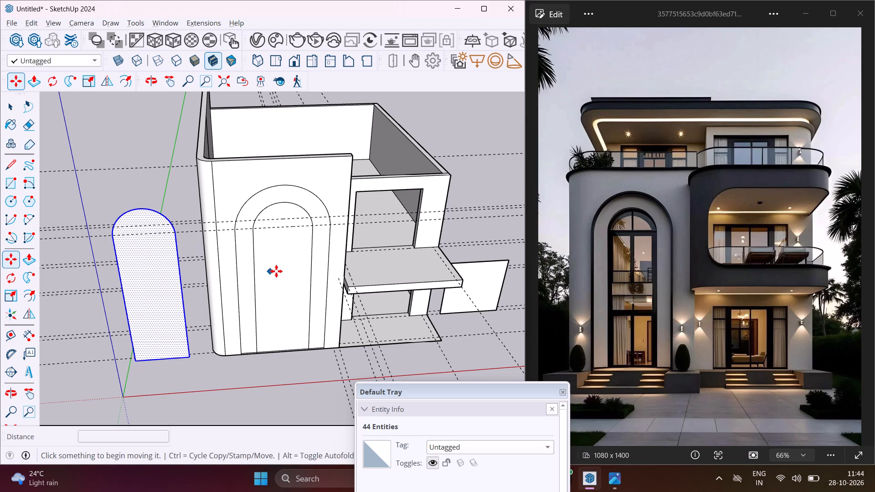
{"action": "key", "text": "space"}
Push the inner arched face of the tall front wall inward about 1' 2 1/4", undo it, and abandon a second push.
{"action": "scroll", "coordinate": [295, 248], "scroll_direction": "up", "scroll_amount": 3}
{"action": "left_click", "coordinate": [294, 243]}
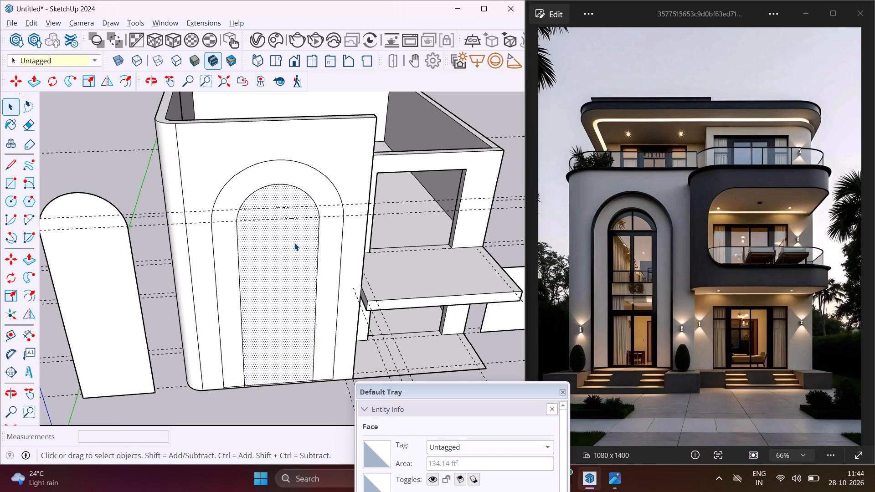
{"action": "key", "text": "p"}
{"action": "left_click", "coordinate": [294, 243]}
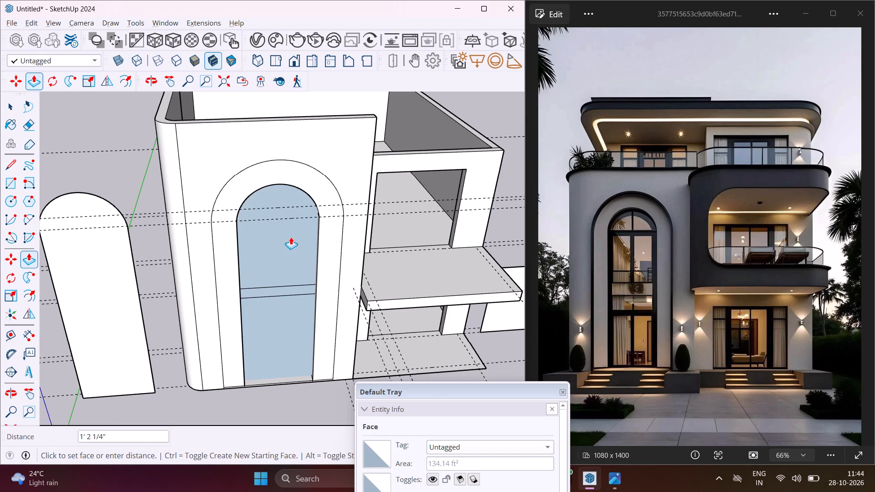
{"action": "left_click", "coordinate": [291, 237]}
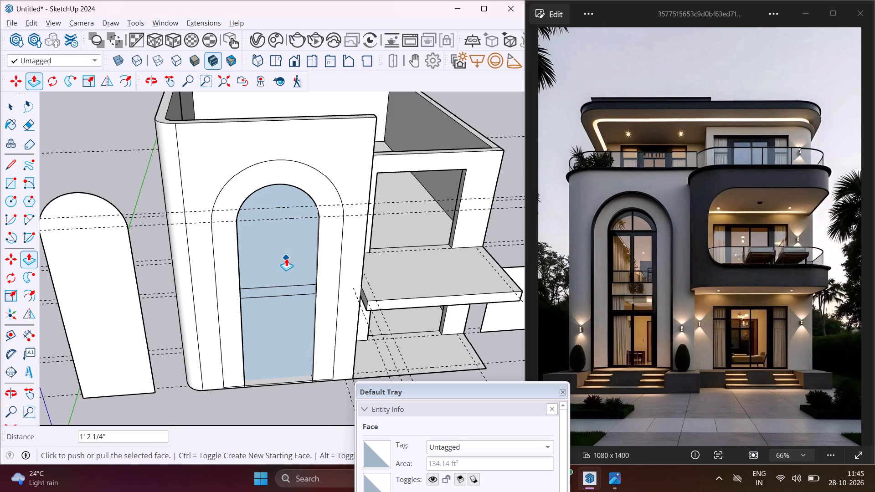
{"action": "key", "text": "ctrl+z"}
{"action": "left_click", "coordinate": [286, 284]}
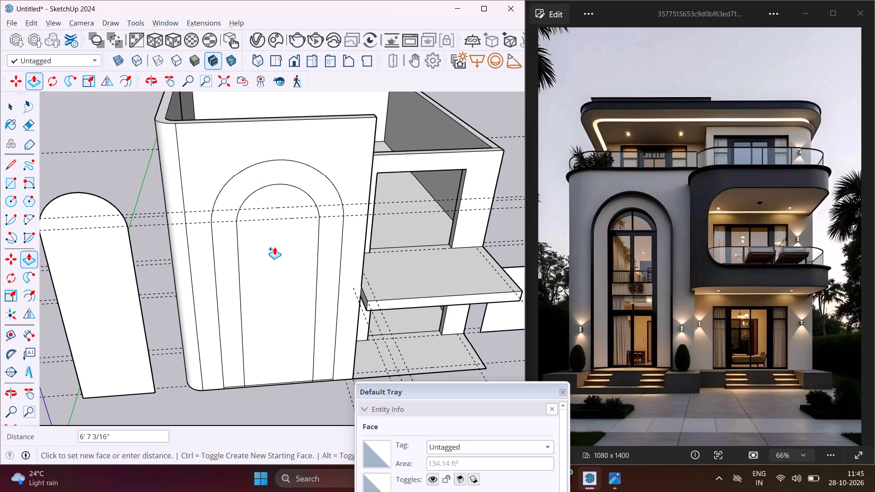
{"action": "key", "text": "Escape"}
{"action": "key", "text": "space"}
Push the inner arched face 9" through the tall front wall's thickness.
{"action": "left_click", "coordinate": [275, 254]}
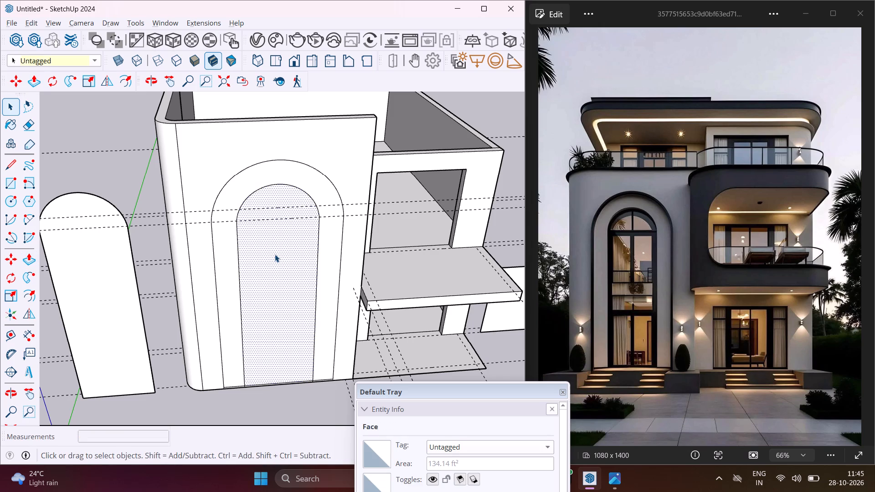
{"action": "key", "text": "p"}
{"action": "left_click", "coordinate": [275, 254]}
{"action": "middle_click_drag", "start_coordinate": [274, 171], "coordinate": [281, 184]}
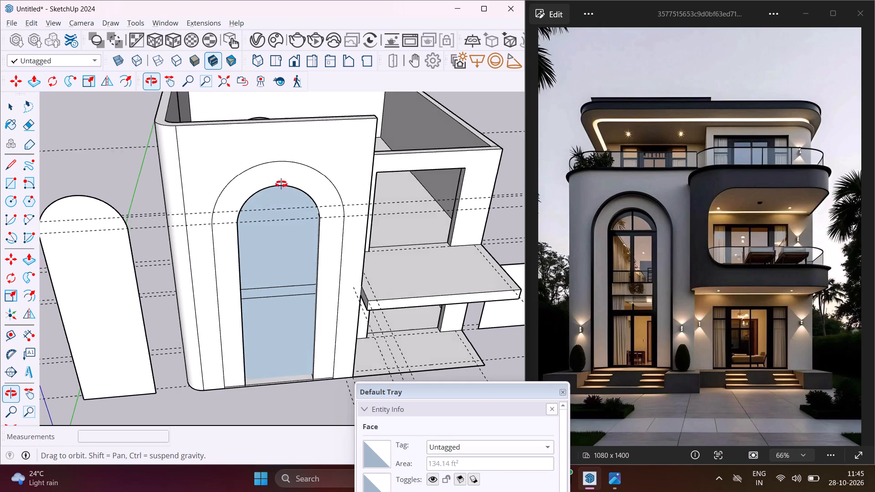
{"action": "middle_click_drag", "start_coordinate": [281, 184], "coordinate": [318, 280]}
{"action": "left_click", "coordinate": [283, 192]}
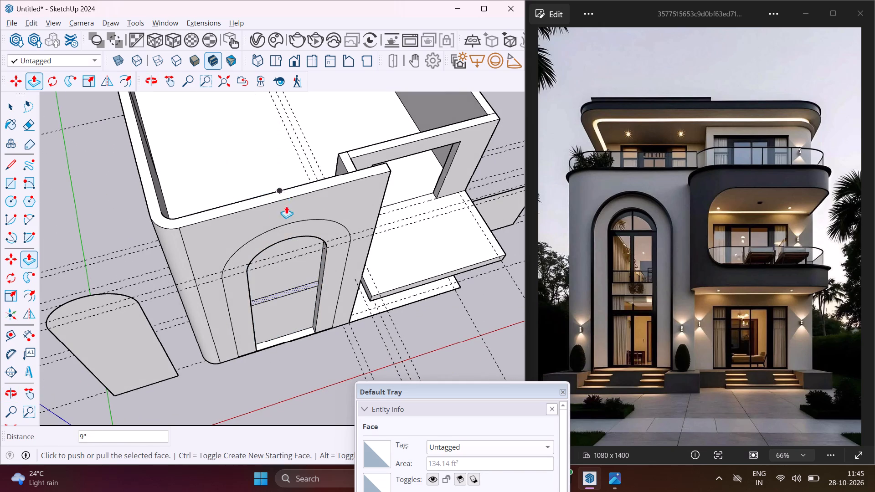
{"action": "key", "text": "Escape"}
{"action": "key", "text": "space"}
Delete the two leftover faces closing the arched opening, above and below the intermediate floor slab.
{"action": "middle_click_drag", "start_coordinate": [284, 283], "coordinate": [245, 196]}
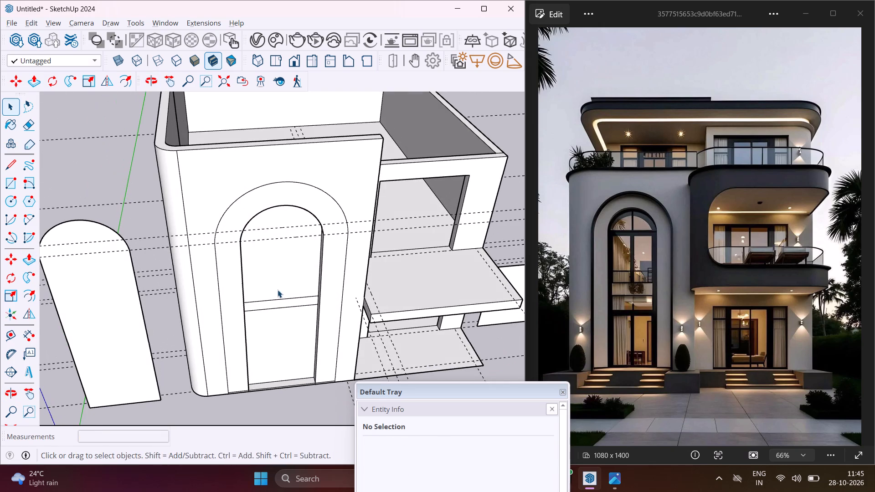
{"action": "key", "text": "Escape"}
{"action": "key", "text": "space"}
{"action": "left_click", "coordinate": [288, 277]}
{"action": "key", "text": "Delete"}
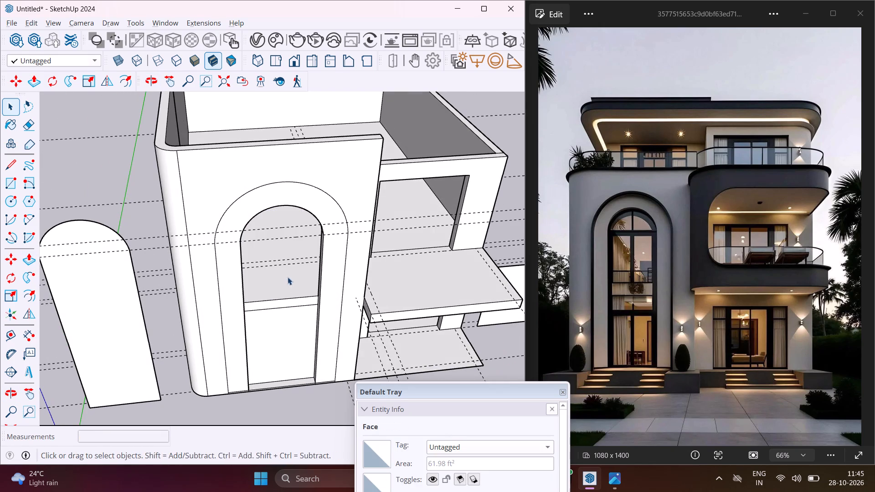
{"action": "left_click", "coordinate": [286, 329]}
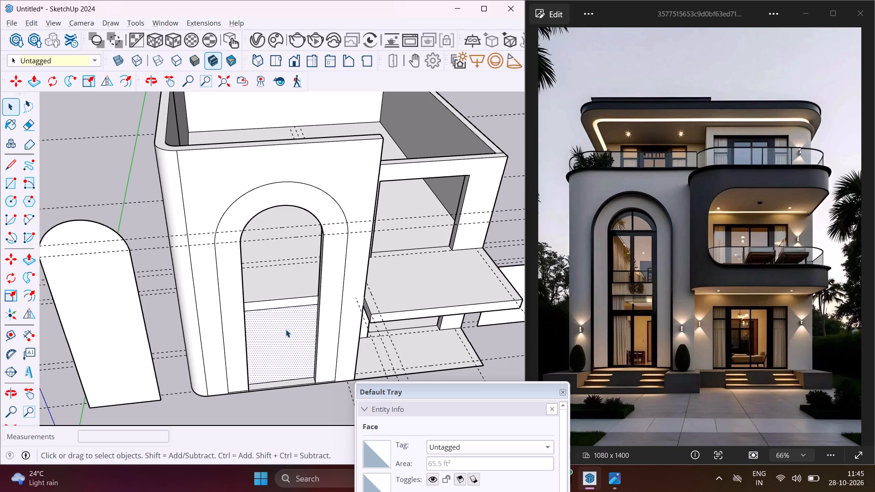
{"action": "key", "text": "Delete"}
Offset the outline of the arched band around the opening inward by about 2 3/16".
{"action": "scroll", "coordinate": [282, 332], "scroll_direction": "down", "scroll_amount": 4}
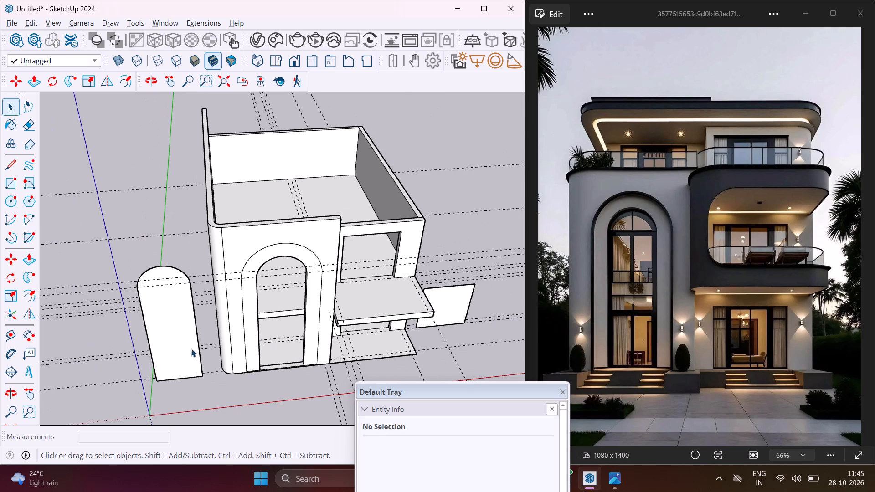
{"action": "middle_click_drag", "start_coordinate": [190, 347], "coordinate": [244, 341]}
{"action": "scroll", "coordinate": [291, 245], "scroll_direction": "up", "scroll_amount": 3}
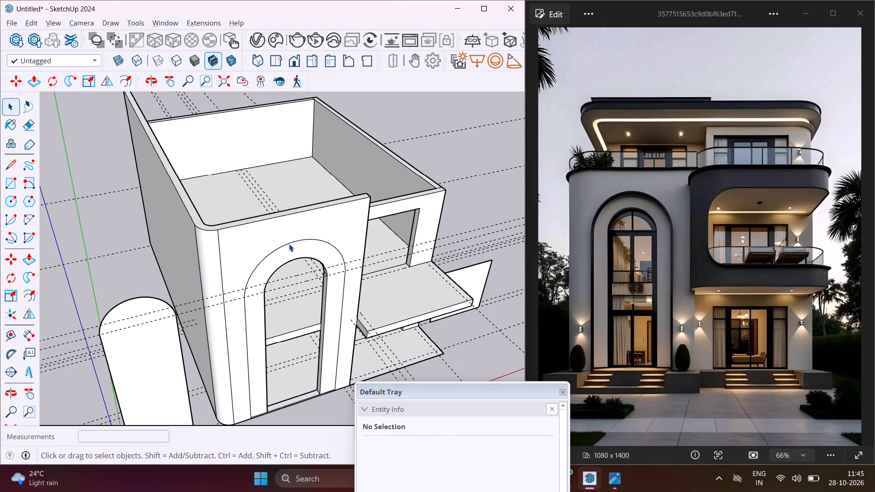
{"action": "scroll", "coordinate": [283, 247], "scroll_direction": "up", "scroll_amount": 1}
{"action": "left_click", "coordinate": [283, 247]}
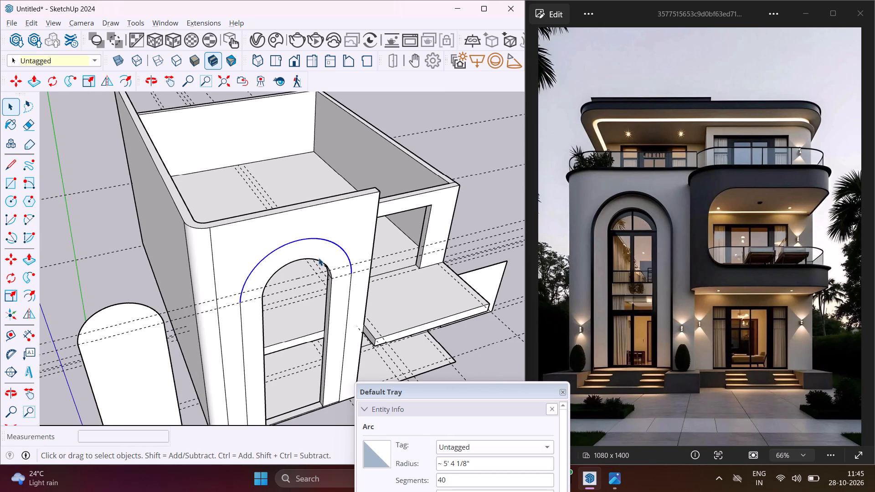
{"action": "left_click", "coordinate": [314, 255]}
{"action": "scroll", "coordinate": [307, 249], "scroll_direction": "up", "scroll_amount": 9}
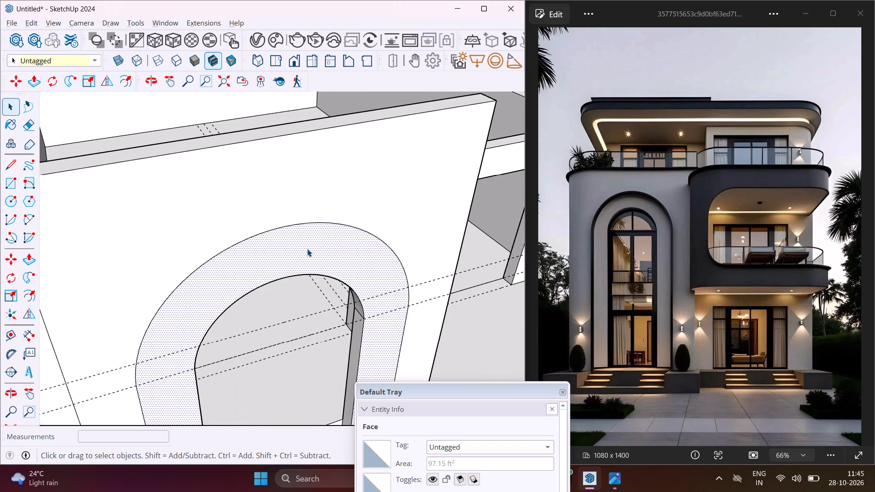
{"action": "left_click", "coordinate": [28, 292]}
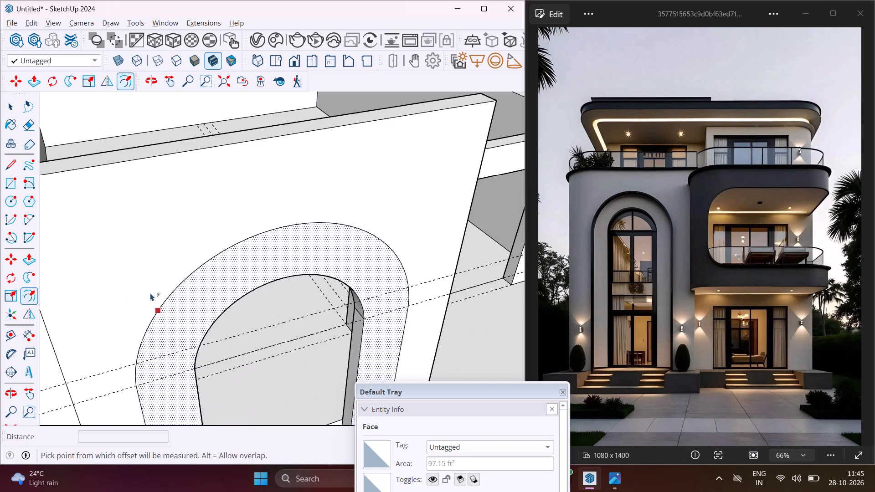
{"action": "scroll", "coordinate": [168, 288], "scroll_direction": "up", "scroll_amount": 6}
{"action": "left_click", "coordinate": [181, 285]}
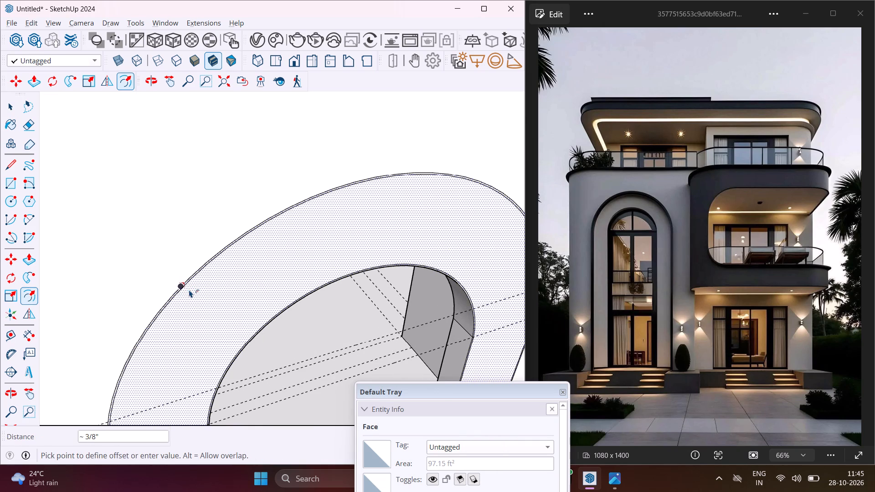
{"action": "scroll", "coordinate": [201, 292], "scroll_direction": "up", "scroll_amount": 2}
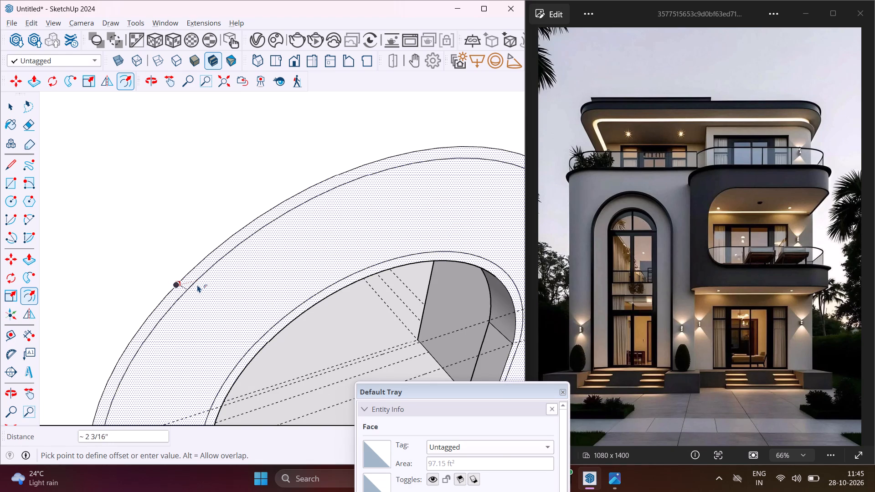
{"action": "left_click", "coordinate": [196, 284]}
{"action": "key", "text": "Escape"}
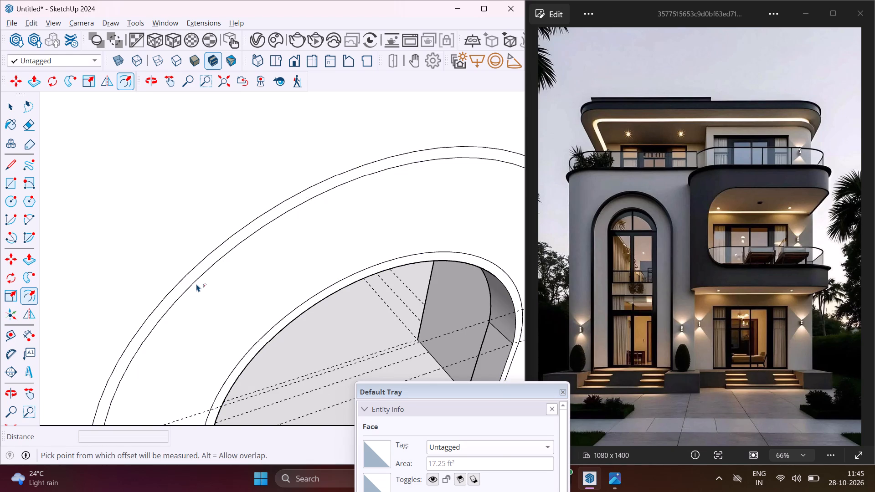
{"action": "key", "text": "space"}
Move the offset's short bottom edge in the leg beside the rounded corner down about 2 1/16" onto the band's base line.
{"action": "scroll", "coordinate": [179, 216], "scroll_direction": "down", "scroll_amount": 18}
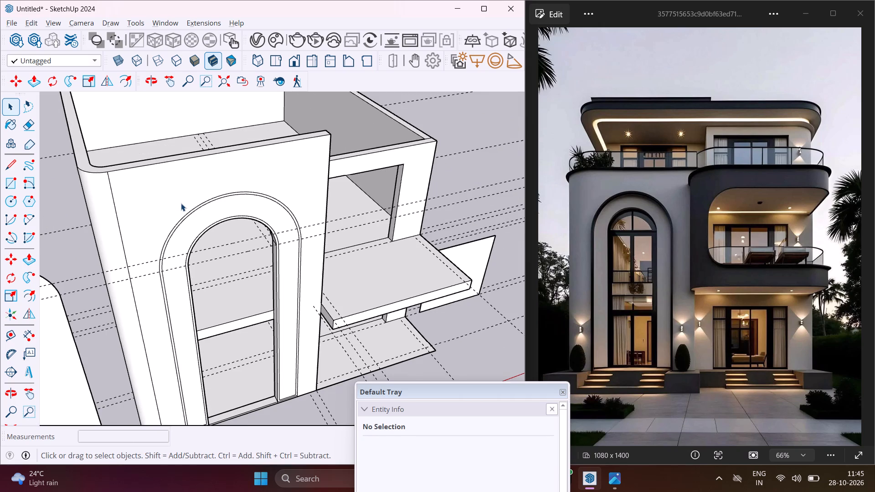
{"action": "scroll", "coordinate": [181, 203], "scroll_direction": "down", "scroll_amount": 7}
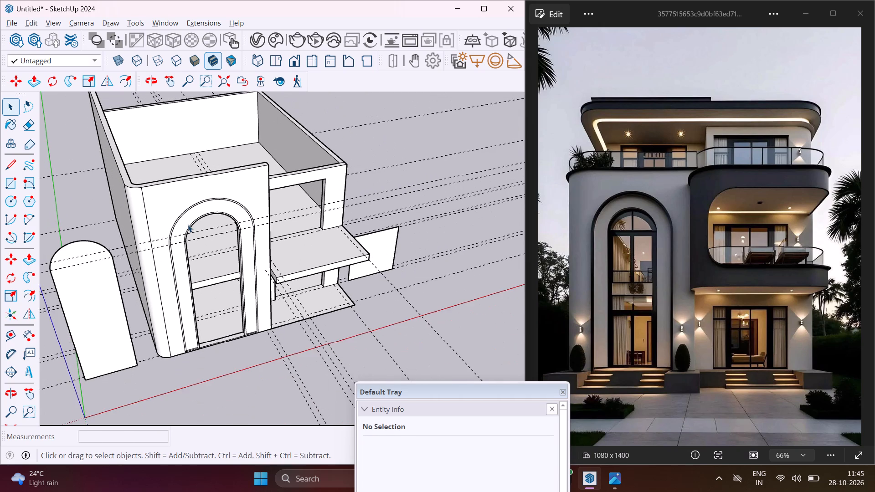
{"action": "scroll", "coordinate": [190, 342], "scroll_direction": "up", "scroll_amount": 9}
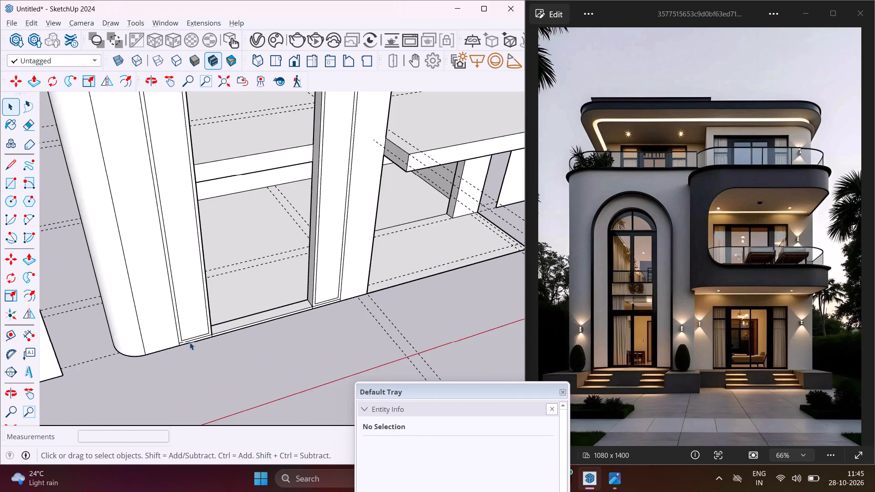
{"action": "scroll", "coordinate": [190, 342], "scroll_direction": "up", "scroll_amount": 14}
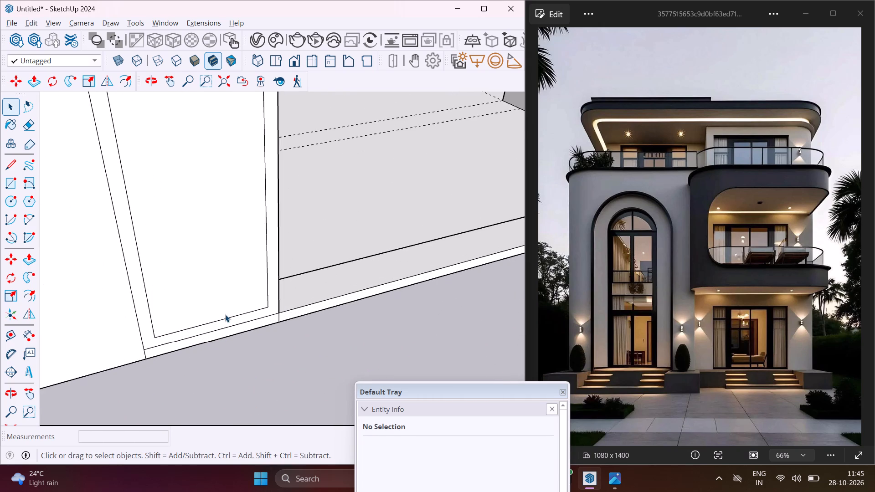
{"action": "left_click", "coordinate": [233, 316]}
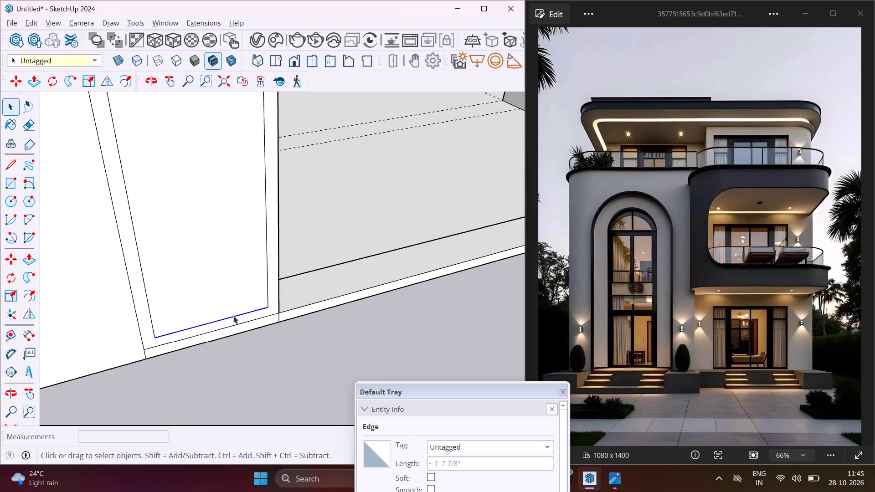
{"action": "key", "text": "m"}
{"action": "scroll", "coordinate": [252, 314], "scroll_direction": "up", "scroll_amount": 5}
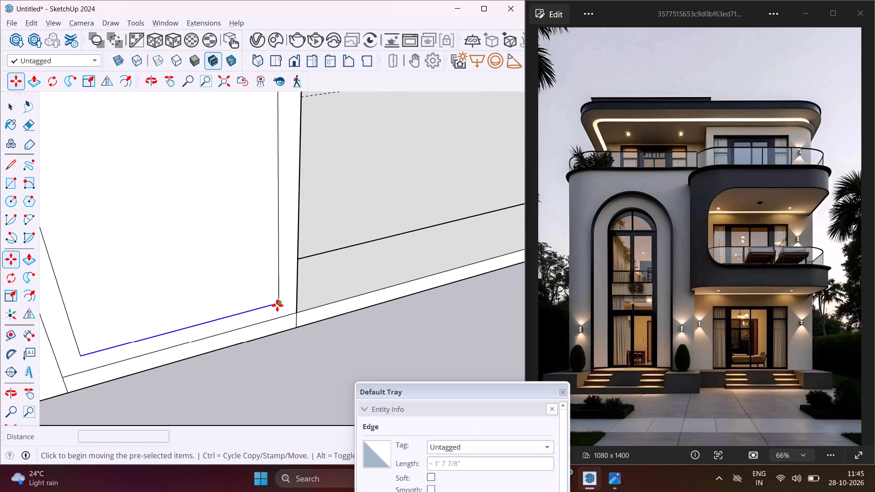
{"action": "left_click", "coordinate": [278, 305]}
{"action": "left_click", "coordinate": [282, 320]}
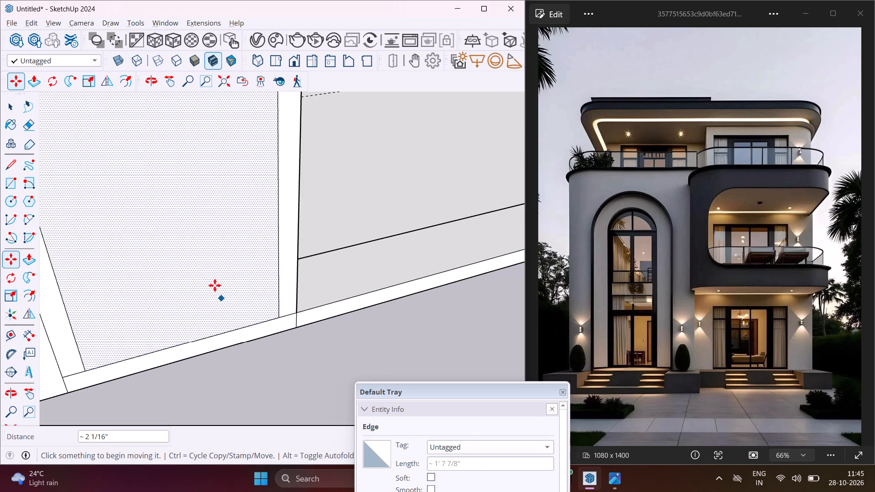
{"action": "scroll", "coordinate": [209, 279], "scroll_direction": "down", "scroll_amount": 11}
{"action": "middle_click_drag", "start_coordinate": [154, 292], "coordinate": [141, 292]}
{"action": "scroll", "coordinate": [120, 281], "scroll_direction": "down", "scroll_amount": 4}
{"action": "key", "text": "Escape"}
{"action": "key", "text": "space"}
Move the offset's short bottom edge in the leg nearer the balcony down about 2 1/16" onto the band's base line.
{"action": "scroll", "coordinate": [424, 238], "scroll_direction": "up", "scroll_amount": 7}
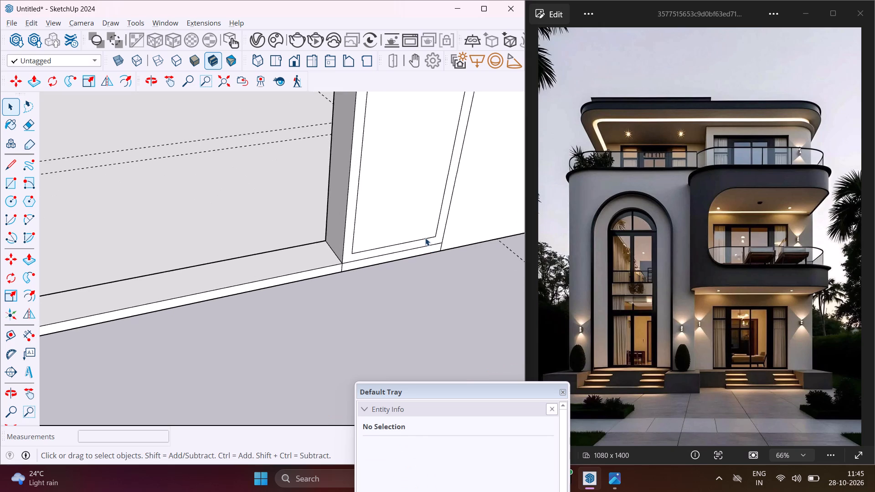
{"action": "scroll", "coordinate": [425, 238], "scroll_direction": "up", "scroll_amount": 4}
{"action": "left_click", "coordinate": [431, 239]}
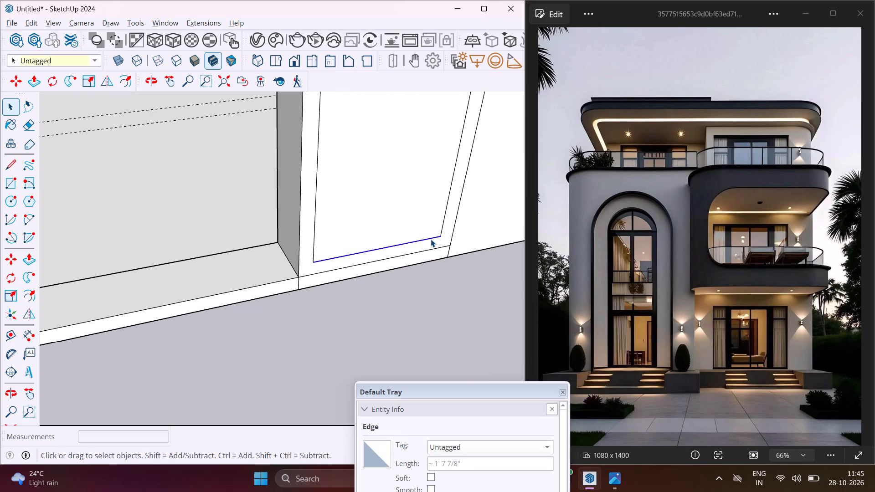
{"action": "key", "text": "m"}
{"action": "scroll", "coordinate": [437, 240], "scroll_direction": "up", "scroll_amount": 3}
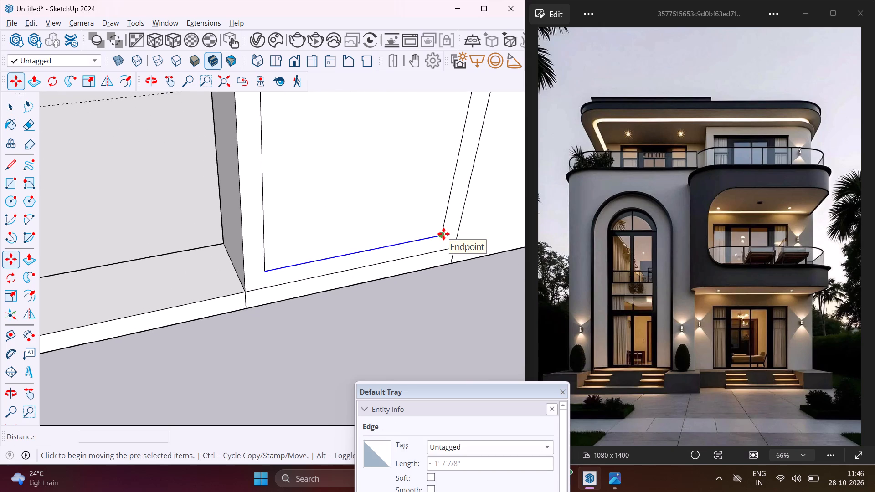
{"action": "left_click", "coordinate": [443, 236]}
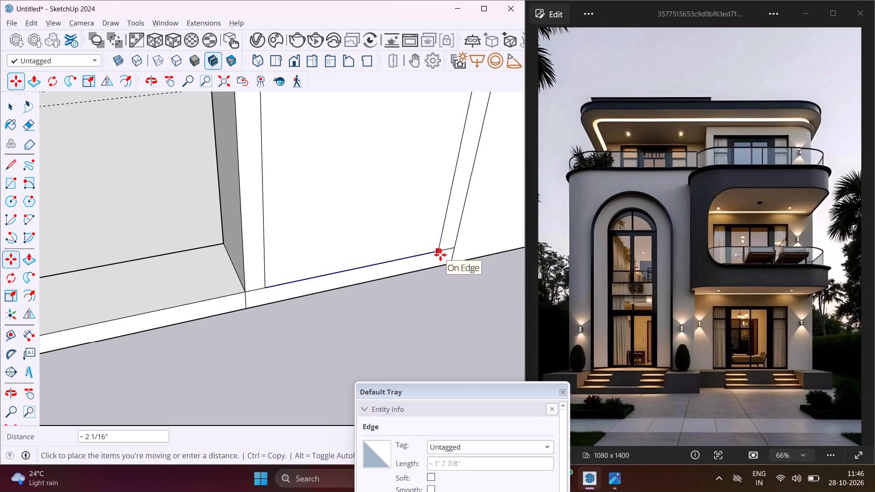
{"action": "left_click", "coordinate": [440, 255]}
{"action": "key", "text": "Escape"}
{"action": "key", "text": "space"}
Push/Pull the narrow outer border strip of the arched band outward by 3 11/16".
{"action": "scroll", "coordinate": [335, 269], "scroll_direction": "down", "scroll_amount": 9}
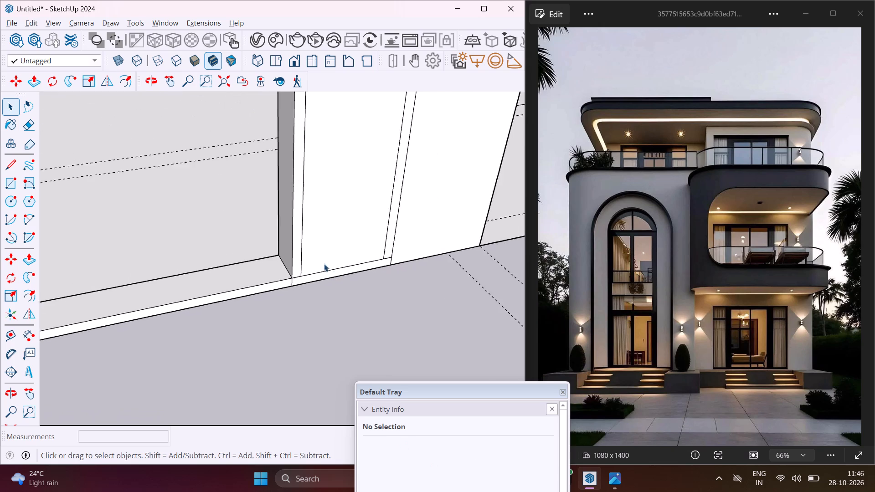
{"action": "scroll", "coordinate": [324, 264], "scroll_direction": "down", "scroll_amount": 19}
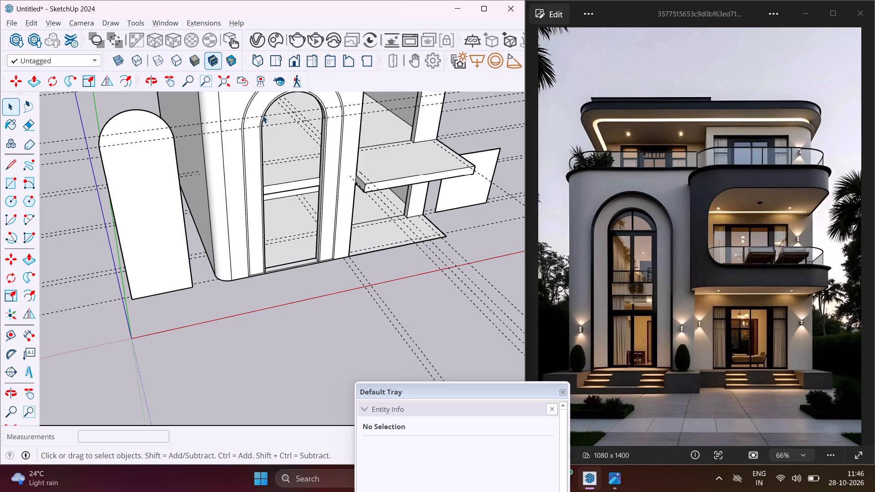
{"action": "scroll", "coordinate": [241, 132], "scroll_direction": "up", "scroll_amount": 16}
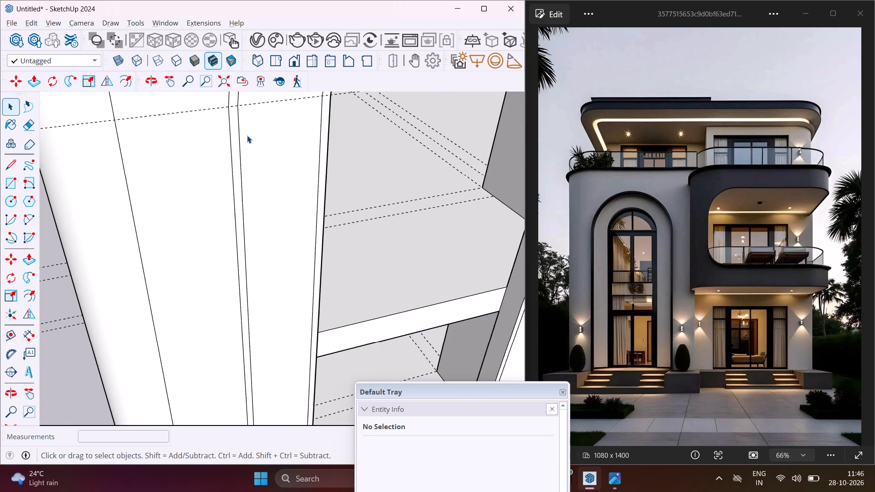
{"action": "left_click", "coordinate": [234, 152]}
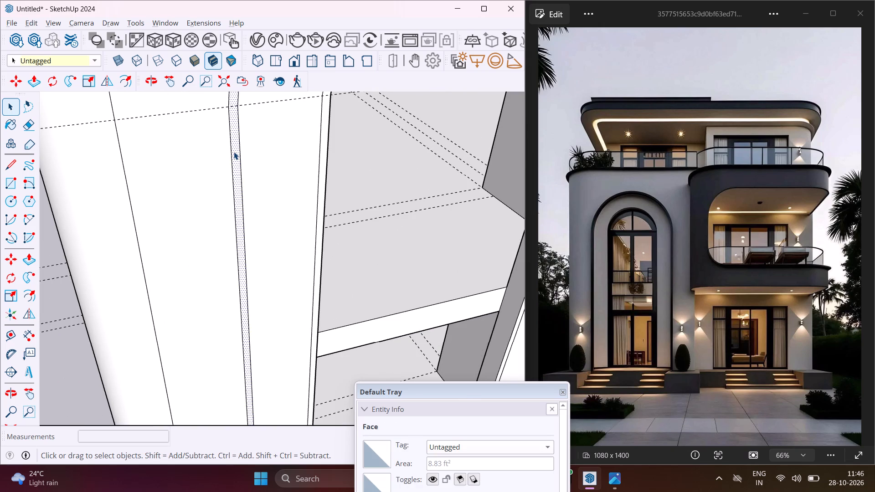
{"action": "key", "text": "p"}
{"action": "left_click", "coordinate": [234, 152]}
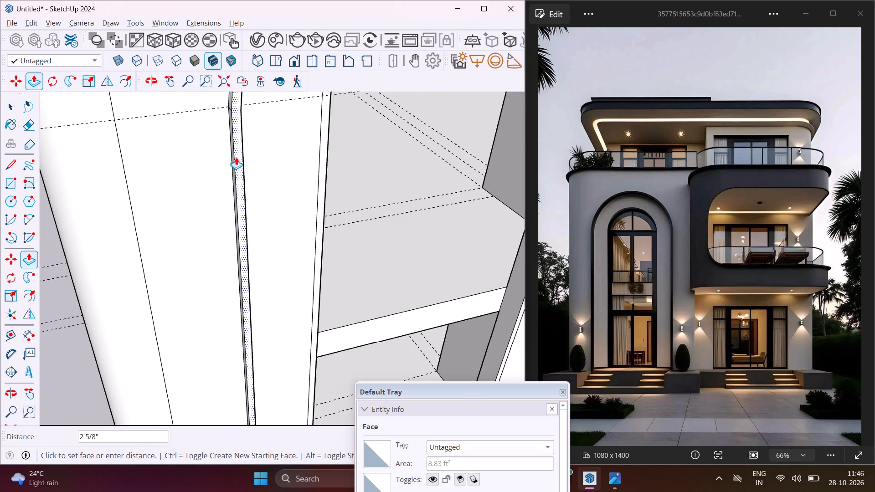
{"action": "middle_click_drag", "start_coordinate": [236, 157], "coordinate": [366, 234]}
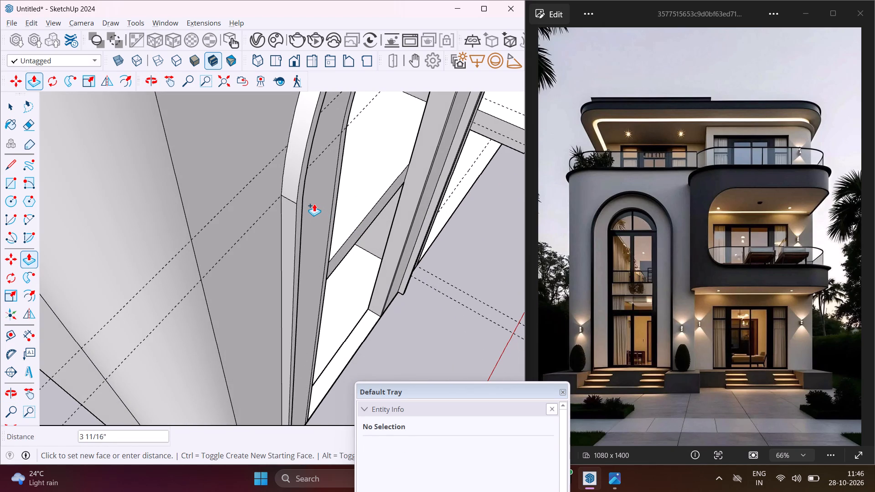
{"action": "left_click", "coordinate": [314, 204]}
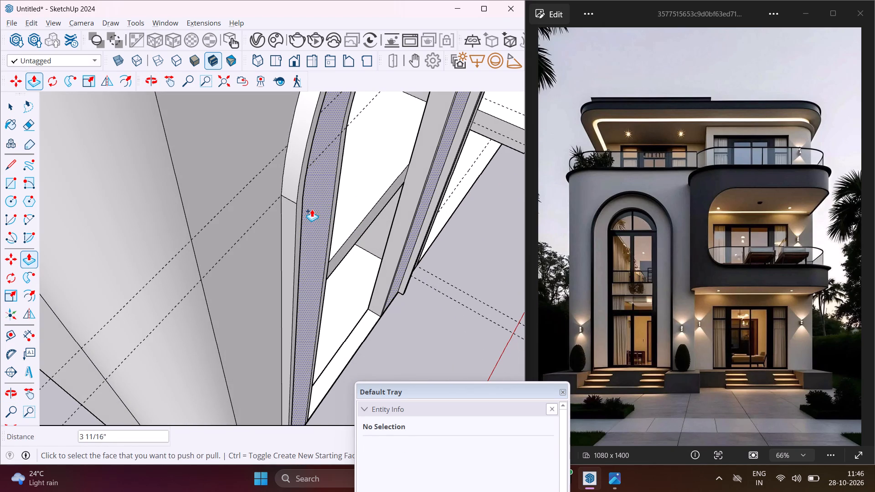
{"action": "middle_click_drag", "start_coordinate": [304, 216], "coordinate": [221, 217]}
{"action": "scroll", "coordinate": [221, 217], "scroll_direction": "up", "scroll_amount": 1}
{"action": "key", "text": "Escape"}
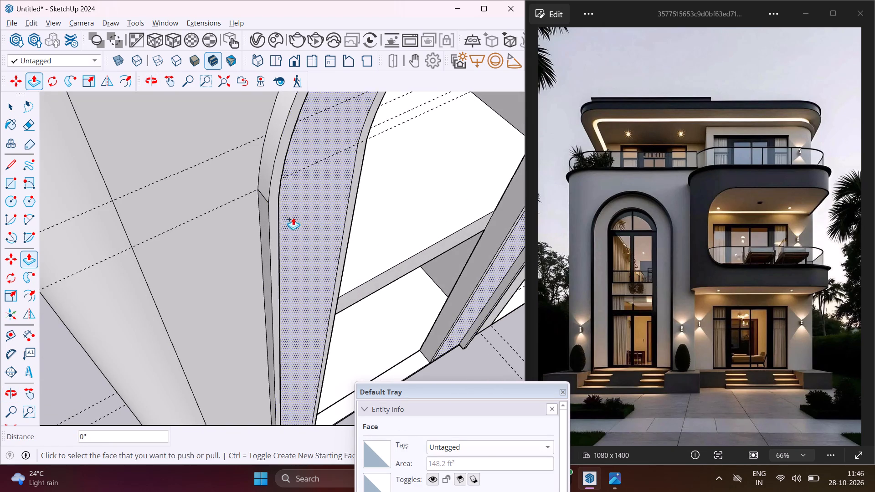
{"action": "key", "text": "space"}
Push/Pull the narrow inner border strip along the arched opening outward 3 11/16", level with the outer raised trim.
{"action": "scroll", "coordinate": [258, 198], "scroll_direction": "down", "scroll_amount": 11}
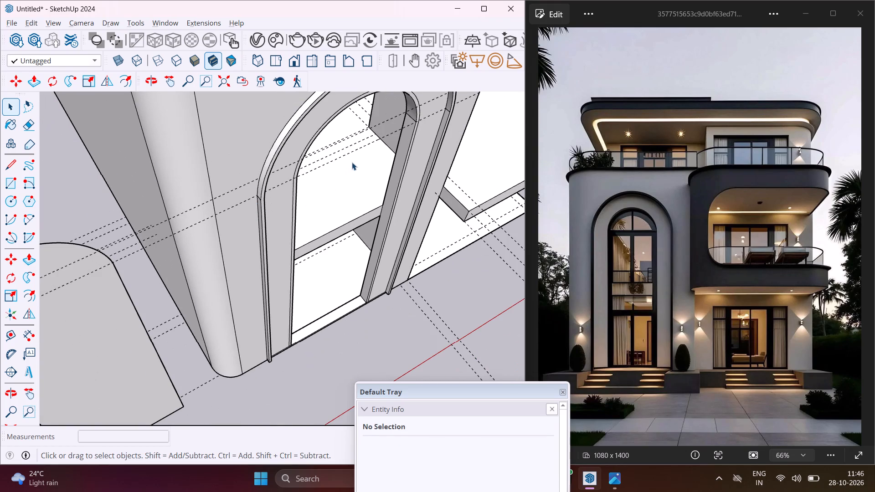
{"action": "scroll", "coordinate": [321, 157], "scroll_direction": "up", "scroll_amount": 3}
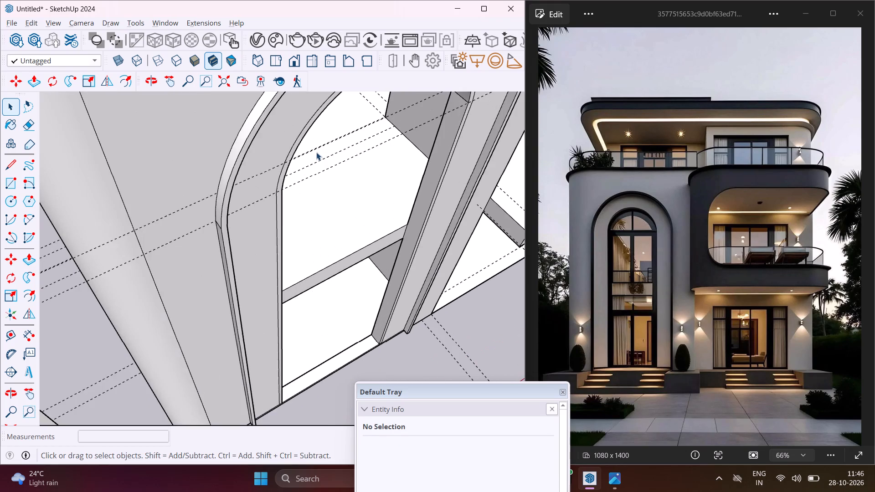
{"action": "scroll", "coordinate": [316, 152], "scroll_direction": "up", "scroll_amount": 4}
{"action": "left_click", "coordinate": [244, 164]}
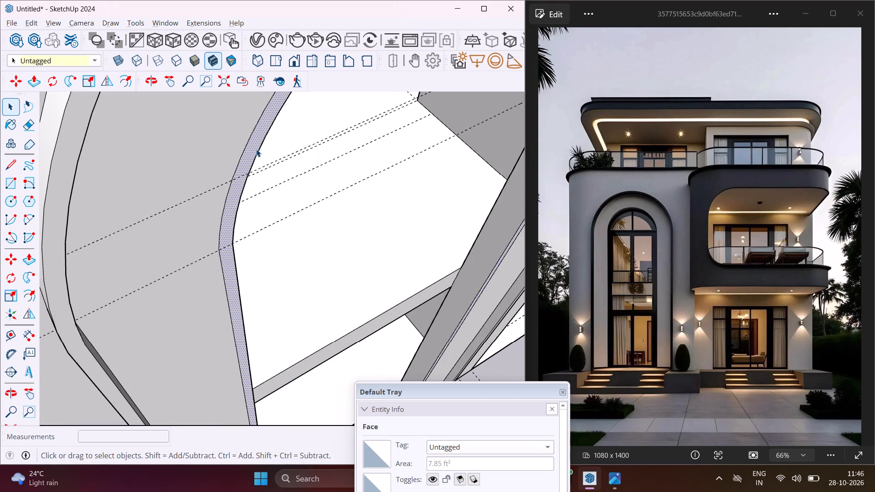
{"action": "key", "text": "p"}
{"action": "left_click", "coordinate": [256, 148]}
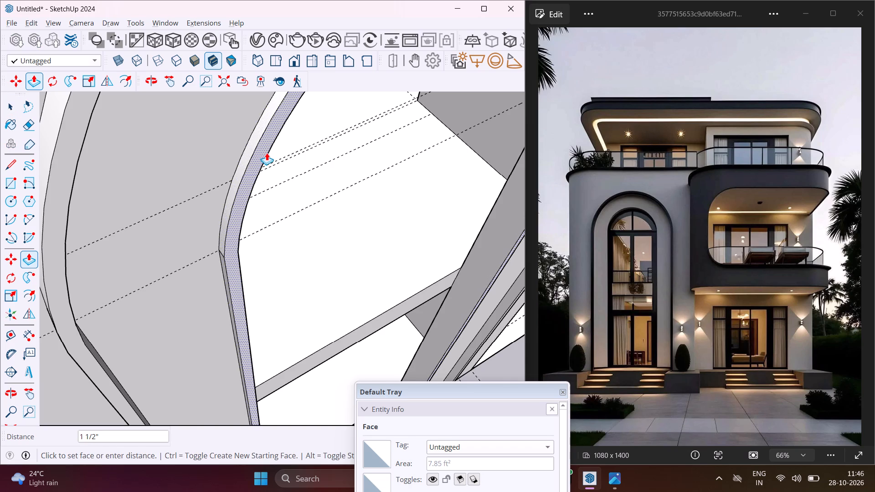
{"action": "scroll", "coordinate": [267, 153], "scroll_direction": "down", "scroll_amount": 3}
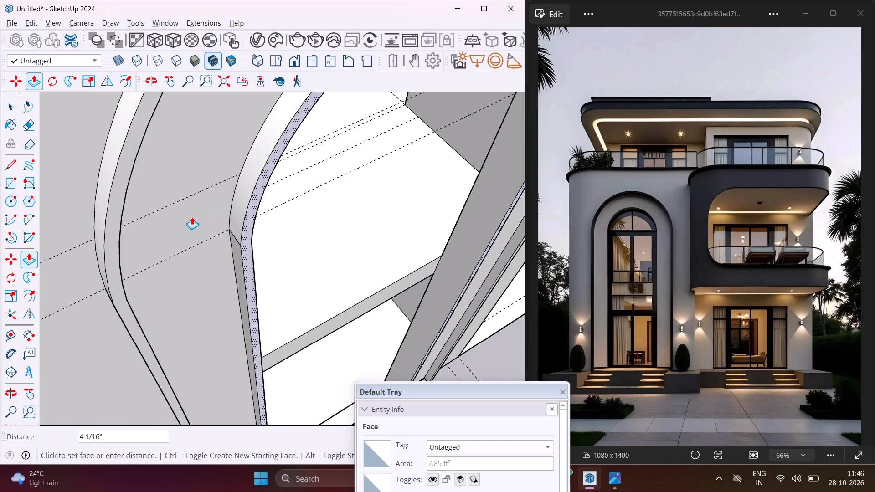
{"action": "left_click", "coordinate": [107, 246]}
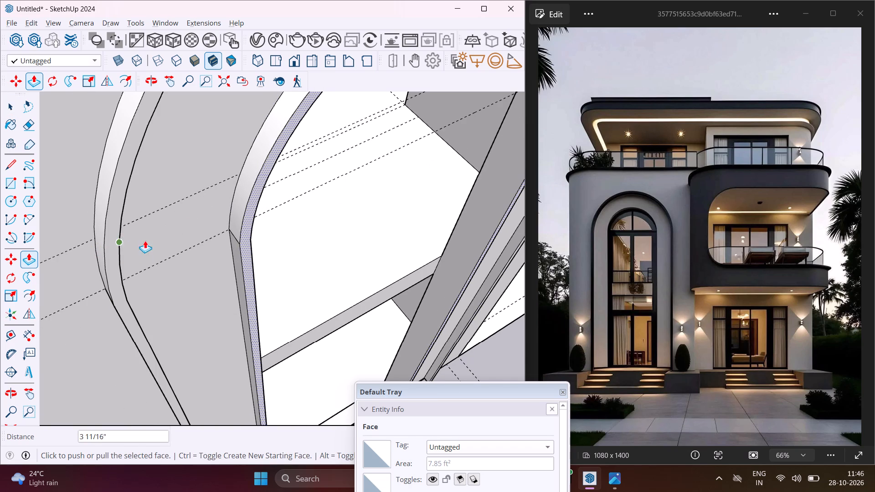
{"action": "key", "text": "Escape"}
{"action": "key", "text": "space"}
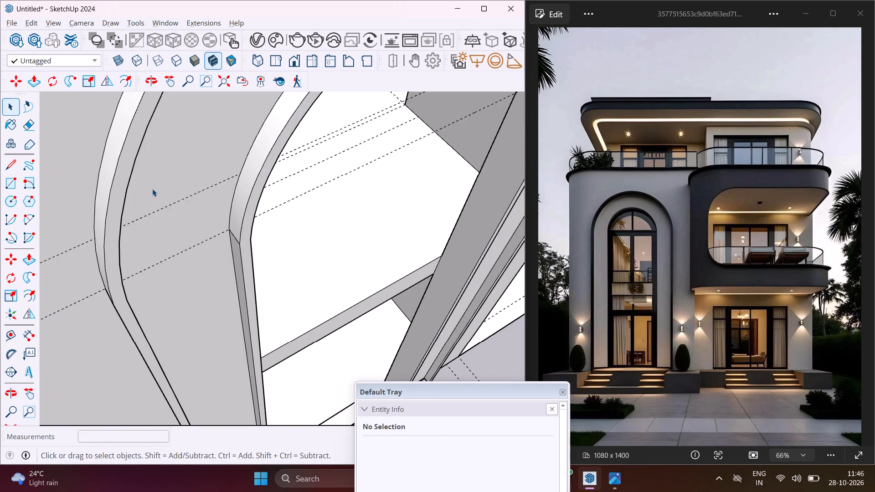
Push/Pull the base strip in the band's leg beside the rounded corner outward 3 11/16", flush with the raised trim.
{"action": "scroll", "coordinate": [152, 189], "scroll_direction": "down", "scroll_amount": 19}
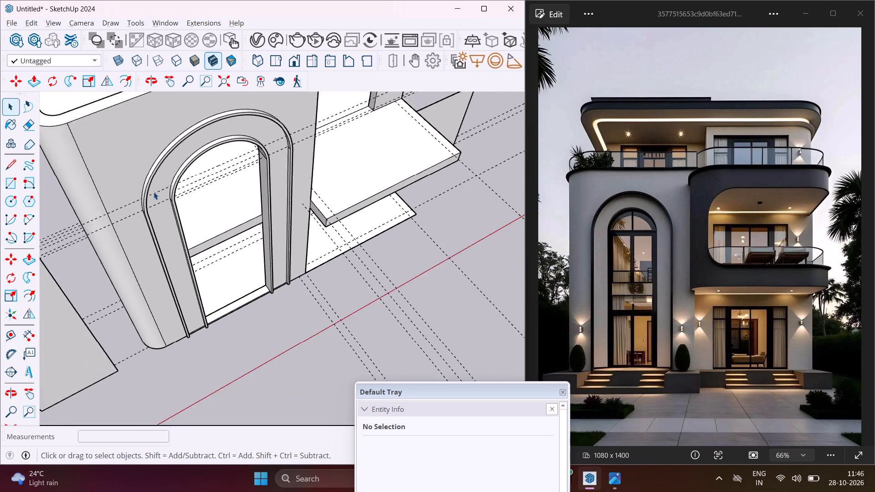
{"action": "scroll", "coordinate": [154, 192], "scroll_direction": "down", "scroll_amount": 7}
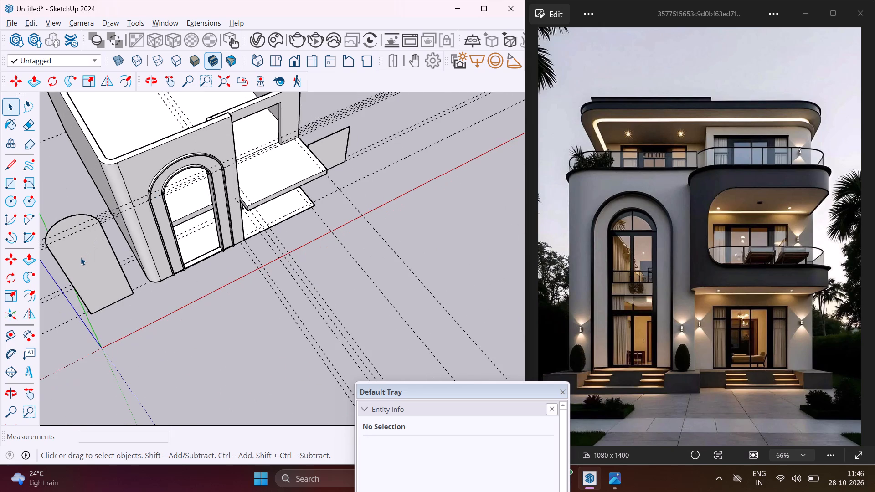
{"action": "middle_click_drag", "start_coordinate": [81, 257], "coordinate": [188, 190]}
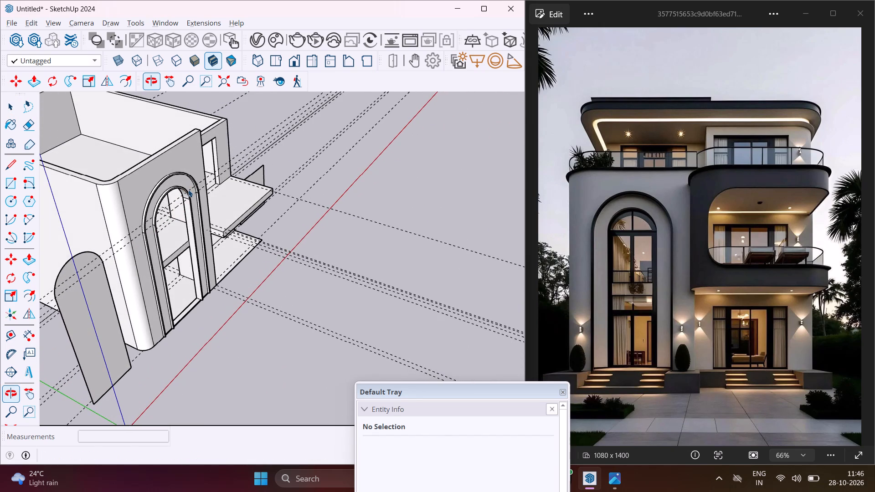
{"action": "scroll", "coordinate": [158, 338], "scroll_direction": "up", "scroll_amount": 12}
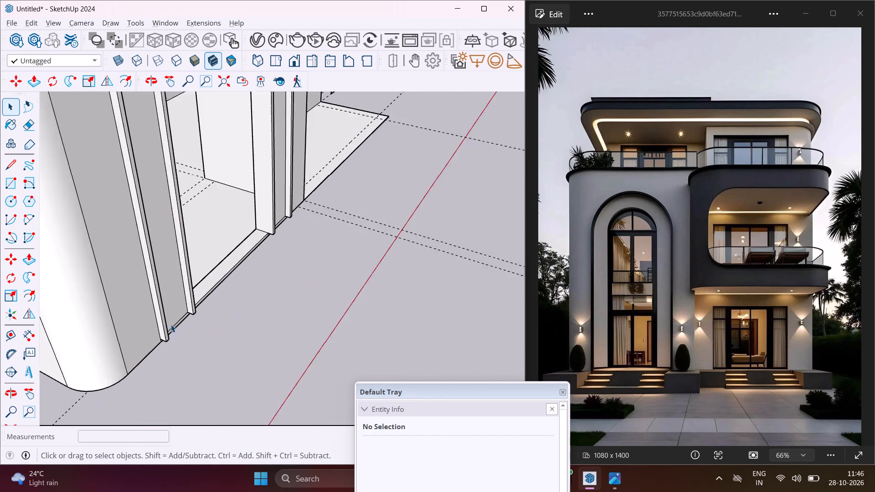
{"action": "scroll", "coordinate": [171, 324], "scroll_direction": "up", "scroll_amount": 17}
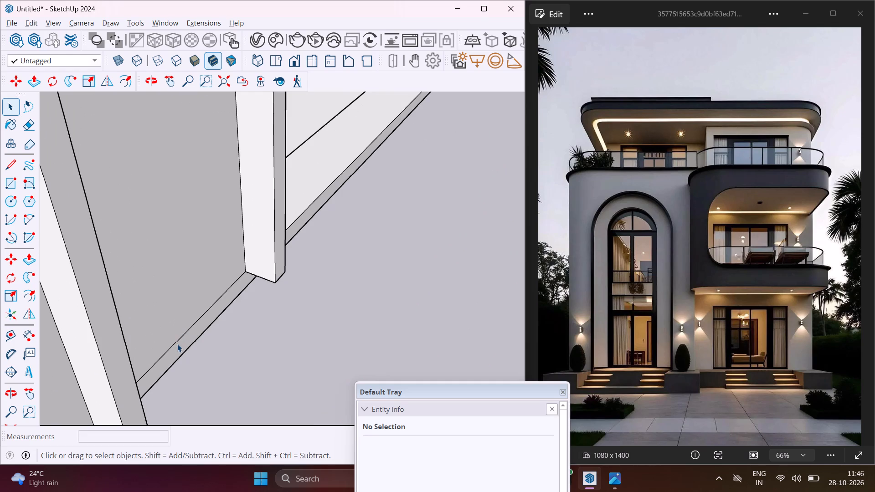
{"action": "left_click", "coordinate": [177, 345]}
{"action": "left_click", "coordinate": [180, 348]}
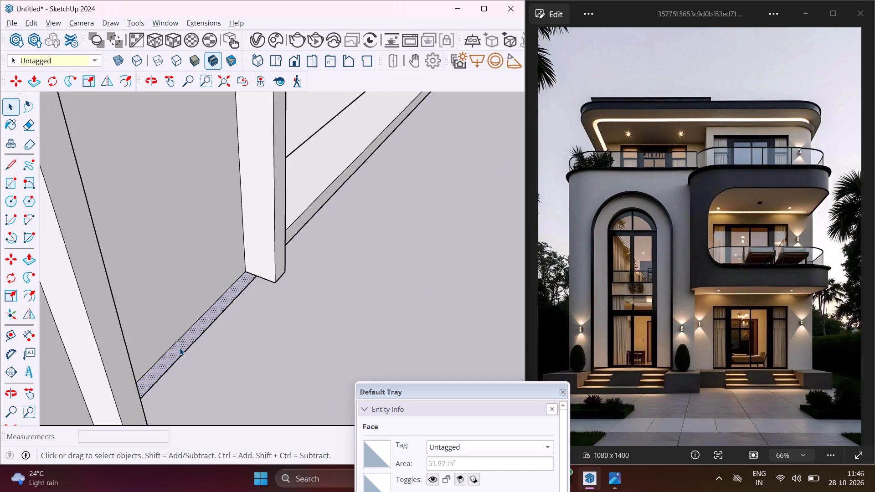
{"action": "key", "text": "p"}
{"action": "left_click", "coordinate": [180, 348]}
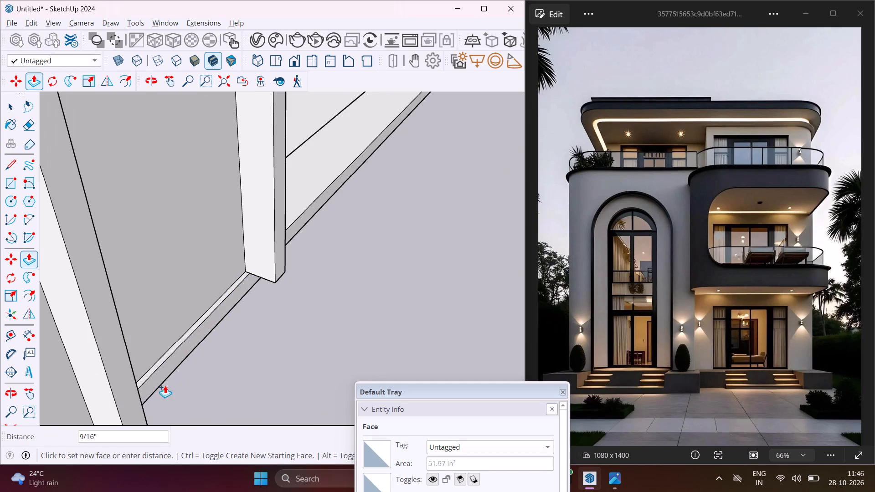
{"action": "left_click", "coordinate": [120, 408]}
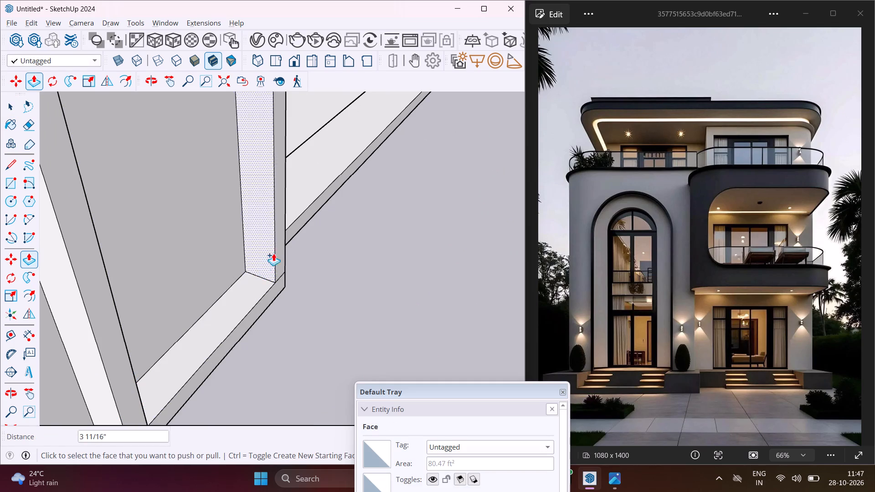
Push/Pull the sill strip under the arched opening outward 3 11/16", flush with the raised trim.
{"action": "scroll", "coordinate": [289, 234], "scroll_direction": "up", "scroll_amount": 4}
{"action": "left_click", "coordinate": [289, 234]}
{"action": "left_click", "coordinate": [278, 270]}
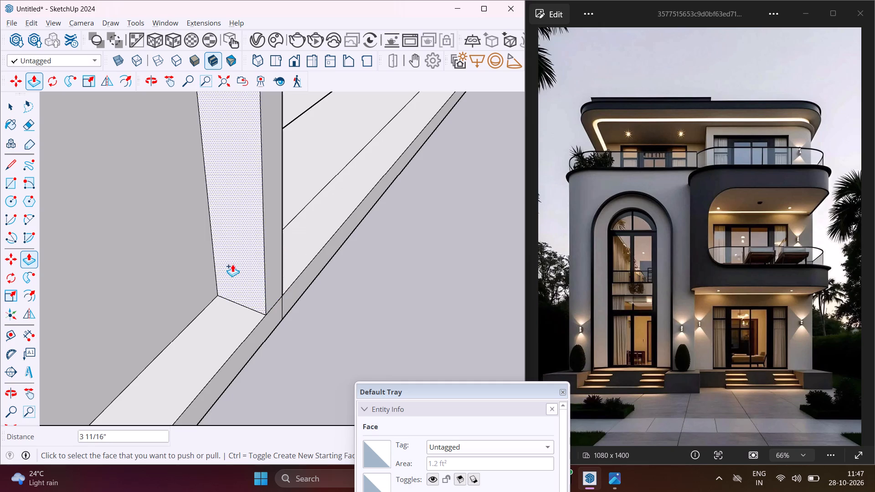
Push/Pull the base strip in the band's leg nearer the balcony outward 3 11/16", flush with the raised trim.
{"action": "scroll", "coordinate": [224, 265], "scroll_direction": "down", "scroll_amount": 16}
{"action": "scroll", "coordinate": [359, 135], "scroll_direction": "up", "scroll_amount": 1}
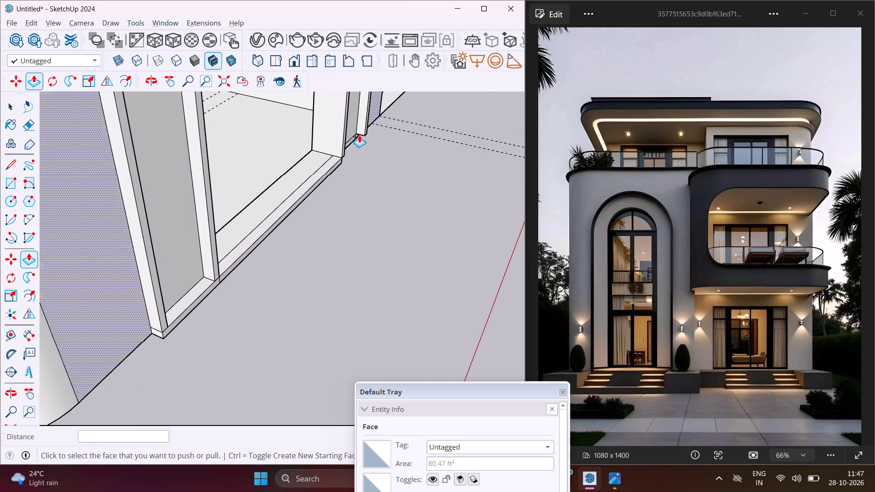
{"action": "scroll", "coordinate": [359, 135], "scroll_direction": "up", "scroll_amount": 12}
{"action": "left_click", "coordinate": [337, 153]}
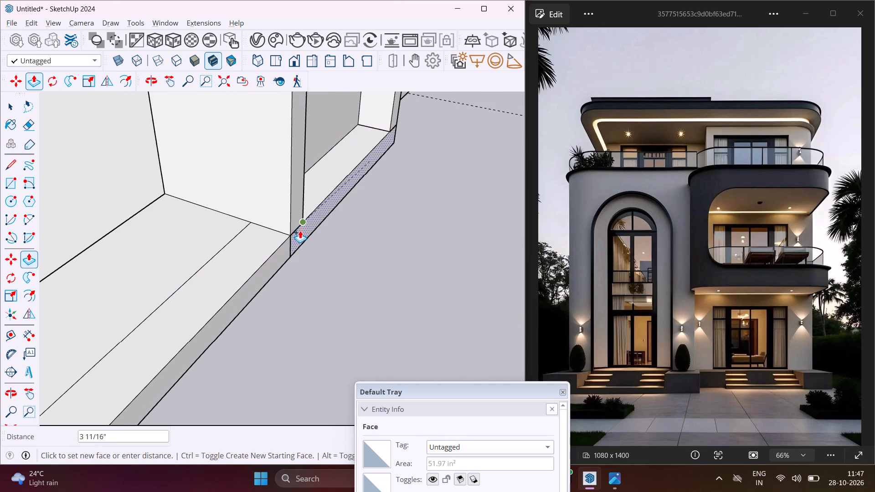
{"action": "left_click", "coordinate": [299, 231]}
{"action": "key", "text": "Escape"}
{"action": "key", "text": "space"}
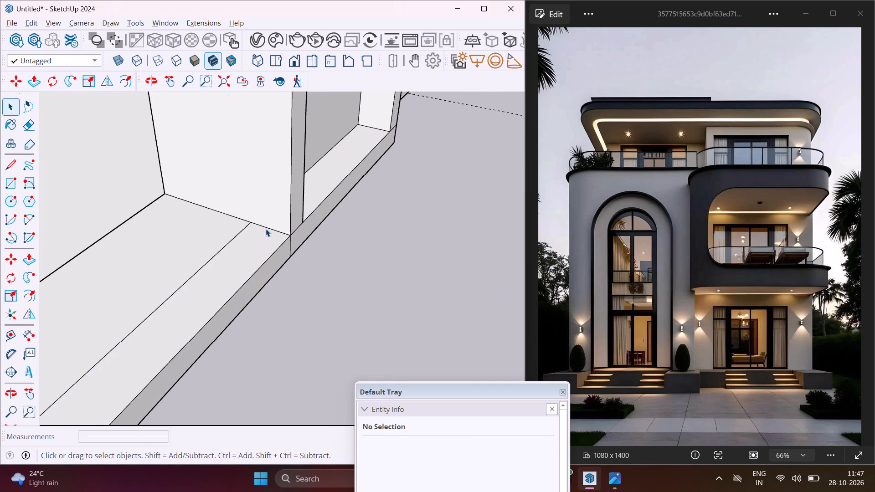
Examine the raised double trim around the arched opening and the loose arched panel beside the house from several angles.
{"action": "scroll", "coordinate": [278, 215], "scroll_direction": "down", "scroll_amount": 14}
{"action": "scroll", "coordinate": [300, 186], "scroll_direction": "down", "scroll_amount": 13}
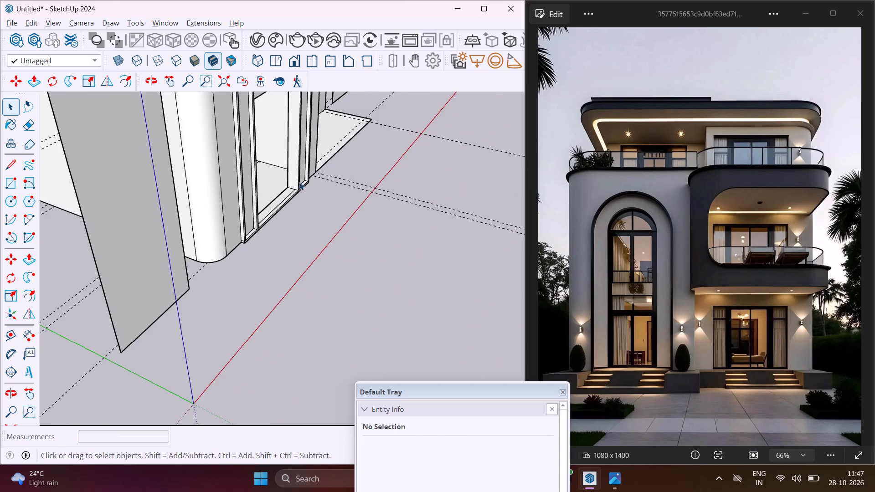
{"action": "scroll", "coordinate": [299, 182], "scroll_direction": "down", "scroll_amount": 4}
{"action": "middle_click_drag", "start_coordinate": [272, 210], "coordinate": [154, 282]}
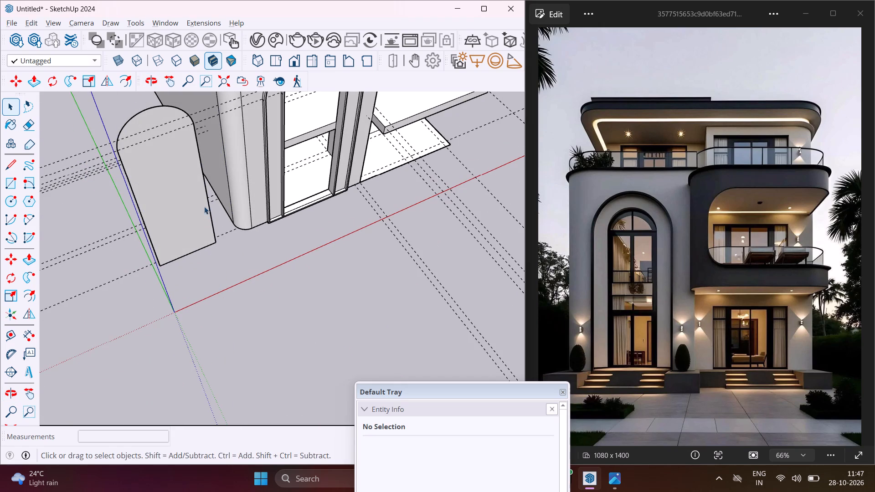
{"action": "scroll", "coordinate": [195, 205], "scroll_direction": "down", "scroll_amount": 5}
{"action": "scroll", "coordinate": [262, 111], "scroll_direction": "up", "scroll_amount": 3}
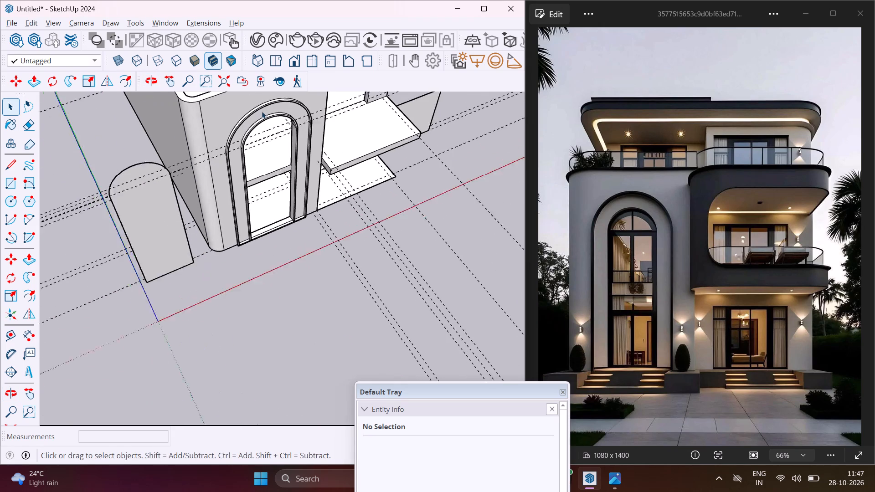
{"action": "scroll", "coordinate": [262, 111], "scroll_direction": "up", "scroll_amount": 12}
{"action": "middle_click_drag", "start_coordinate": [271, 116], "coordinate": [253, 88]}
{"action": "scroll", "coordinate": [272, 115], "scroll_direction": "up", "scroll_amount": 1}
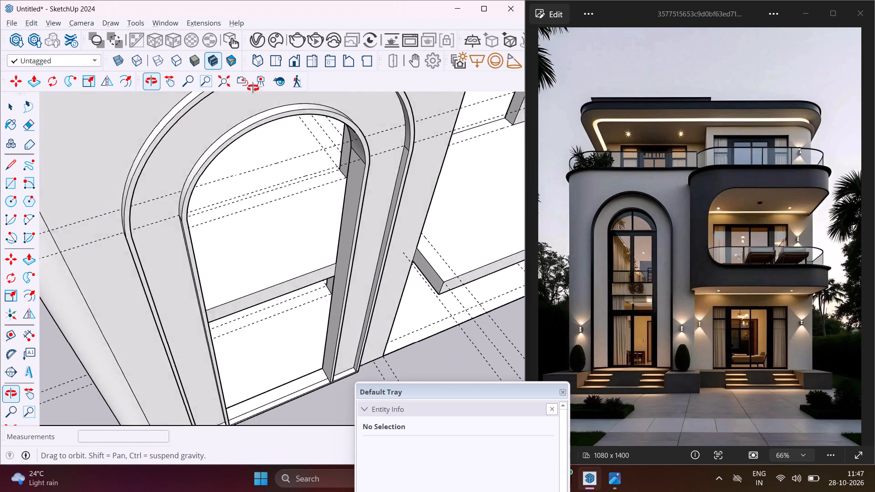
{"action": "middle_click_drag", "start_coordinate": [253, 88], "coordinate": [363, 36]}
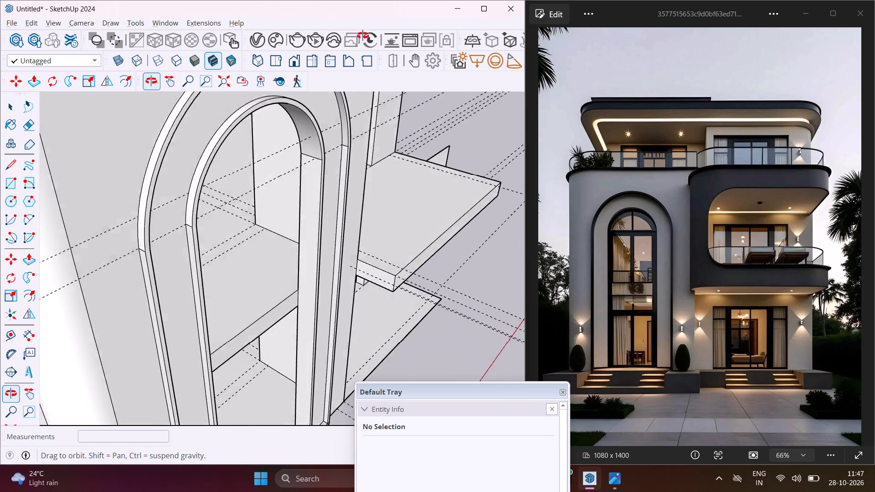
{"action": "middle_click_drag", "start_coordinate": [363, 36], "coordinate": [364, 37]}
{"action": "scroll", "coordinate": [223, 160], "scroll_direction": "down", "scroll_amount": 9}
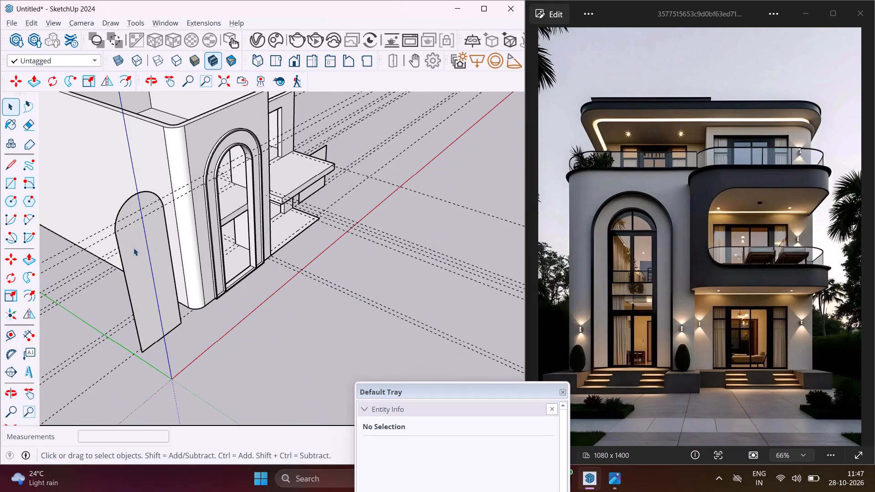
{"action": "scroll", "coordinate": [128, 250], "scroll_direction": "up", "scroll_amount": 4}
{"action": "middle_click_drag", "start_coordinate": [128, 251], "coordinate": [113, 261]}
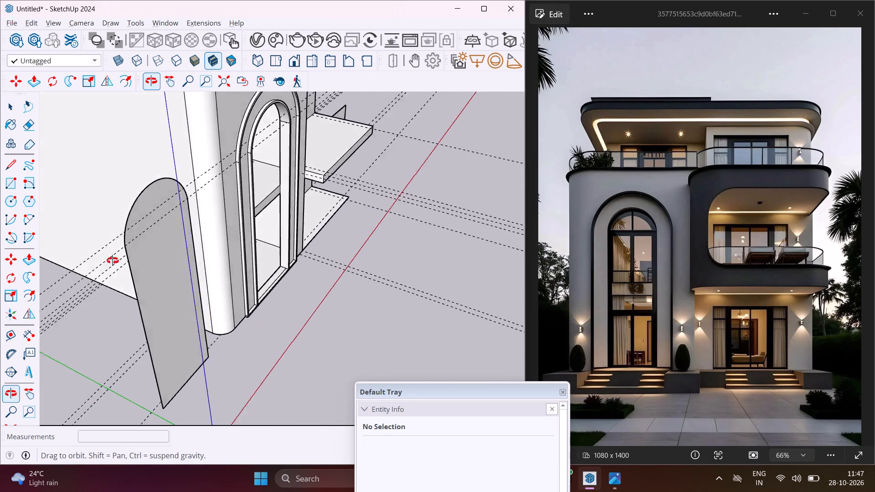
{"action": "middle_click_drag", "start_coordinate": [113, 261], "coordinate": [95, 257]}
{"action": "scroll", "coordinate": [99, 257], "scroll_direction": "down", "scroll_amount": 4}
{"action": "middle_click_drag", "start_coordinate": [309, 170], "coordinate": [246, 192]}
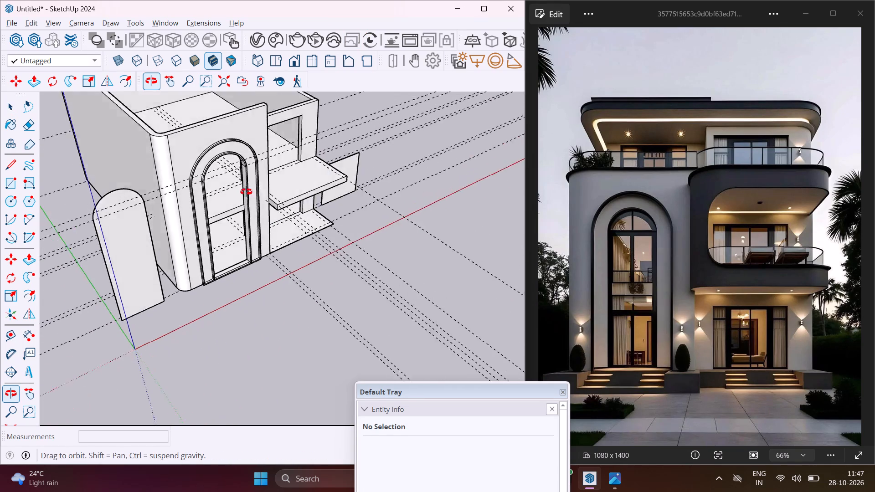
Delete all the dashed guide lines in the model.
{"action": "middle_click_drag", "start_coordinate": [246, 192], "coordinate": [165, 202]}
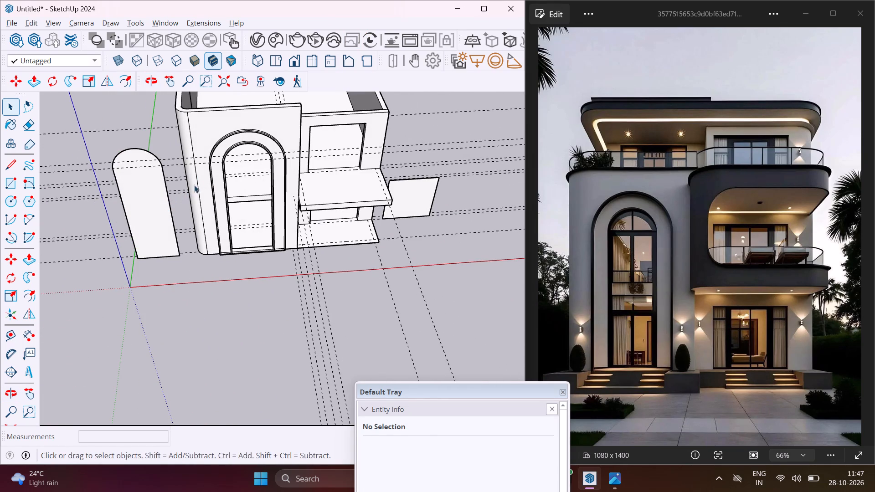
{"action": "left_click", "coordinate": [38, 23]}
{"action": "left_click", "coordinate": [77, 135]}
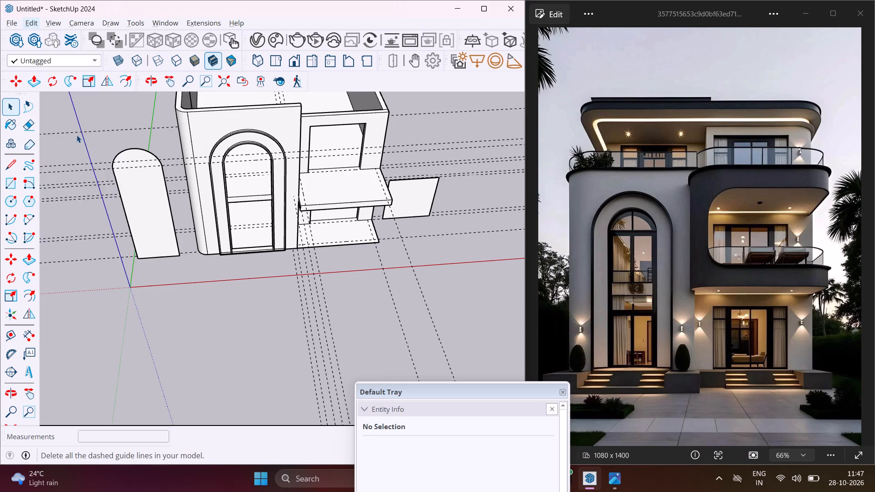
Draw an upright rotated rectangle 29' 3" long and 1' high along the rear wall's top outer edge.
{"action": "middle_click_drag", "start_coordinate": [319, 133], "coordinate": [66, 126]}
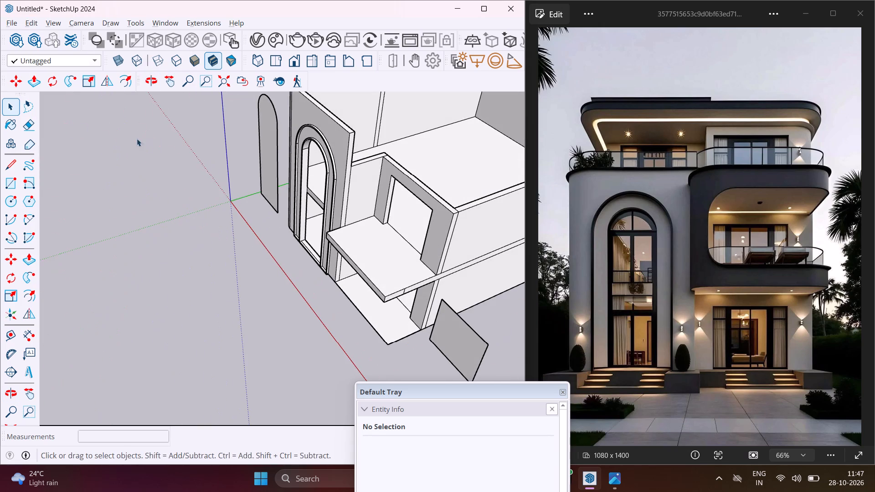
{"action": "scroll", "coordinate": [178, 159], "scroll_direction": "down", "scroll_amount": 6}
{"action": "middle_click_drag", "start_coordinate": [349, 164], "coordinate": [198, 152]}
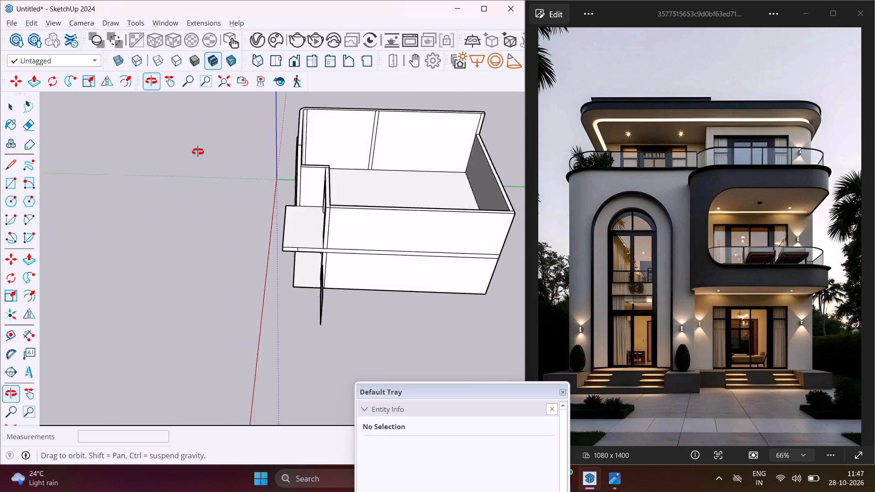
{"action": "middle_click_drag", "start_coordinate": [198, 152], "coordinate": [172, 143]}
{"action": "left_click", "coordinate": [34, 189]}
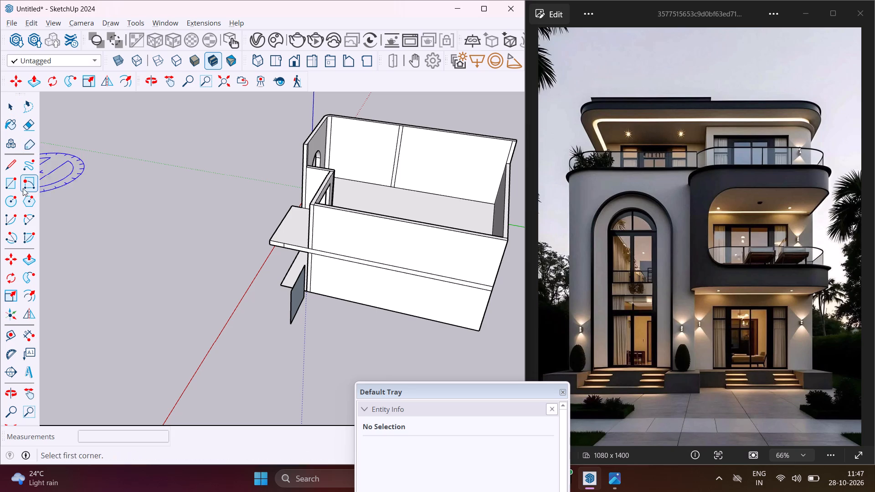
{"action": "scroll", "coordinate": [181, 198], "scroll_direction": "down", "scroll_amount": 5}
{"action": "middle_click_drag", "start_coordinate": [329, 189], "coordinate": [386, 198]}
{"action": "scroll", "coordinate": [400, 157], "scroll_direction": "up", "scroll_amount": 12}
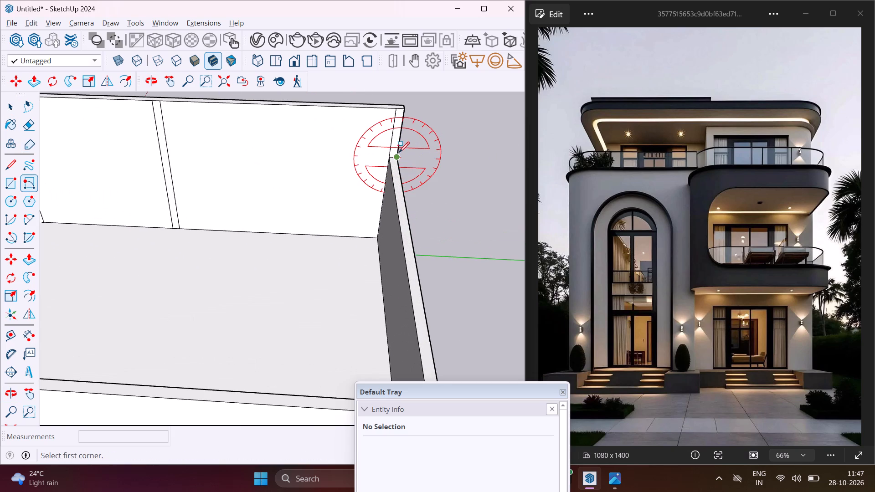
{"action": "left_click", "coordinate": [398, 154]}
{"action": "scroll", "coordinate": [397, 184], "scroll_direction": "down", "scroll_amount": 7}
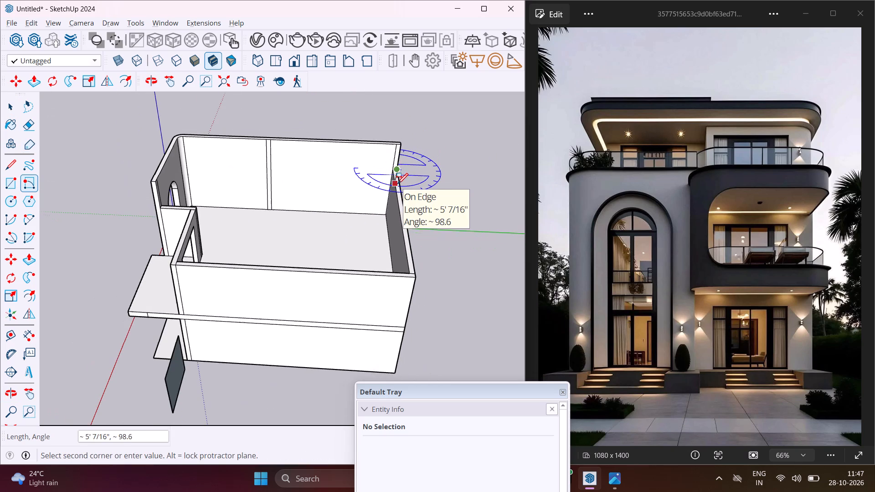
{"action": "left_click", "coordinate": [416, 278]}
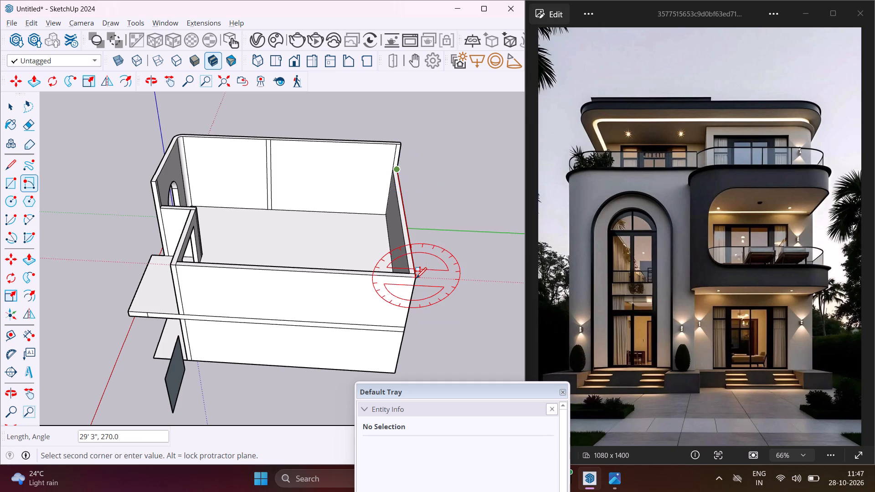
{"action": "middle_click_drag", "start_coordinate": [416, 277], "coordinate": [420, 167]}
{"action": "scroll", "coordinate": [422, 172], "scroll_direction": "up", "scroll_amount": 1}
{"action": "type", "text": "1'"}
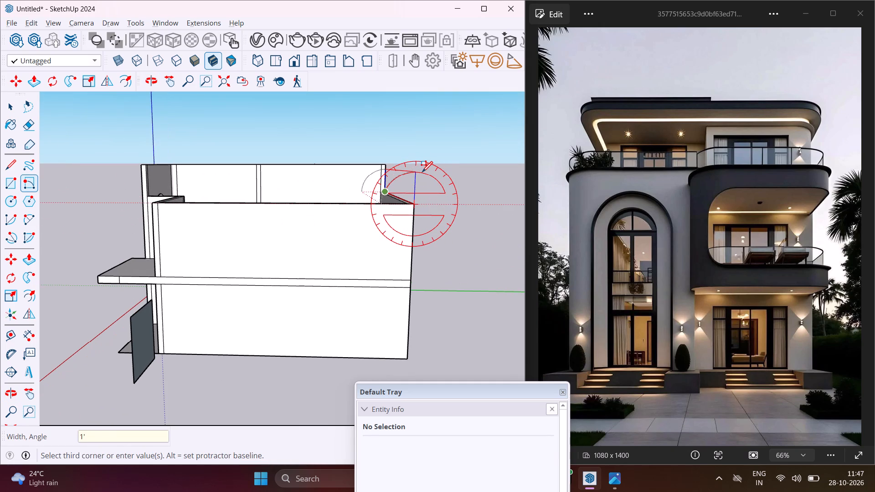
{"action": "key", "text": "Return"}
{"action": "key", "text": "Escape"}
{"action": "key", "text": "space"}
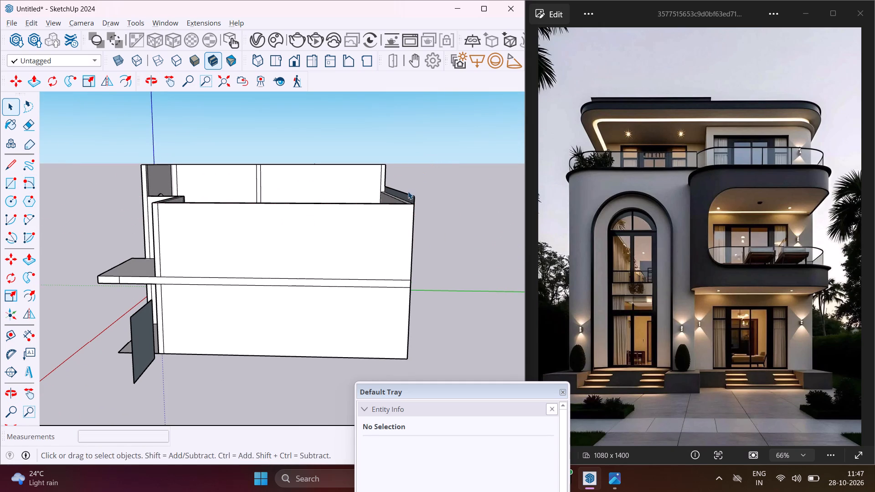
Push/Pull the upright strip on the rear wall 39' 3" toward the front, forming the slab over the upper floor.
{"action": "middle_click_drag", "start_coordinate": [408, 191], "coordinate": [449, 244]}
{"action": "scroll", "coordinate": [432, 227], "scroll_direction": "up", "scroll_amount": 4}
{"action": "left_click", "coordinate": [432, 227]}
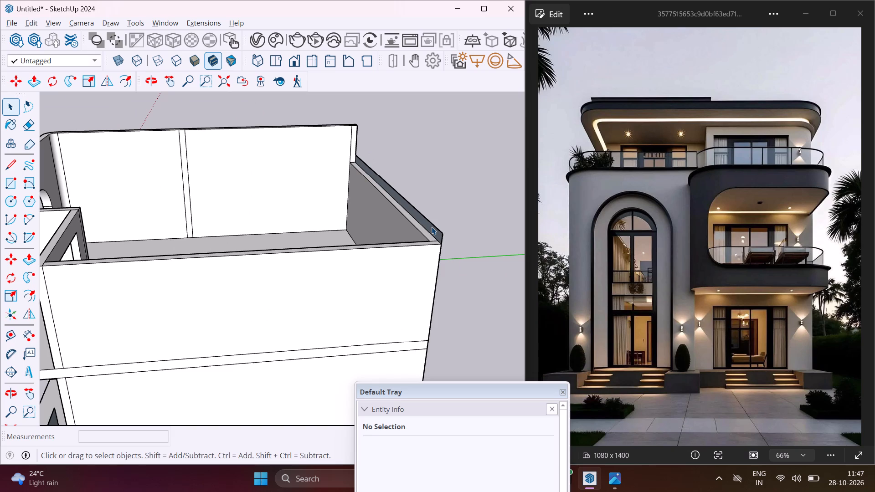
{"action": "left_click", "coordinate": [432, 231]}
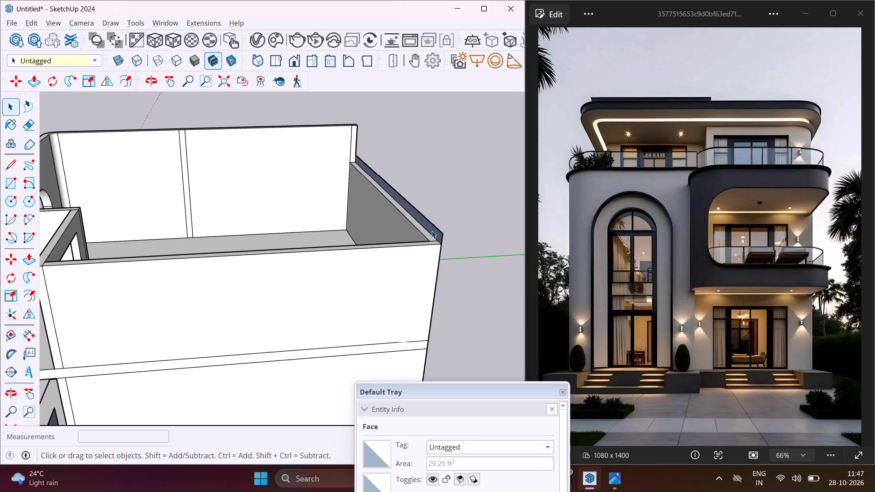
{"action": "key", "text": "p"}
{"action": "left_click", "coordinate": [432, 231]}
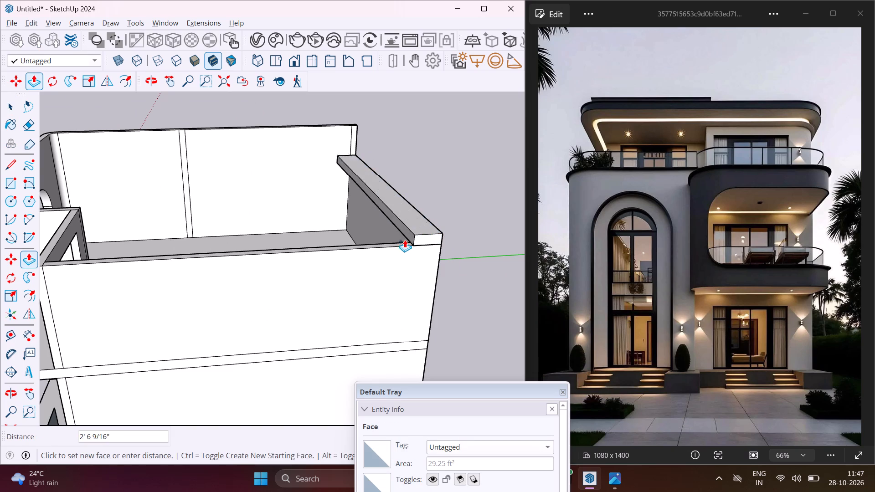
{"action": "scroll", "coordinate": [405, 240], "scroll_direction": "down", "scroll_amount": 9}
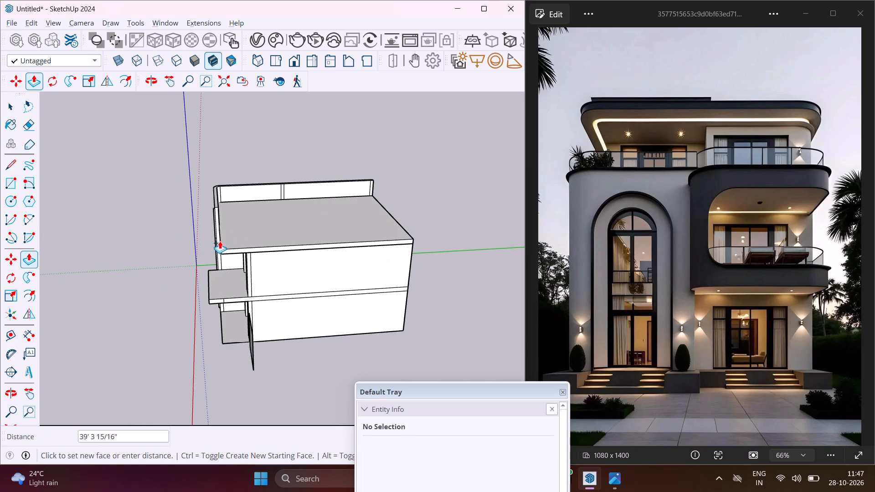
{"action": "scroll", "coordinate": [219, 215], "scroll_direction": "up", "scroll_amount": 11}
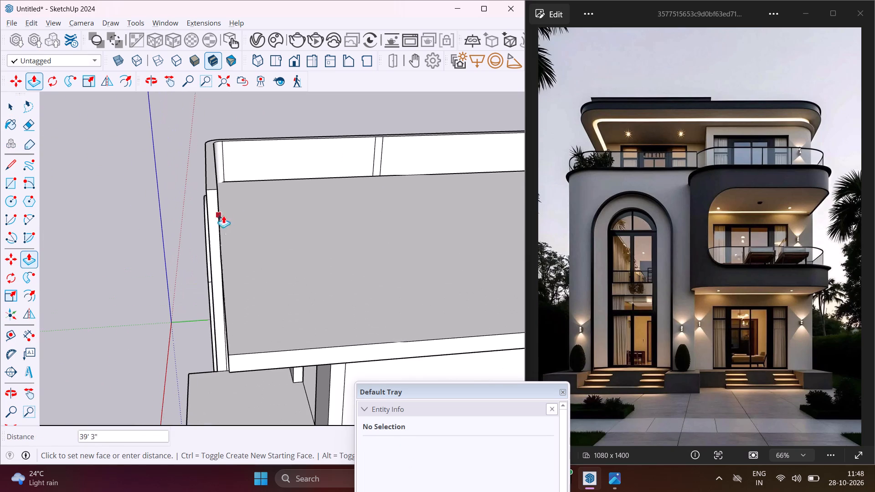
{"action": "left_click", "coordinate": [218, 208]}
Push/Pull the new top slab's front edge beside the arched wall outward, in line with the balcony slab's front edge below.
{"action": "middle_click_drag", "start_coordinate": [218, 208], "coordinate": [335, 152]}
{"action": "scroll", "coordinate": [225, 211], "scroll_direction": "up", "scroll_amount": 1}
{"action": "scroll", "coordinate": [344, 174], "scroll_direction": "up", "scroll_amount": 3}
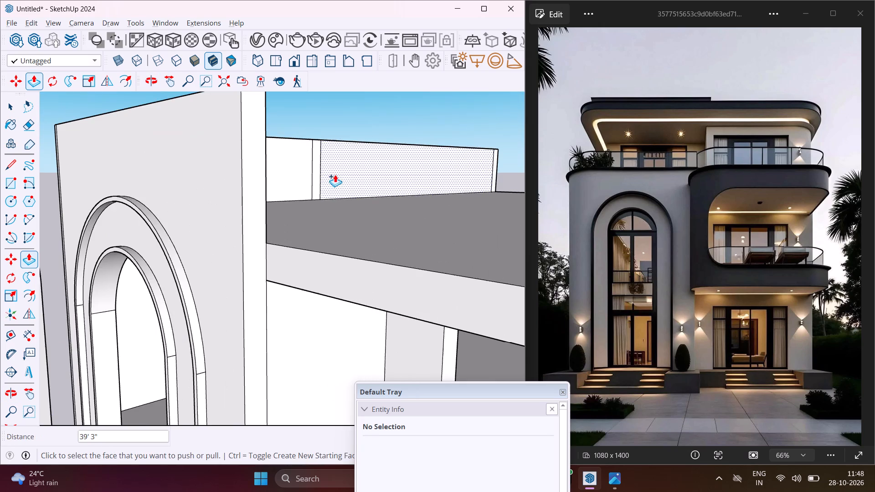
{"action": "scroll", "coordinate": [335, 174], "scroll_direction": "up", "scroll_amount": 1}
{"action": "scroll", "coordinate": [263, 193], "scroll_direction": "down", "scroll_amount": 6}
{"action": "scroll", "coordinate": [201, 210], "scroll_direction": "down", "scroll_amount": 9}
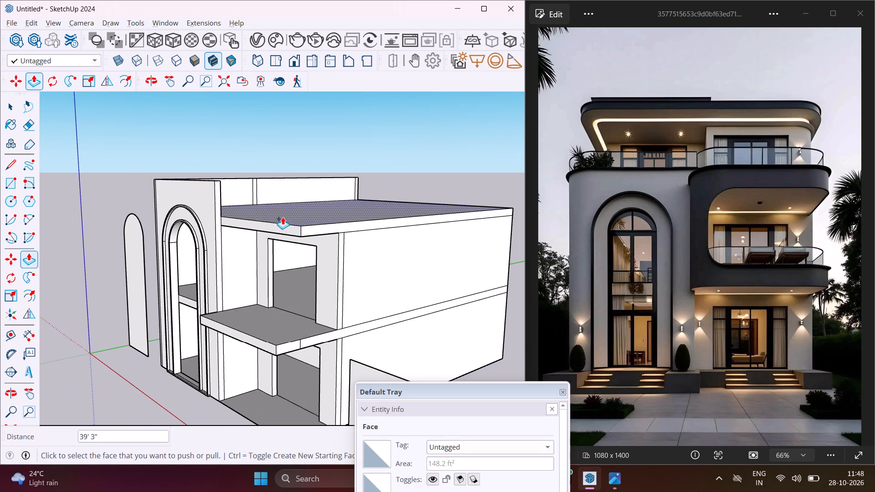
{"action": "left_click", "coordinate": [296, 228]}
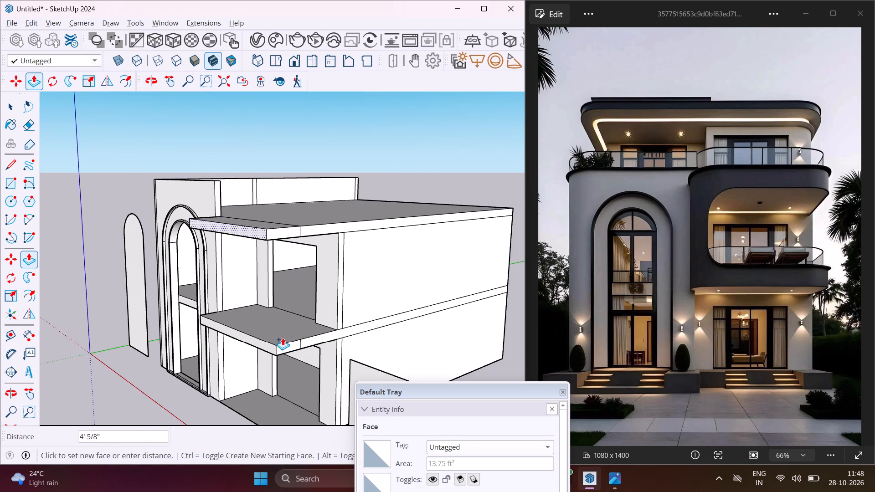
{"action": "left_click", "coordinate": [280, 353]}
{"action": "key", "text": "Escape"}
{"action": "key", "text": "space"}
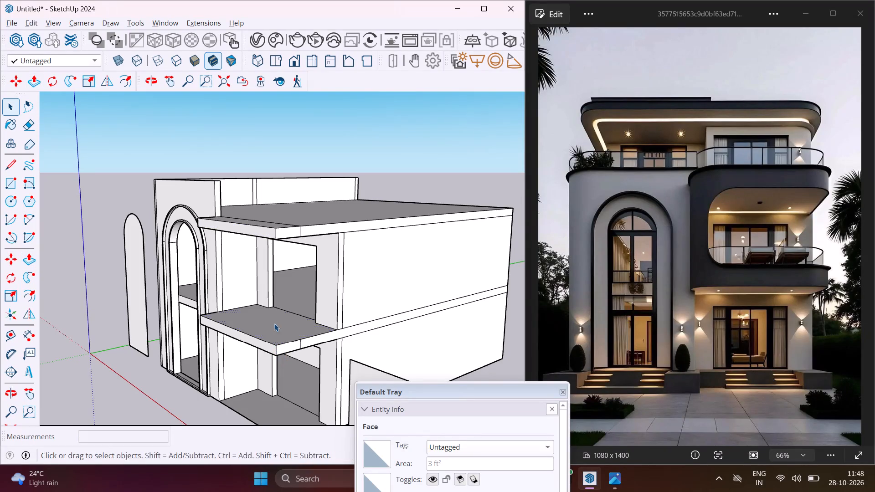
Erase the seam lines between the top slab and its front extension on the top face and the side face.
{"action": "middle_click_drag", "start_coordinate": [273, 320], "coordinate": [288, 379]}
{"action": "scroll", "coordinate": [232, 154], "scroll_direction": "down", "scroll_amount": 7}
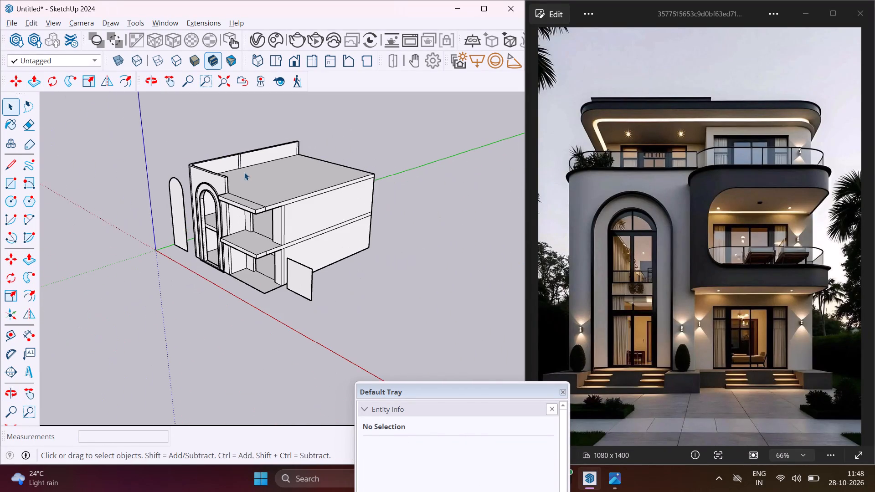
{"action": "middle_click_drag", "start_coordinate": [244, 174], "coordinate": [244, 269]}
{"action": "scroll", "coordinate": [228, 217], "scroll_direction": "up", "scroll_amount": 6}
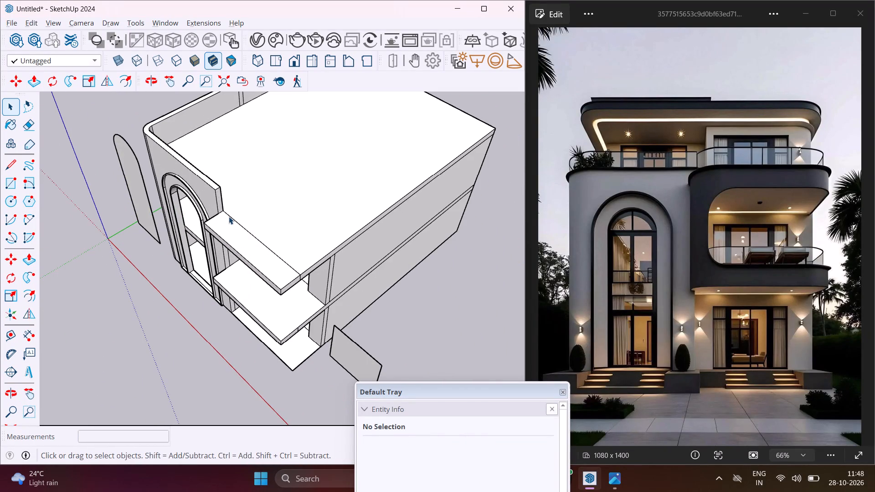
{"action": "key", "text": "e"}
{"action": "left_click", "coordinate": [248, 231]}
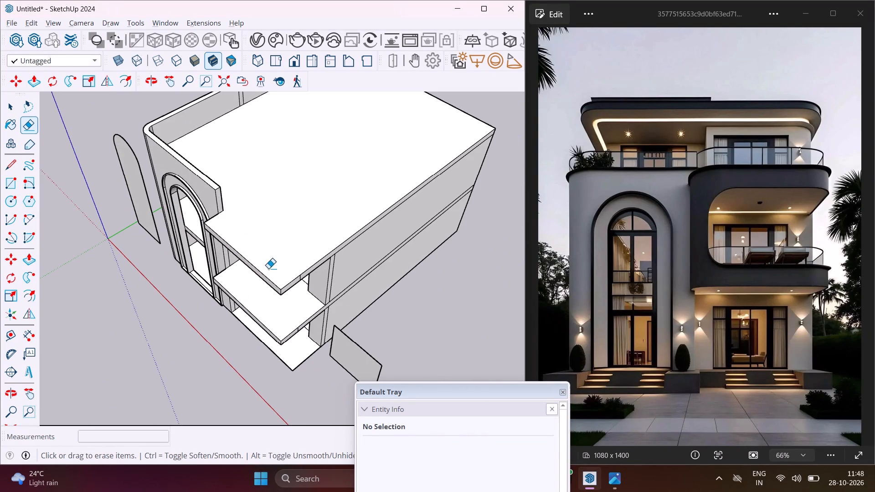
{"action": "middle_click_drag", "start_coordinate": [276, 283], "coordinate": [215, 243]}
{"action": "scroll", "coordinate": [278, 257], "scroll_direction": "up", "scroll_amount": 8}
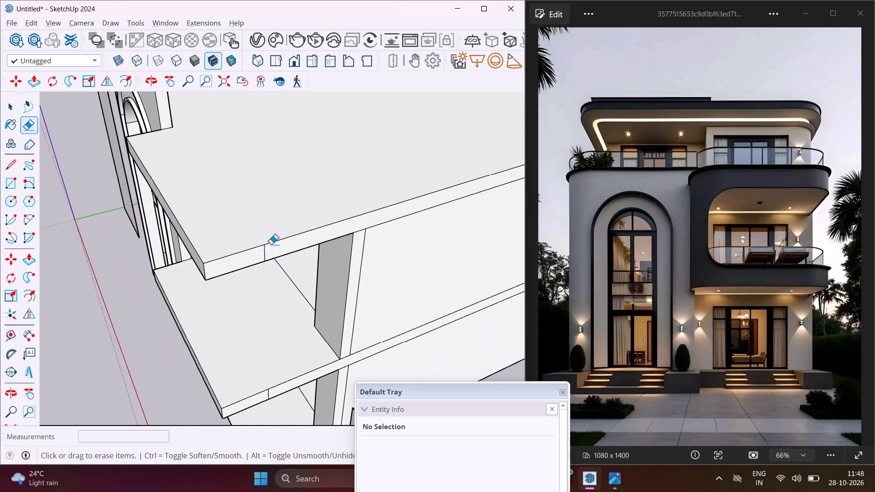
{"action": "left_click", "coordinate": [265, 252]}
Erase the short vertical seam line on the side face of the balcony slab.
{"action": "scroll", "coordinate": [237, 251], "scroll_direction": "down", "scroll_amount": 5}
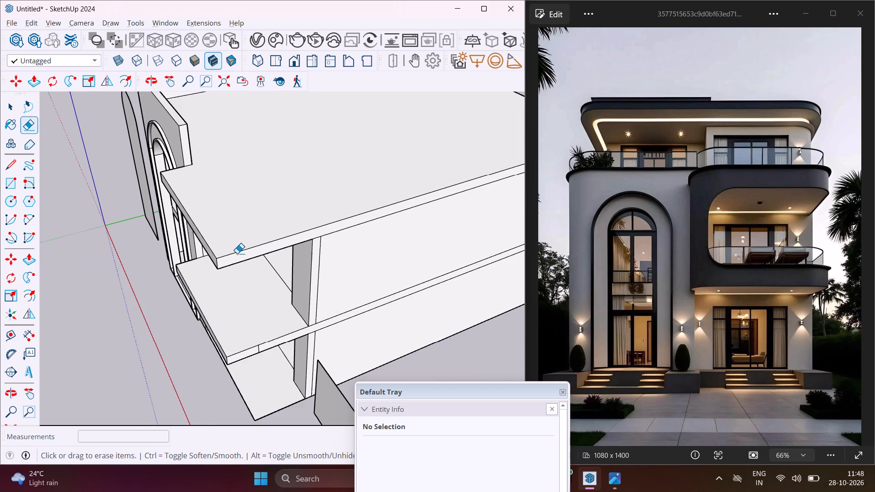
{"action": "scroll", "coordinate": [255, 356], "scroll_direction": "up", "scroll_amount": 12}
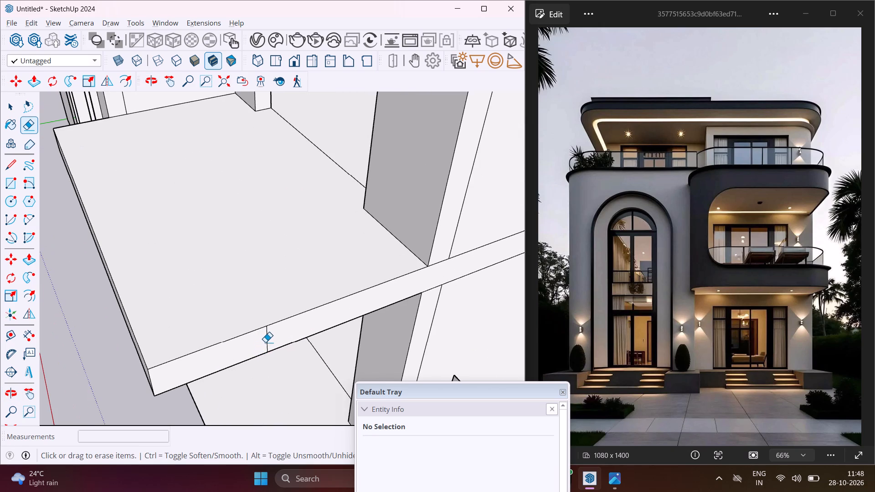
{"action": "left_click", "coordinate": [266, 339]}
{"action": "key", "text": "Escape"}
{"action": "key", "text": "space"}
Draw a 30' by 1' upright rectangle hanging down from the bottom edge of the house's rear wall, using the Rotated Rectangle tool.
{"action": "middle_click_drag", "start_coordinate": [269, 324], "coordinate": [316, 220]}
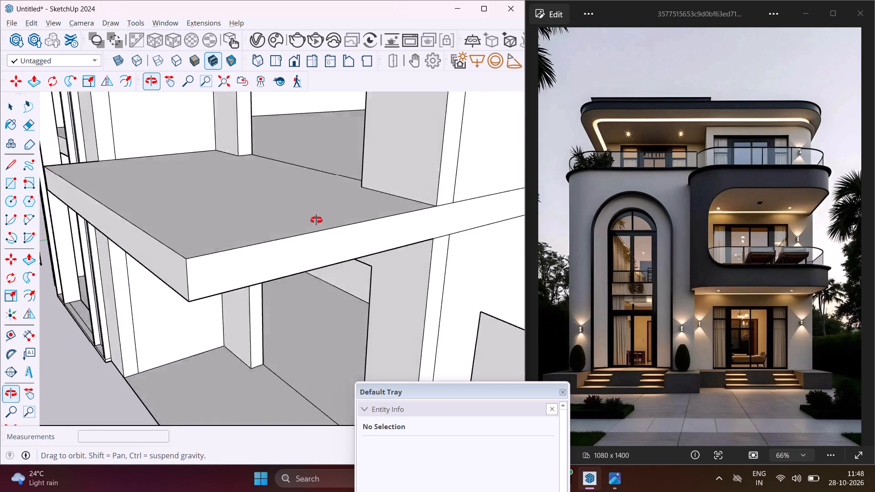
{"action": "middle_click_drag", "start_coordinate": [316, 220], "coordinate": [355, 165]}
{"action": "scroll", "coordinate": [349, 180], "scroll_direction": "down", "scroll_amount": 13}
{"action": "middle_click_drag", "start_coordinate": [322, 248], "coordinate": [324, 313]}
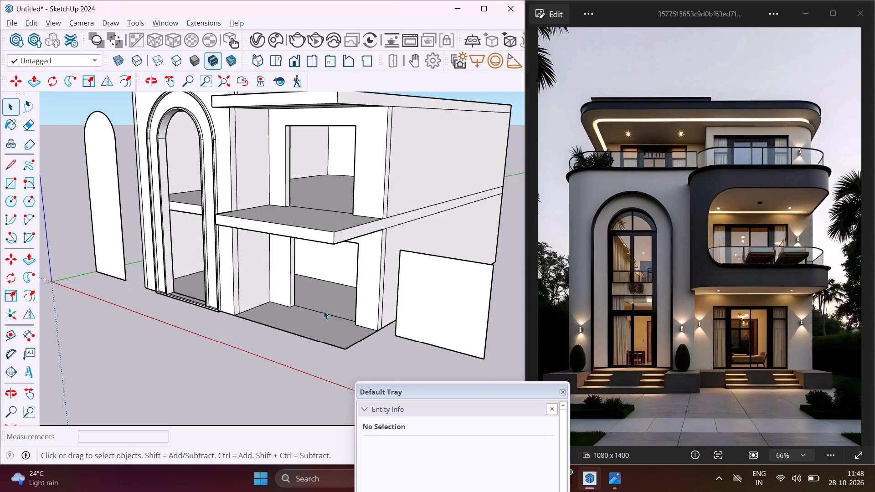
{"action": "scroll", "coordinate": [324, 309], "scroll_direction": "up", "scroll_amount": 3}
{"action": "left_click", "coordinate": [324, 307]}
{"action": "left_click", "coordinate": [320, 328]}
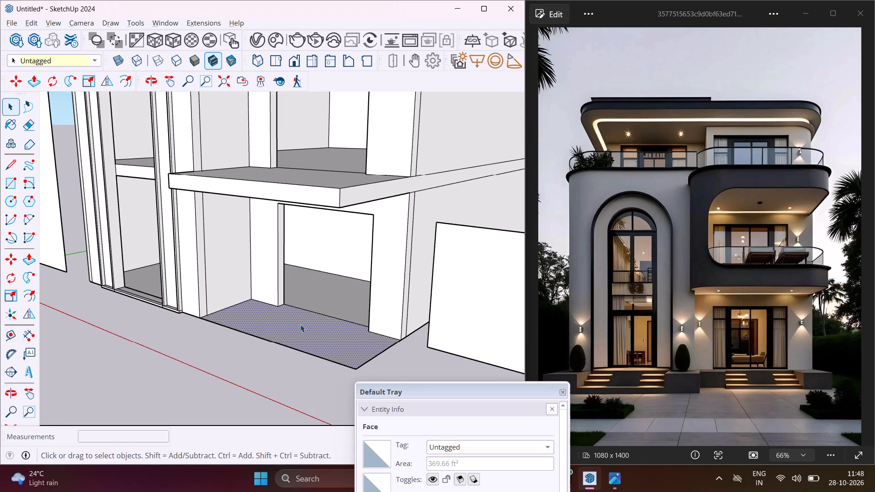
{"action": "scroll", "coordinate": [128, 287], "scroll_direction": "up", "scroll_amount": 4}
{"action": "middle_click_drag", "start_coordinate": [129, 286], "coordinate": [130, 208]}
{"action": "scroll", "coordinate": [134, 227], "scroll_direction": "up", "scroll_amount": 1}
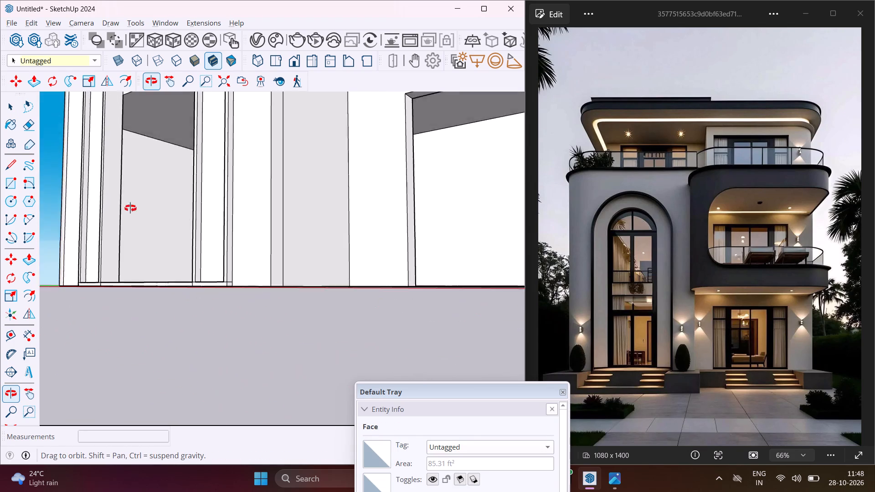
{"action": "middle_click_drag", "start_coordinate": [130, 208], "coordinate": [54, 158]}
{"action": "scroll", "coordinate": [109, 202], "scroll_direction": "down", "scroll_amount": 12}
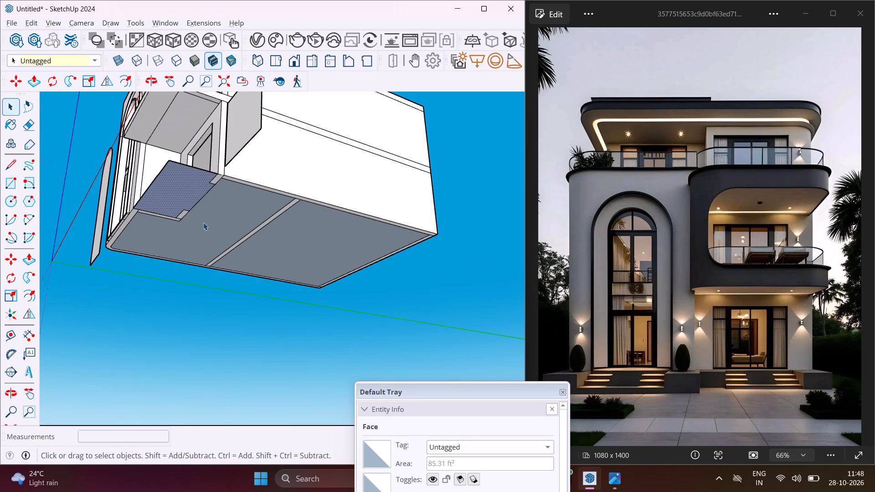
{"action": "middle_click_drag", "start_coordinate": [291, 233], "coordinate": [202, 254]}
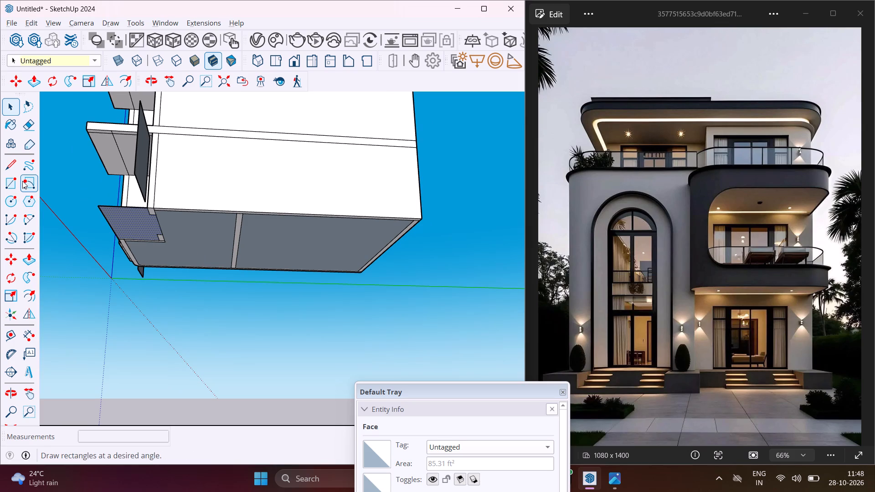
{"action": "left_click", "coordinate": [22, 181]}
{"action": "scroll", "coordinate": [361, 287], "scroll_direction": "up", "scroll_amount": 11}
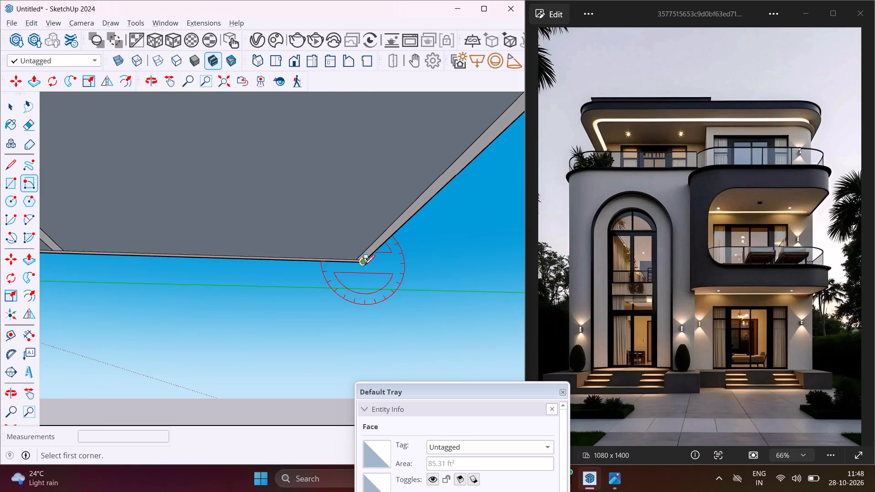
{"action": "scroll", "coordinate": [365, 264], "scroll_direction": "up", "scroll_amount": 8}
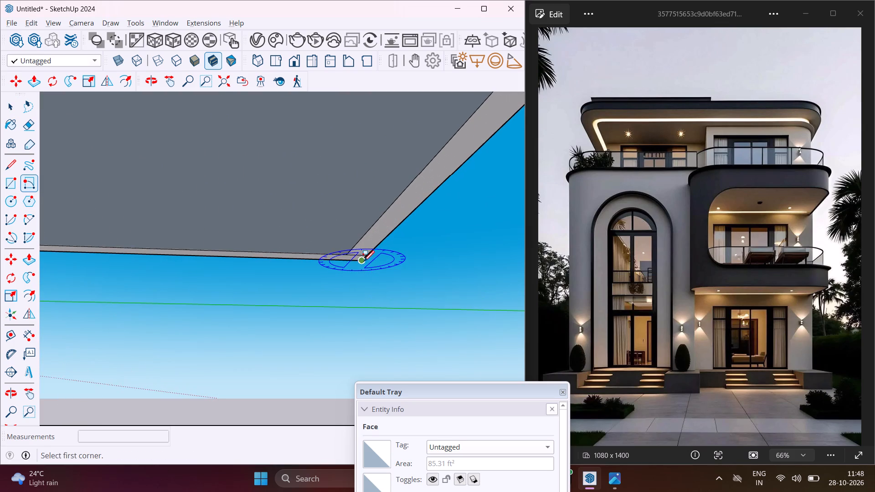
{"action": "left_click", "coordinate": [362, 260]}
{"action": "scroll", "coordinate": [382, 211], "scroll_direction": "down", "scroll_amount": 16}
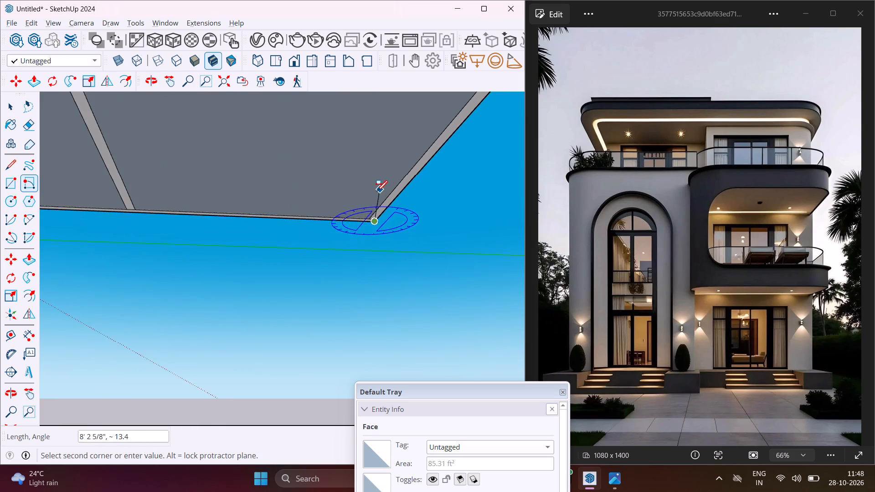
{"action": "scroll", "coordinate": [376, 191], "scroll_direction": "down", "scroll_amount": 6}
{"action": "scroll", "coordinate": [424, 138], "scroll_direction": "up", "scroll_amount": 3}
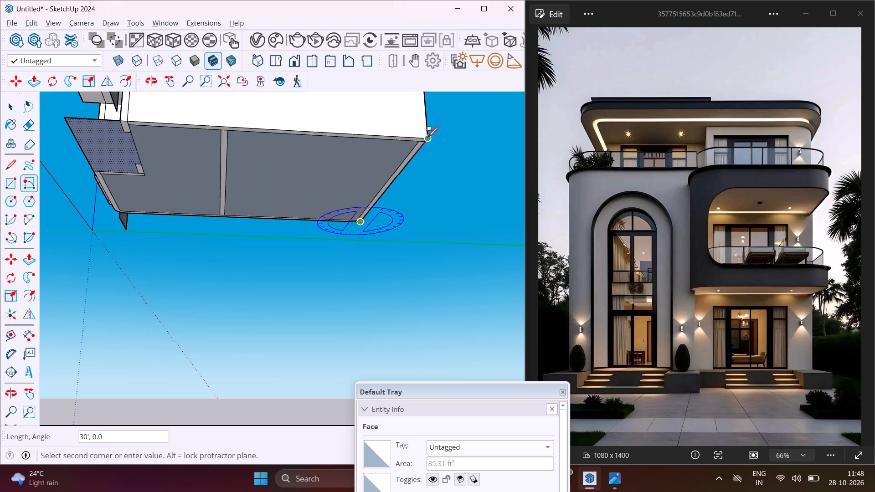
{"action": "scroll", "coordinate": [427, 137], "scroll_direction": "up", "scroll_amount": 3}
{"action": "left_click", "coordinate": [428, 138]}
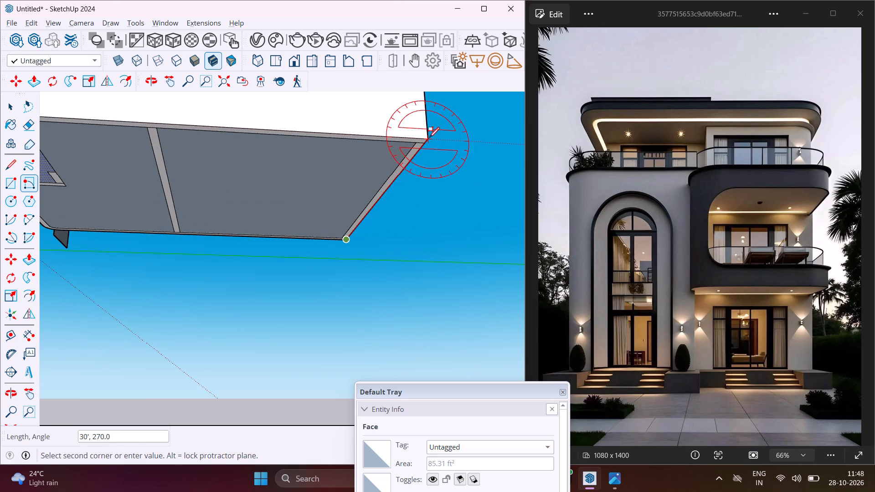
{"action": "middle_click_drag", "start_coordinate": [427, 139], "coordinate": [417, 208]}
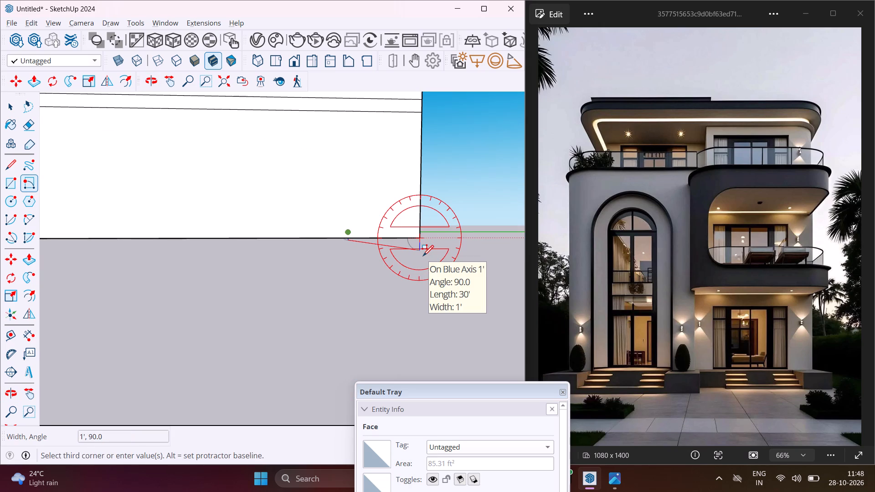
{"action": "key", "text": "1"}
{"action": "key", "text": "apostrophe"}
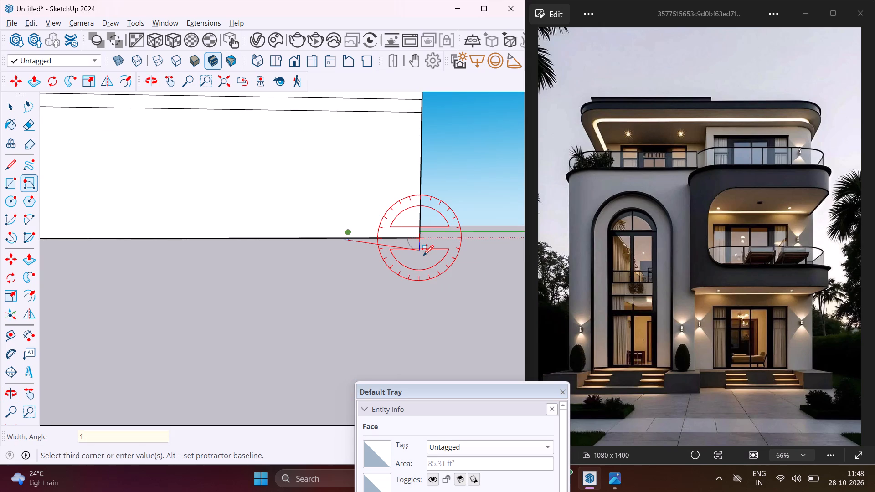
{"action": "key", "text": "Return"}
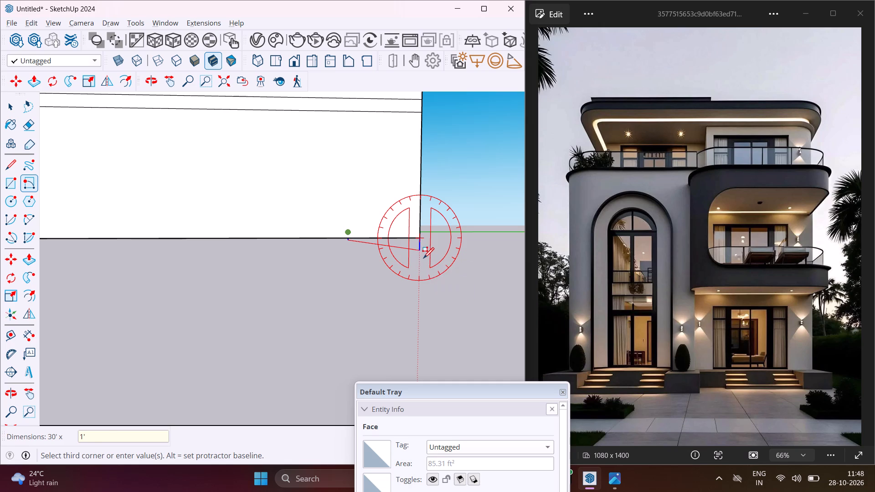
{"action": "key", "text": "1"}
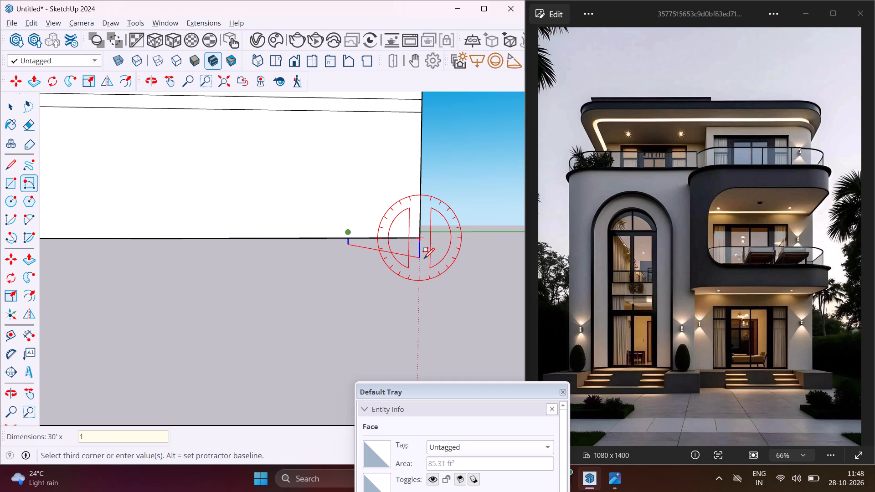
{"action": "key", "text": "apostrophe"}
{"action": "key", "text": "Return"}
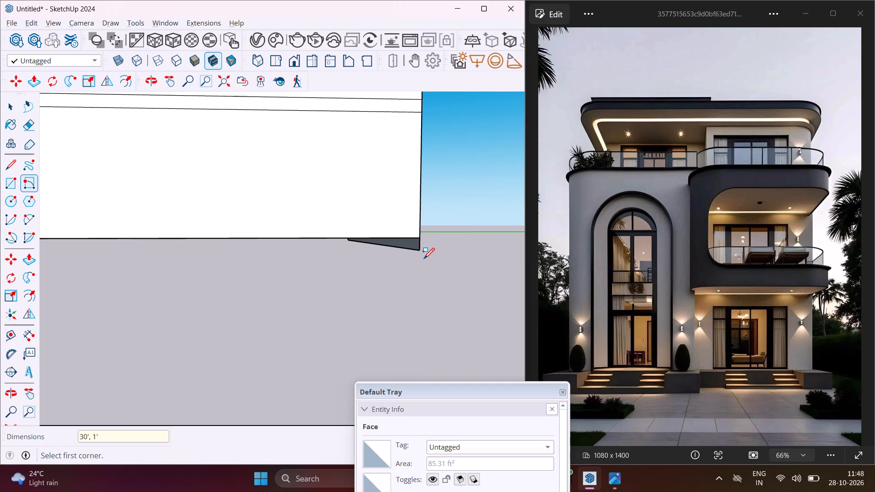
{"action": "key", "text": "Escape"}
{"action": "key", "text": "space"}
Push/Pull the strip below the rear wall 40' toward the front, to the arched wall's front edge, forming the ground-floor base slab.
{"action": "scroll", "coordinate": [405, 250], "scroll_direction": "up", "scroll_amount": 4}
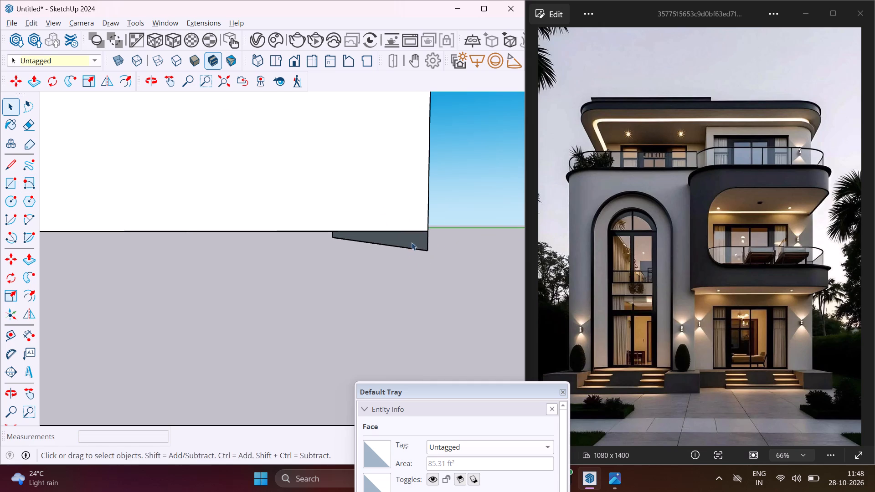
{"action": "left_click", "coordinate": [416, 239]}
{"action": "key", "text": "p"}
{"action": "left_click", "coordinate": [416, 239]}
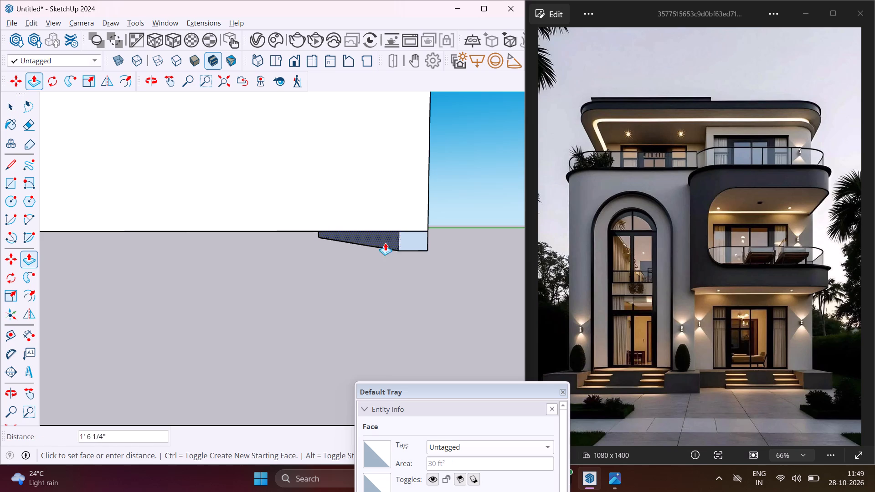
{"action": "scroll", "coordinate": [375, 236], "scroll_direction": "down", "scroll_amount": 14}
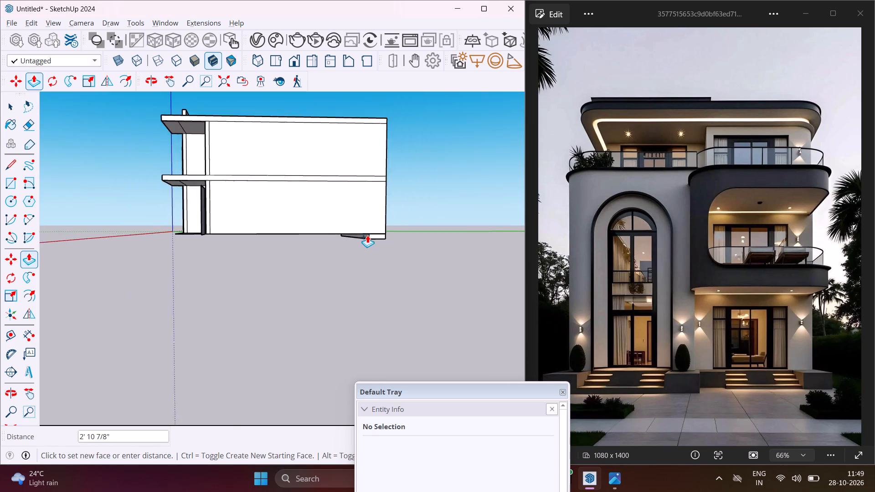
{"action": "scroll", "coordinate": [367, 235], "scroll_direction": "down", "scroll_amount": 5}
{"action": "scroll", "coordinate": [249, 227], "scroll_direction": "up", "scroll_amount": 8}
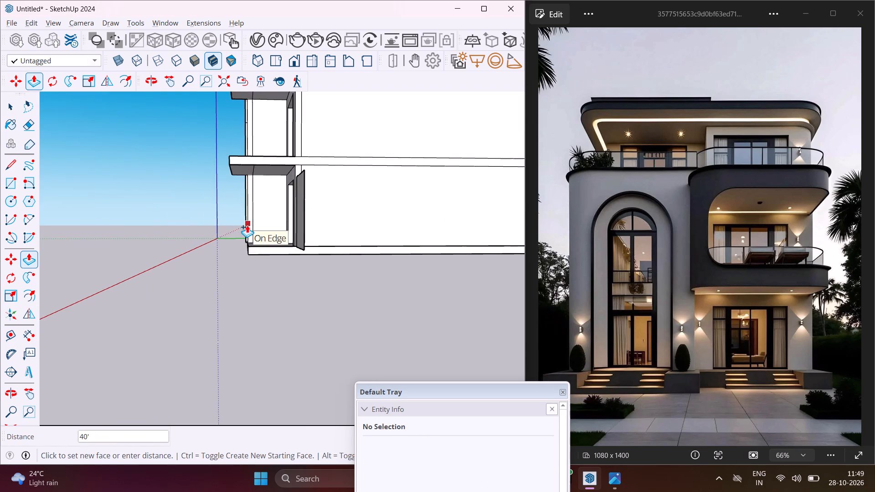
{"action": "scroll", "coordinate": [247, 225], "scroll_direction": "up", "scroll_amount": 7}
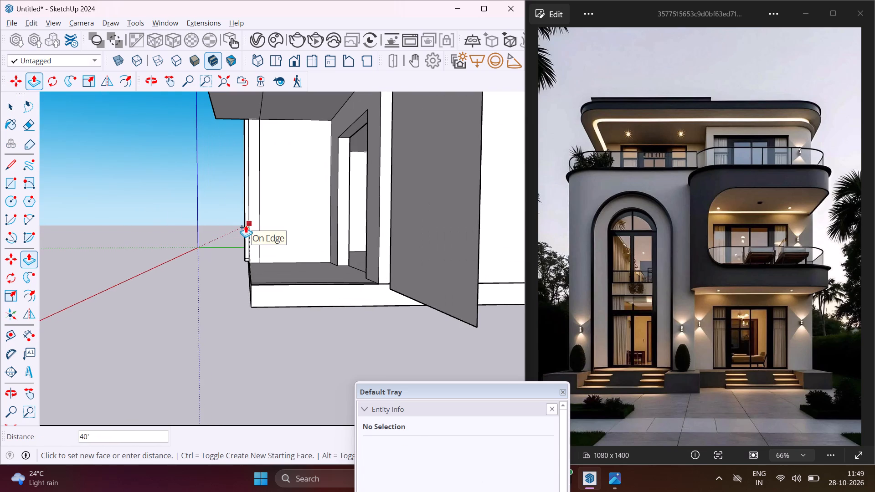
{"action": "left_click", "coordinate": [248, 224]}
{"action": "scroll", "coordinate": [248, 224], "scroll_direction": "up", "scroll_amount": 1}
{"action": "middle_click_drag", "start_coordinate": [248, 224], "coordinate": [360, 256]}
{"action": "key", "text": "Escape"}
{"action": "key", "text": "space"}
Examine the new base slab, the balcony slab and the top slab from the front, above and the side.
{"action": "scroll", "coordinate": [239, 241], "scroll_direction": "down", "scroll_amount": 7}
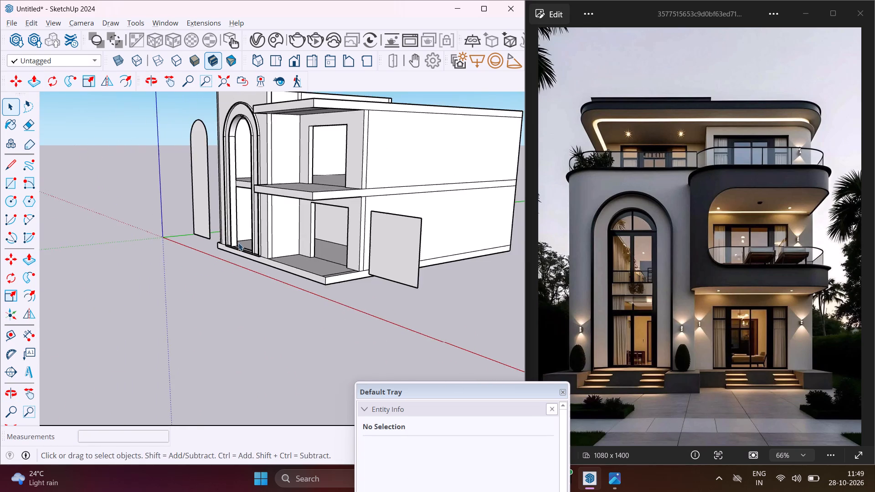
{"action": "scroll", "coordinate": [238, 243], "scroll_direction": "down", "scroll_amount": 5}
{"action": "middle_click_drag", "start_coordinate": [267, 254], "coordinate": [508, 330]}
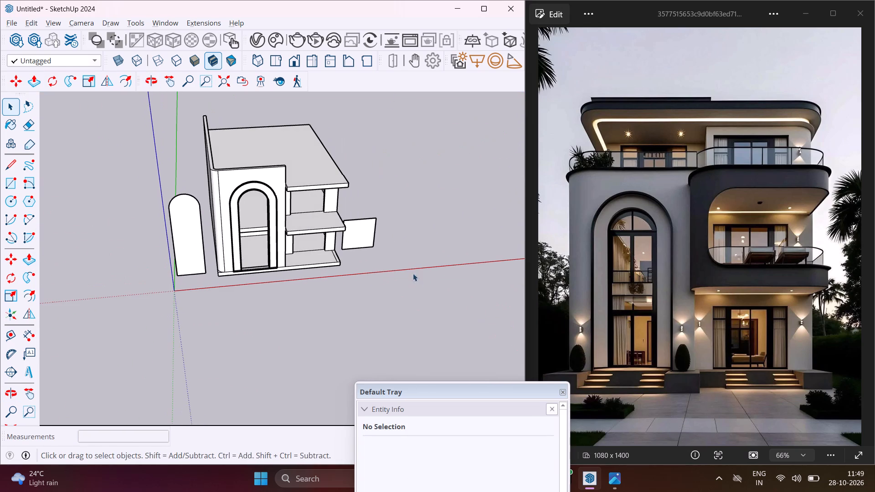
{"action": "scroll", "coordinate": [356, 218], "scroll_direction": "up", "scroll_amount": 9}
{"action": "middle_click_drag", "start_coordinate": [371, 227], "coordinate": [384, 290]}
{"action": "scroll", "coordinate": [299, 233], "scroll_direction": "up", "scroll_amount": 5}
{"action": "middle_click_drag", "start_coordinate": [306, 236], "coordinate": [339, 215]}
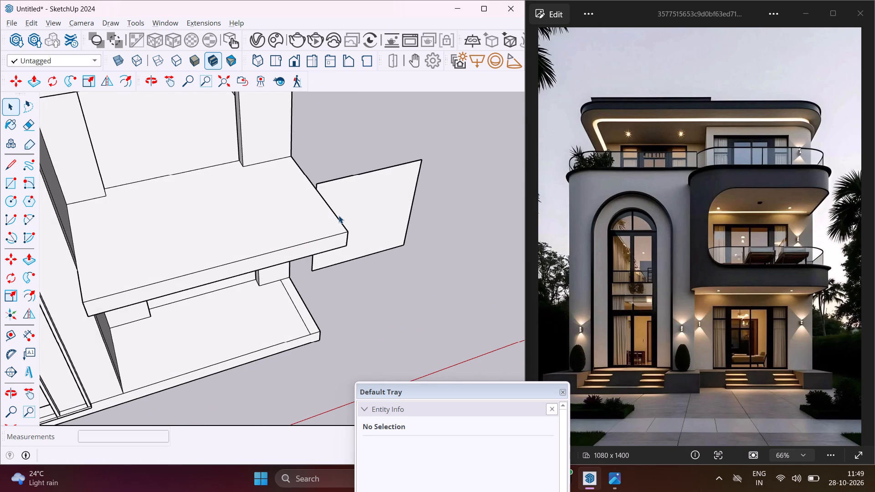
{"action": "scroll", "coordinate": [339, 215], "scroll_direction": "down", "scroll_amount": 6}
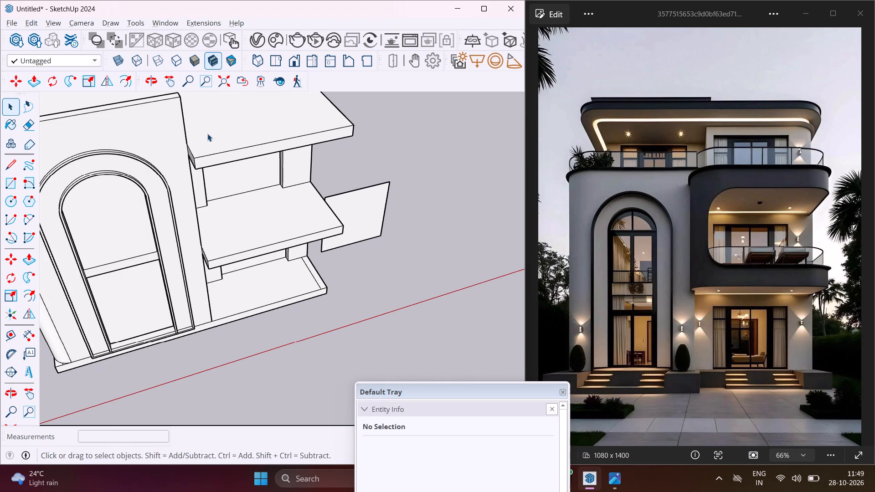
{"action": "middle_click_drag", "start_coordinate": [207, 136], "coordinate": [133, 176]}
{"action": "scroll", "coordinate": [165, 155], "scroll_direction": "down", "scroll_amount": 4}
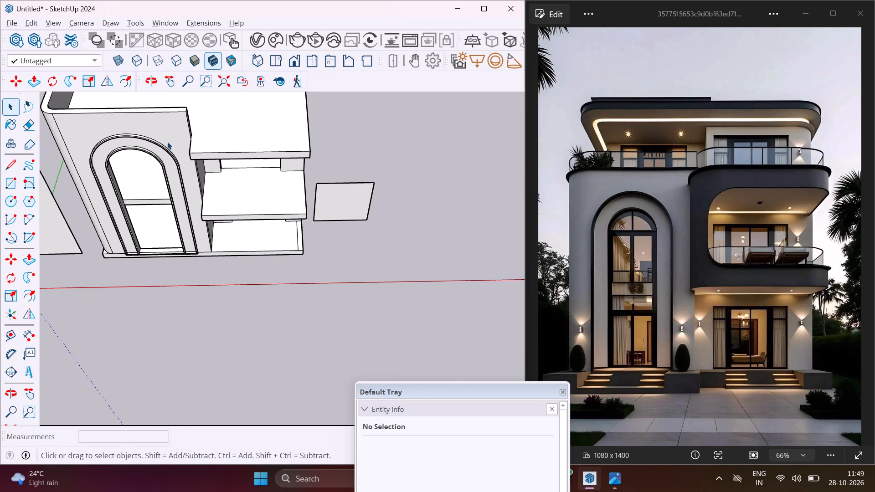
{"action": "scroll", "coordinate": [201, 113], "scroll_direction": "up", "scroll_amount": 4}
{"action": "middle_click_drag", "start_coordinate": [206, 118], "coordinate": [37, 56]}
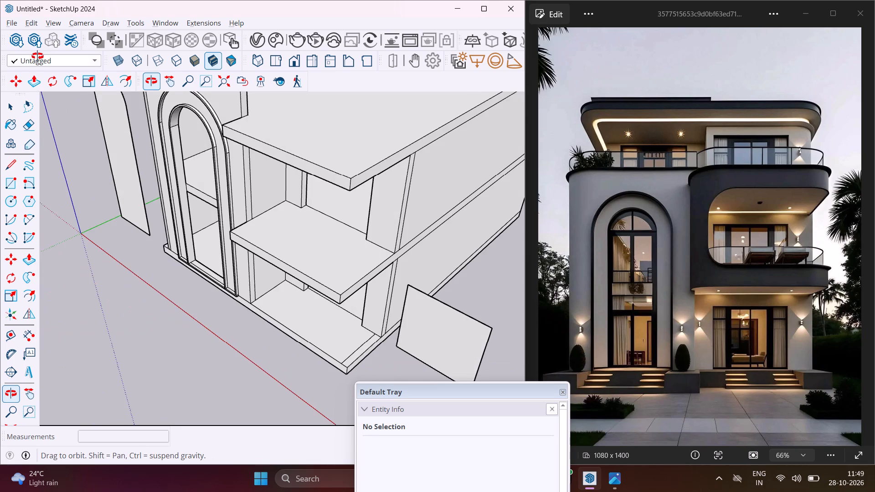
{"action": "middle_click_drag", "start_coordinate": [37, 56], "coordinate": [37, 51]}
{"action": "scroll", "coordinate": [190, 121], "scroll_direction": "down", "scroll_amount": 5}
{"action": "middle_click_drag", "start_coordinate": [201, 118], "coordinate": [188, 124]}
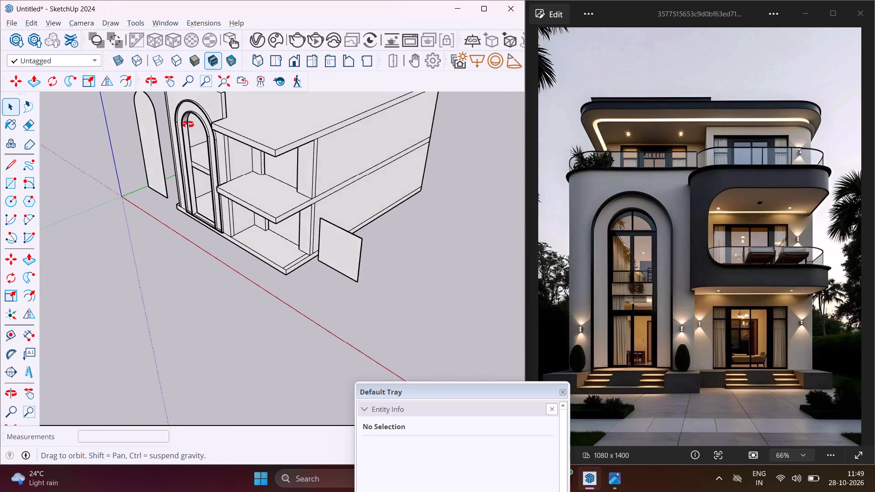
{"action": "middle_click_drag", "start_coordinate": [188, 124], "coordinate": [108, 145]}
{"action": "scroll", "coordinate": [127, 145], "scroll_direction": "down", "scroll_amount": 6}
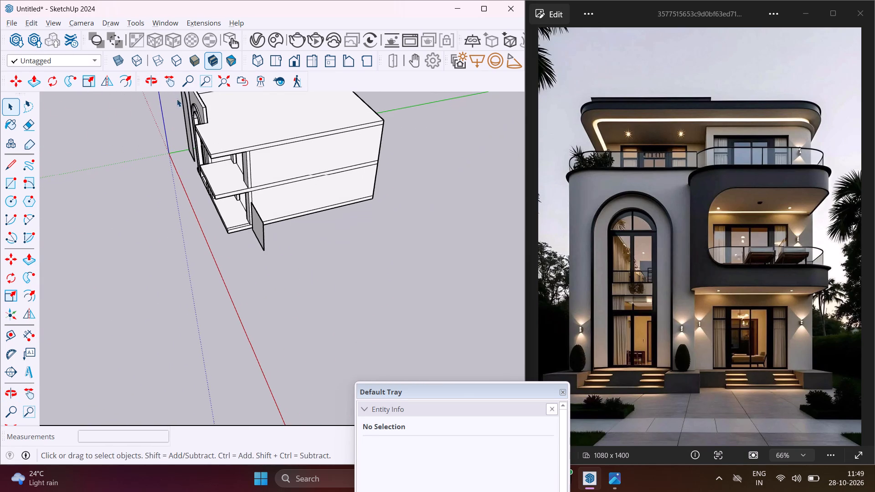
Examine the arched wall's upper end and how it meets the top slab.
{"action": "left_click", "coordinate": [175, 78]}
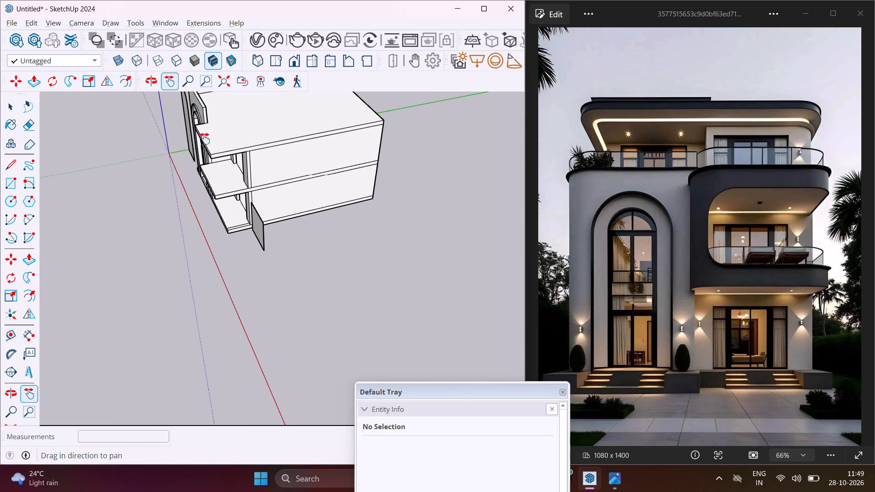
{"action": "left_click_drag", "start_coordinate": [206, 139], "coordinate": [206, 287]}
{"action": "scroll", "coordinate": [203, 269], "scroll_direction": "up", "scroll_amount": 9}
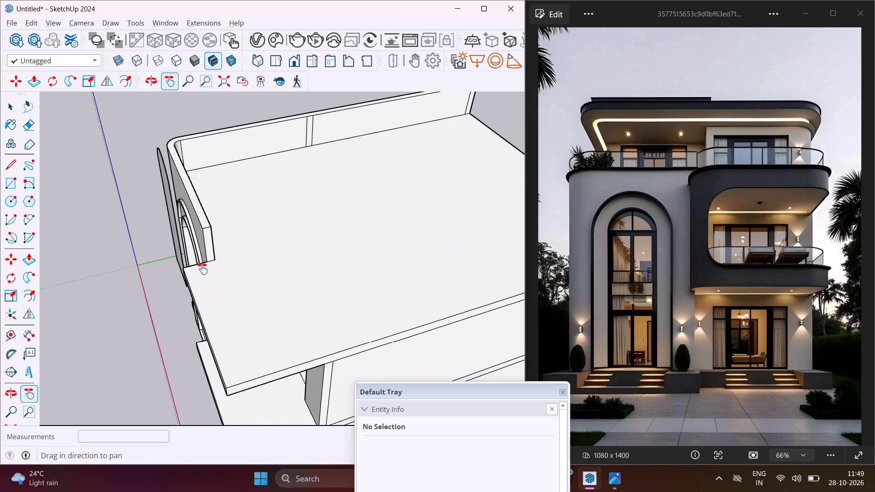
{"action": "middle_click_drag", "start_coordinate": [204, 269], "coordinate": [307, 183]}
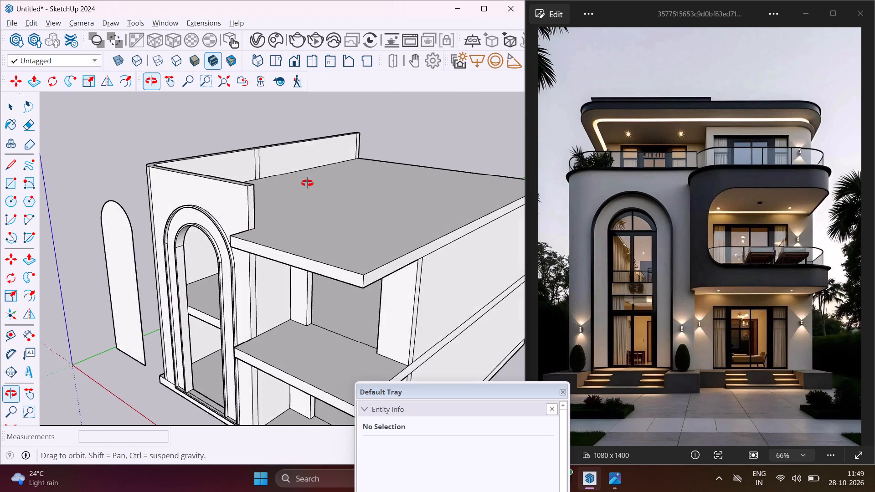
{"action": "middle_click_drag", "start_coordinate": [307, 183], "coordinate": [329, 197]}
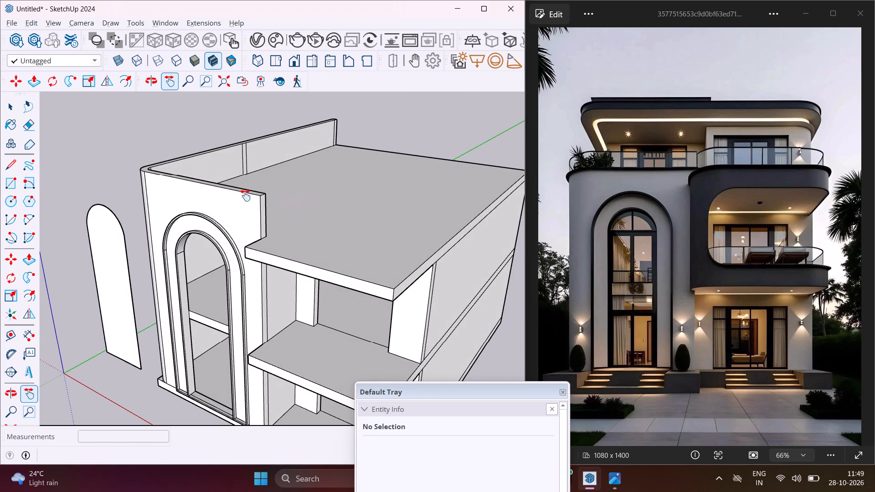
{"action": "key", "text": "Escape"}
{"action": "key", "text": "space"}
{"action": "middle_click_drag", "start_coordinate": [254, 186], "coordinate": [243, 216]}
{"action": "scroll", "coordinate": [241, 200], "scroll_direction": "up", "scroll_amount": 3}
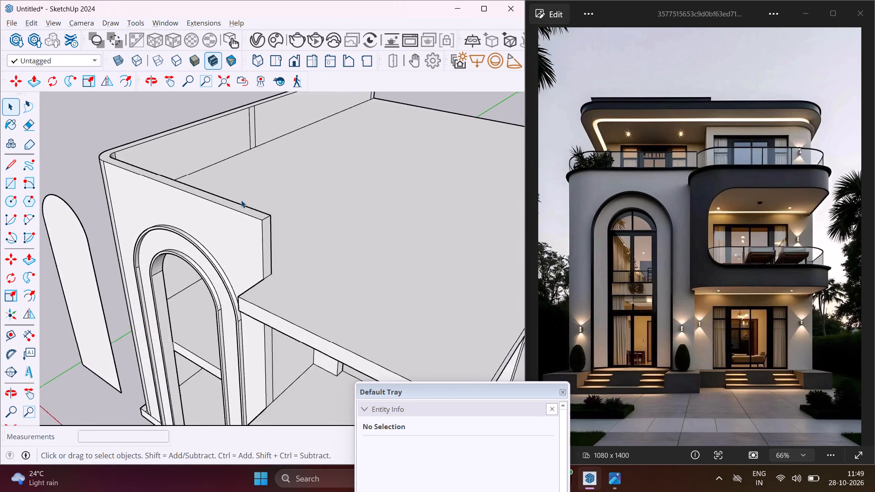
{"action": "scroll", "coordinate": [241, 200], "scroll_direction": "up", "scroll_amount": 4}
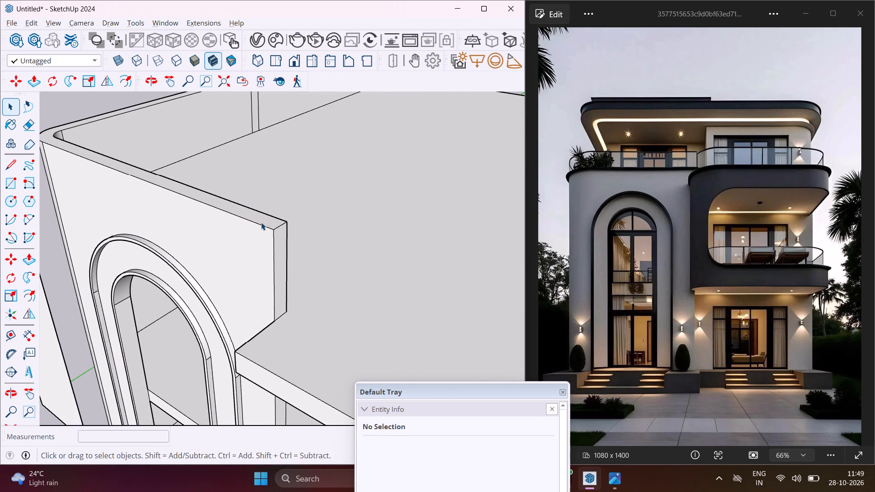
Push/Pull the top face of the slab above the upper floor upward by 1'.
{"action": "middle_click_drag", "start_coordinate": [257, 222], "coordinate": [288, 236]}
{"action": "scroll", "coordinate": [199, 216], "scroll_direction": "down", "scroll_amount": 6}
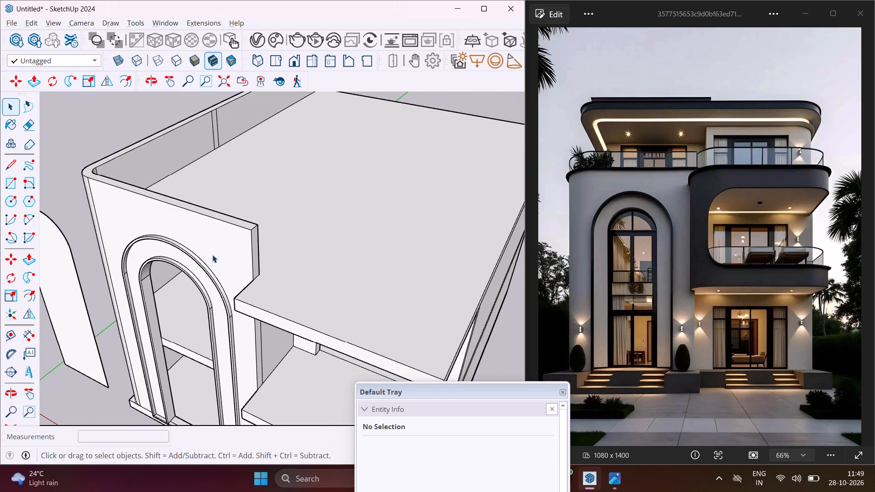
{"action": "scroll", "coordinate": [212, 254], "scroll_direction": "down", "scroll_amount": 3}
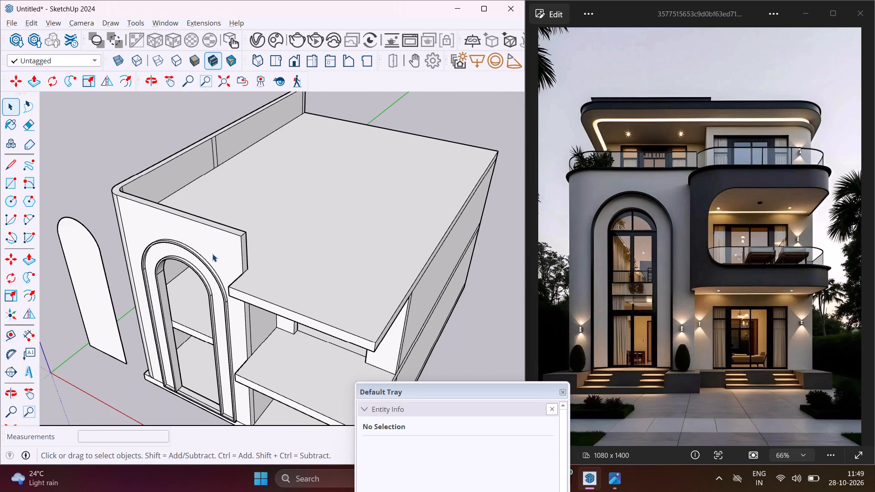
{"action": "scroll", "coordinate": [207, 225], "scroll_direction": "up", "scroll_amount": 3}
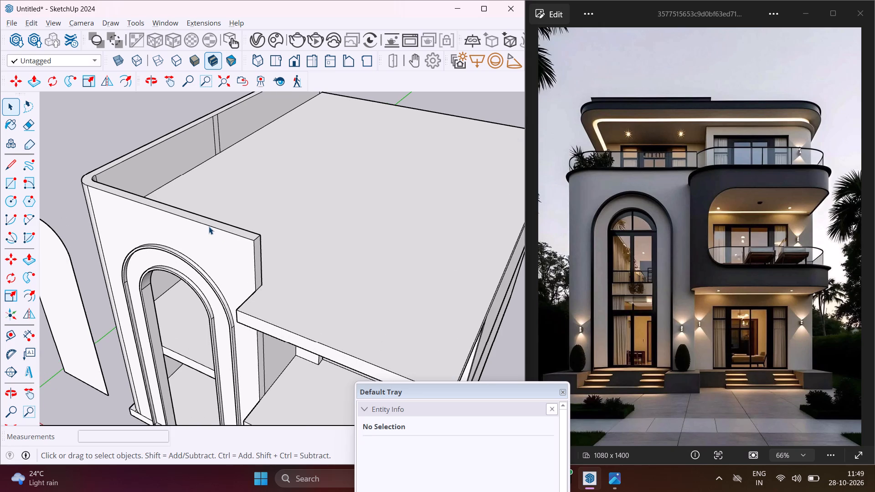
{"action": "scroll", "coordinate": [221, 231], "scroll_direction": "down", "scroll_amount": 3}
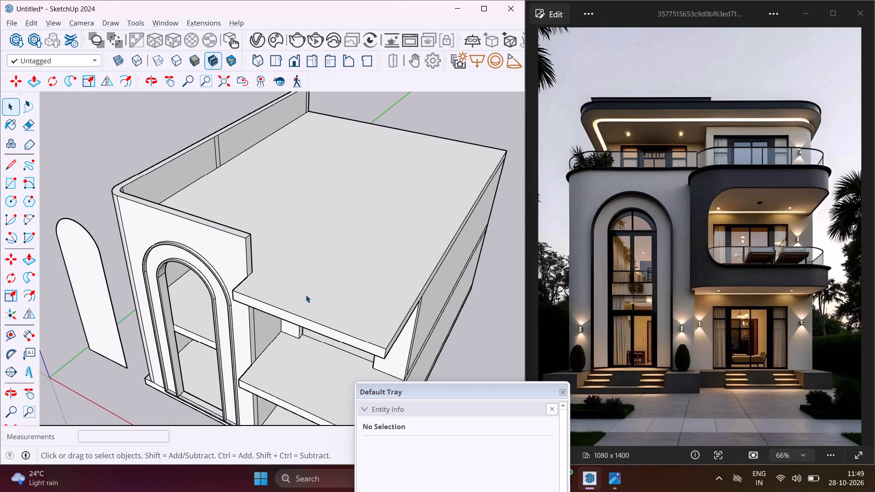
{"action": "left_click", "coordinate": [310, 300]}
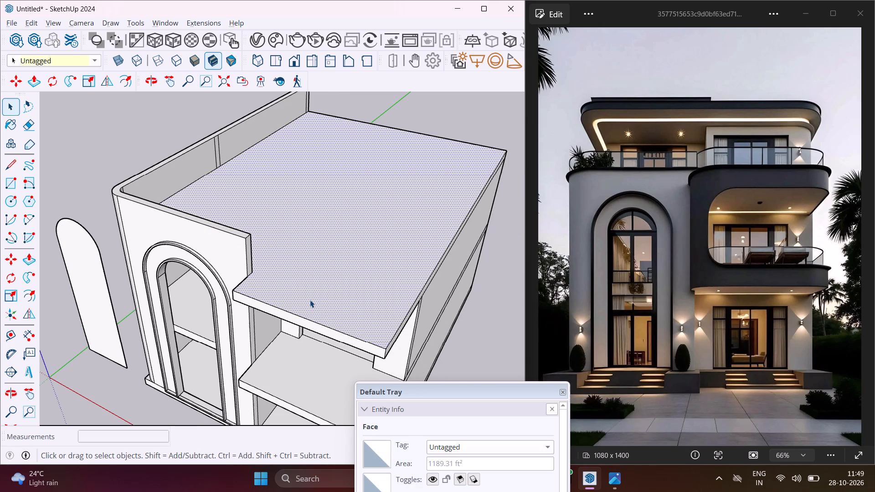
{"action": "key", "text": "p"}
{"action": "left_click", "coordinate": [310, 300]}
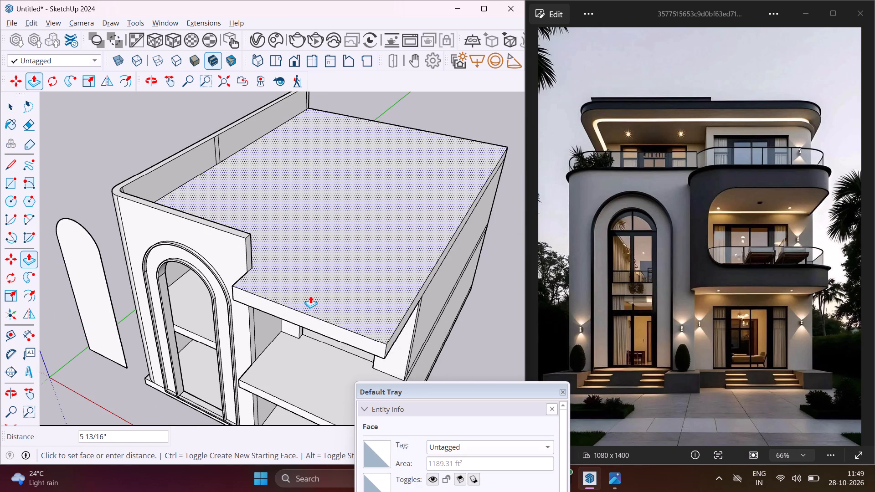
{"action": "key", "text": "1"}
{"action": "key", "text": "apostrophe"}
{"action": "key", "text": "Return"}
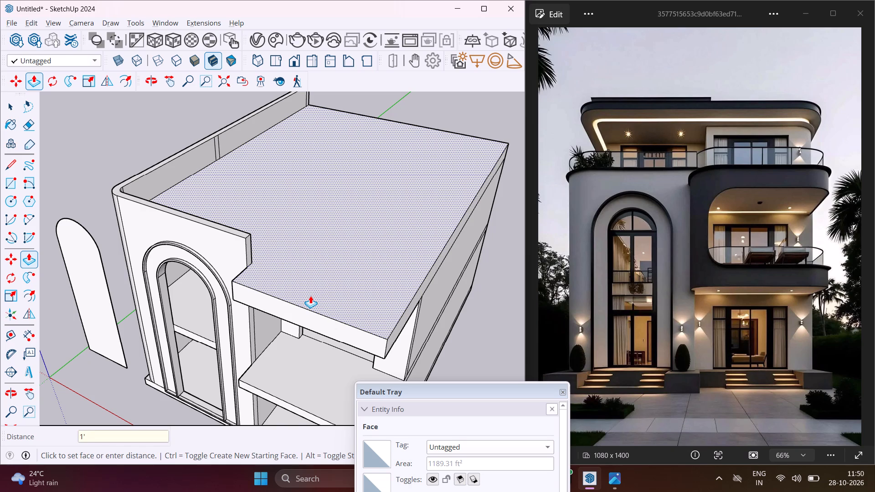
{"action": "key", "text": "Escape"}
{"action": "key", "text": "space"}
Push/Pull the top face of the arched wall and its adjoining side wall down by 1'.
{"action": "scroll", "coordinate": [234, 229], "scroll_direction": "up", "scroll_amount": 3}
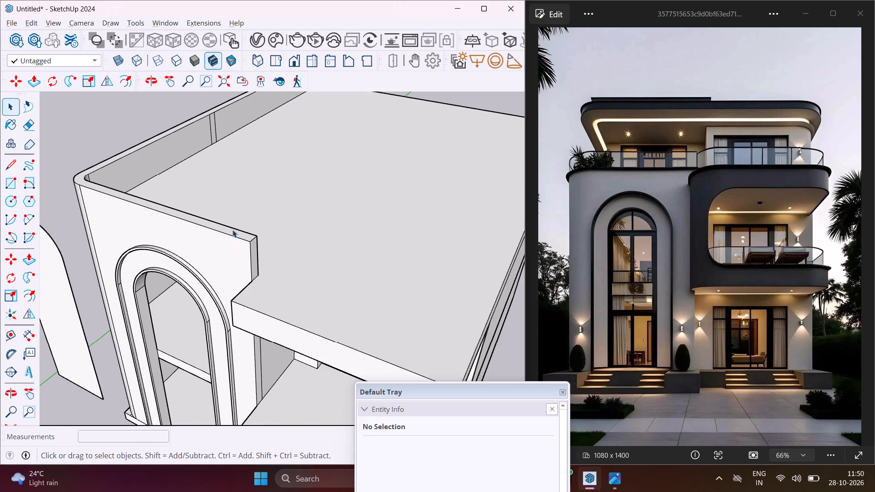
{"action": "middle_click_drag", "start_coordinate": [230, 236], "coordinate": [221, 291]}
{"action": "scroll", "coordinate": [232, 262], "scroll_direction": "up", "scroll_amount": 3}
{"action": "left_click", "coordinate": [235, 267]}
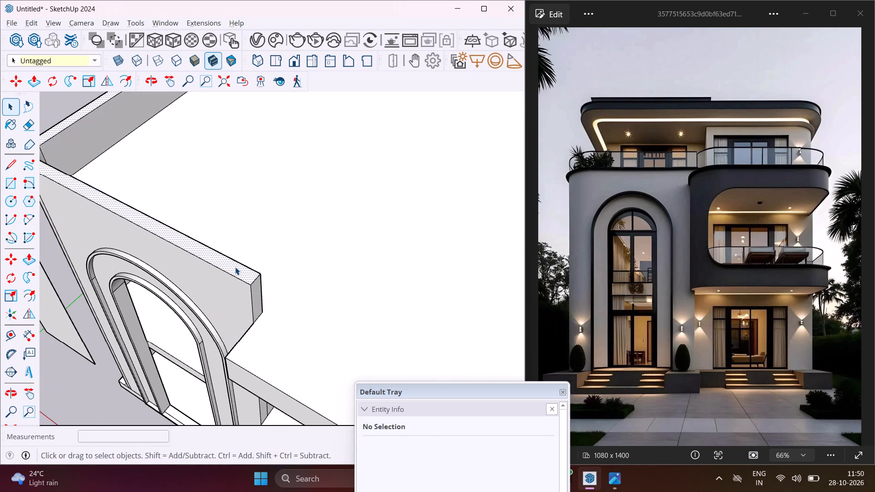
{"action": "key", "text": "p"}
{"action": "left_click", "coordinate": [235, 267]}
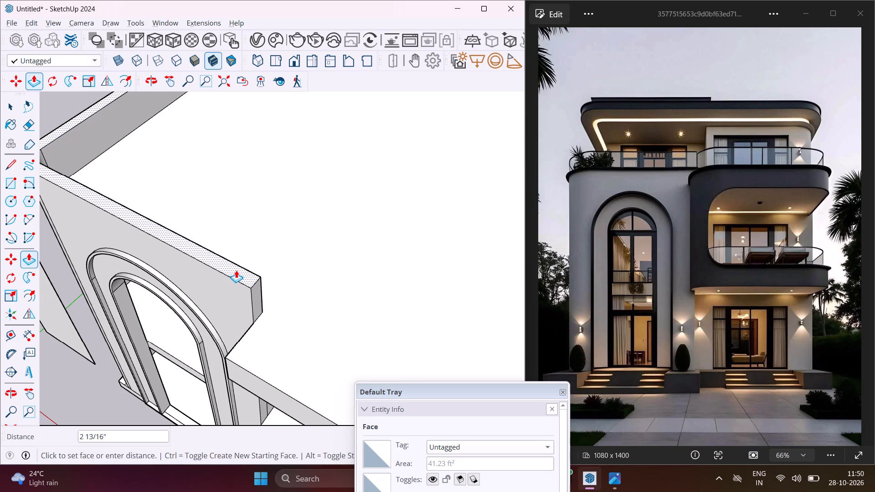
{"action": "type", "text": "1'"}
{"action": "key", "text": "Return"}
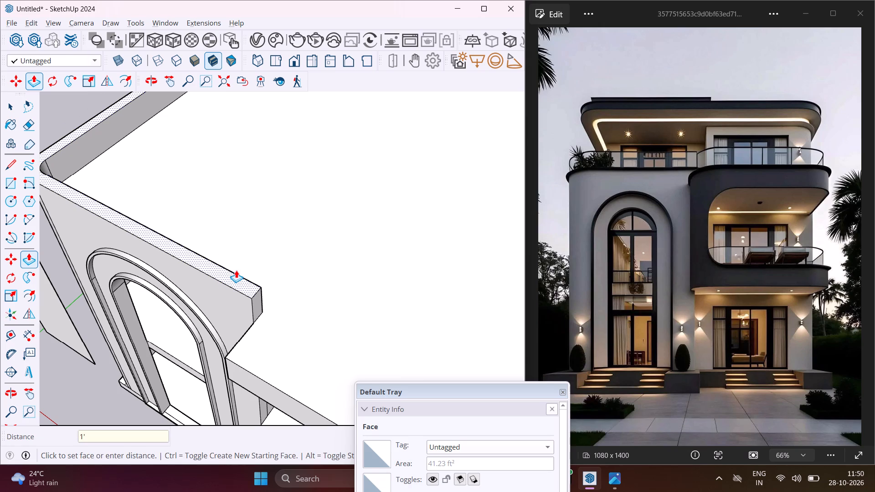
{"action": "middle_click_drag", "start_coordinate": [236, 270], "coordinate": [316, 189]}
{"action": "key", "text": "Escape"}
{"action": "key", "text": "space"}
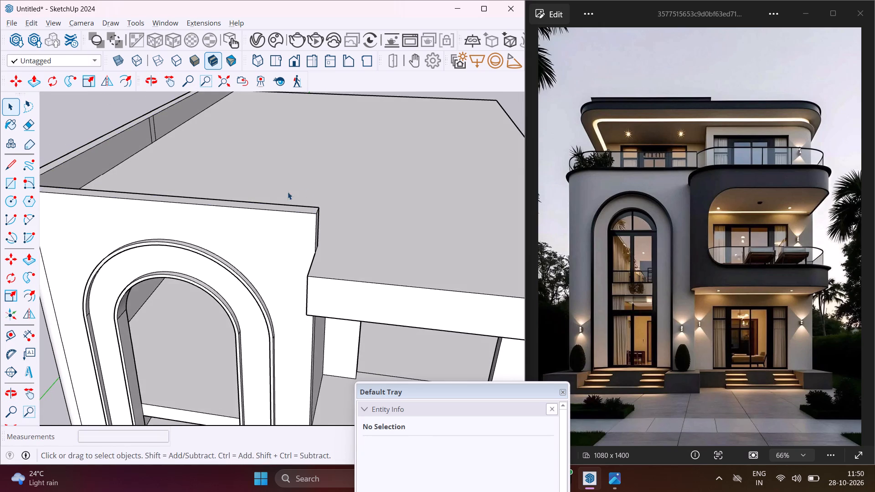
Erase the stray dividing edges on the underside of the balcony slab between the two floors.
{"action": "scroll", "coordinate": [269, 195], "scroll_direction": "down", "scroll_amount": 4}
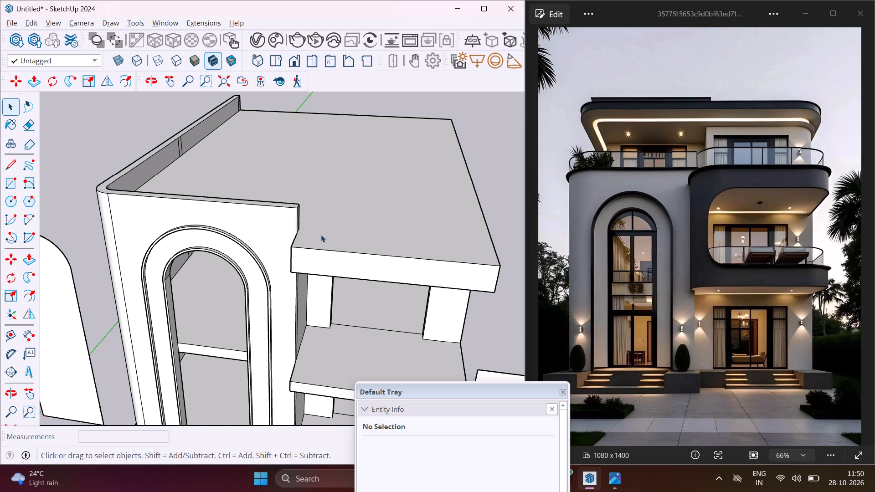
{"action": "middle_click_drag", "start_coordinate": [321, 234], "coordinate": [288, 236]}
{"action": "scroll", "coordinate": [268, 200], "scroll_direction": "down", "scroll_amount": 5}
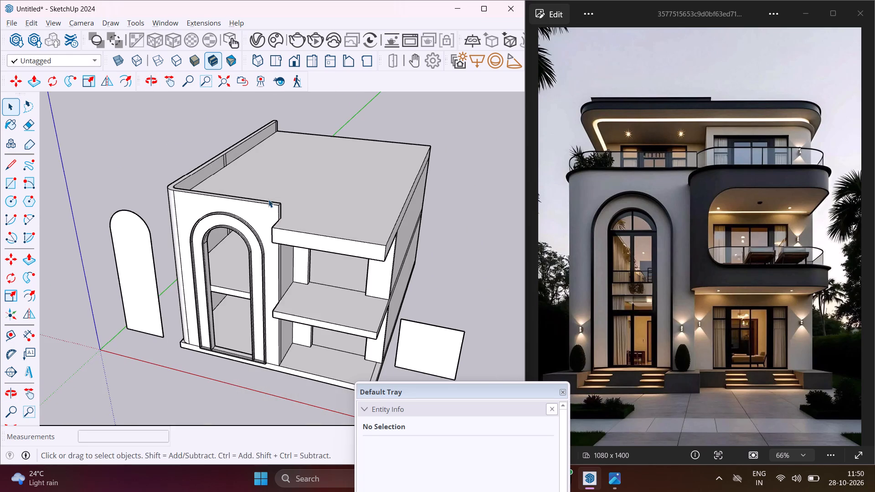
{"action": "scroll", "coordinate": [269, 200], "scroll_direction": "down", "scroll_amount": 3}
{"action": "middle_click_drag", "start_coordinate": [304, 289], "coordinate": [376, 140]}
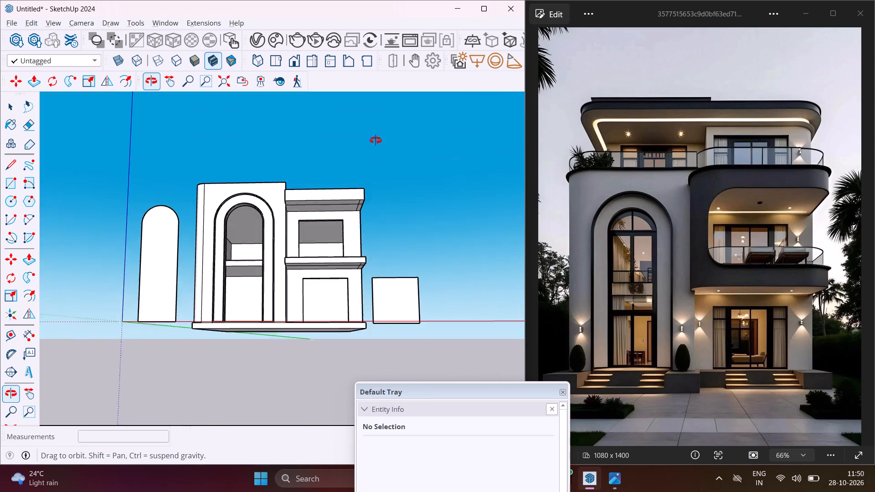
{"action": "middle_click_drag", "start_coordinate": [376, 140], "coordinate": [379, 133]}
{"action": "scroll", "coordinate": [343, 266], "scroll_direction": "up", "scroll_amount": 10}
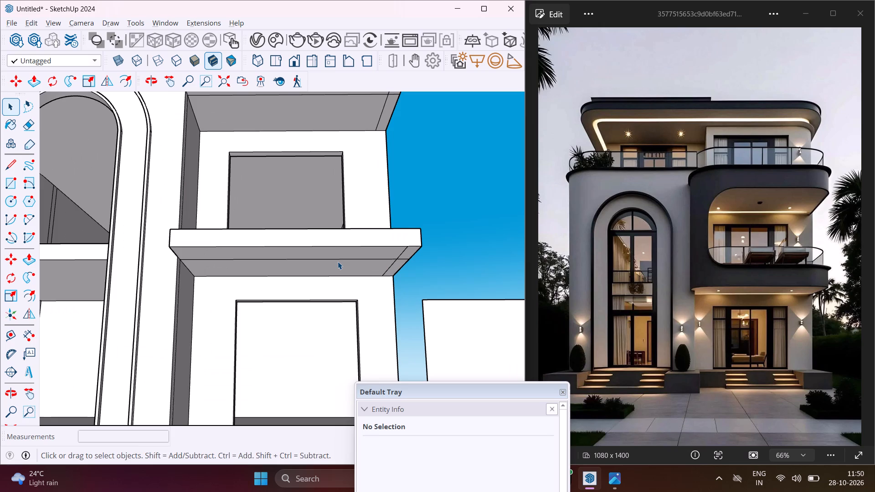
{"action": "key", "text": "e"}
{"action": "scroll", "coordinate": [346, 258], "scroll_direction": "up", "scroll_amount": 3}
{"action": "left_click", "coordinate": [351, 261]}
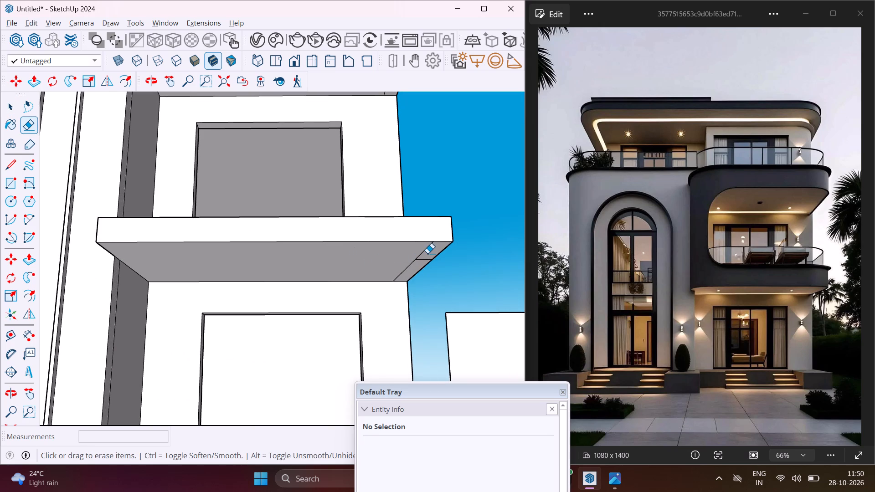
{"action": "left_click", "coordinate": [427, 249]}
{"action": "left_click", "coordinate": [417, 261]}
Erase the stray dividing edges on the underside of the top slab's front overhang.
{"action": "scroll", "coordinate": [405, 260], "scroll_direction": "down", "scroll_amount": 1}
{"action": "middle_click_drag", "start_coordinate": [402, 267], "coordinate": [396, 287]}
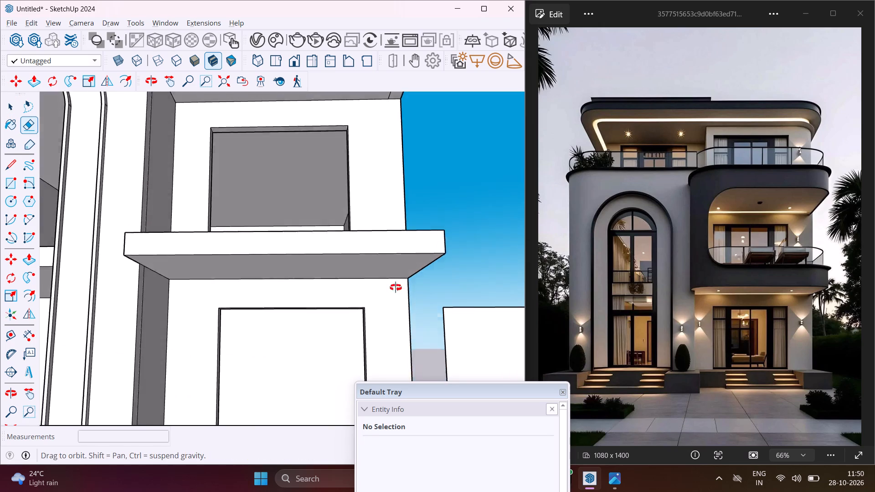
{"action": "middle_click_drag", "start_coordinate": [396, 287], "coordinate": [396, 297]}
{"action": "scroll", "coordinate": [365, 290], "scroll_direction": "down", "scroll_amount": 4}
{"action": "scroll", "coordinate": [392, 129], "scroll_direction": "up", "scroll_amount": 3}
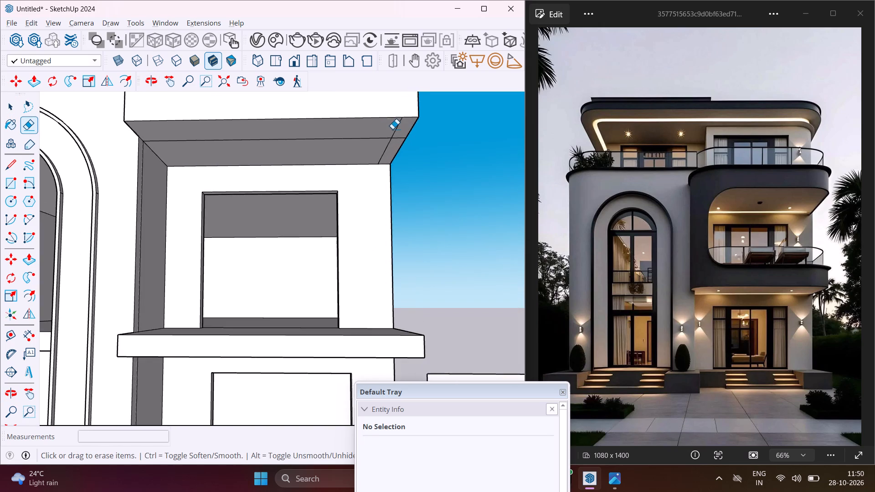
{"action": "scroll", "coordinate": [392, 129], "scroll_direction": "up", "scroll_amount": 4}
{"action": "left_click", "coordinate": [396, 129]}
{"action": "left_click", "coordinate": [394, 143]}
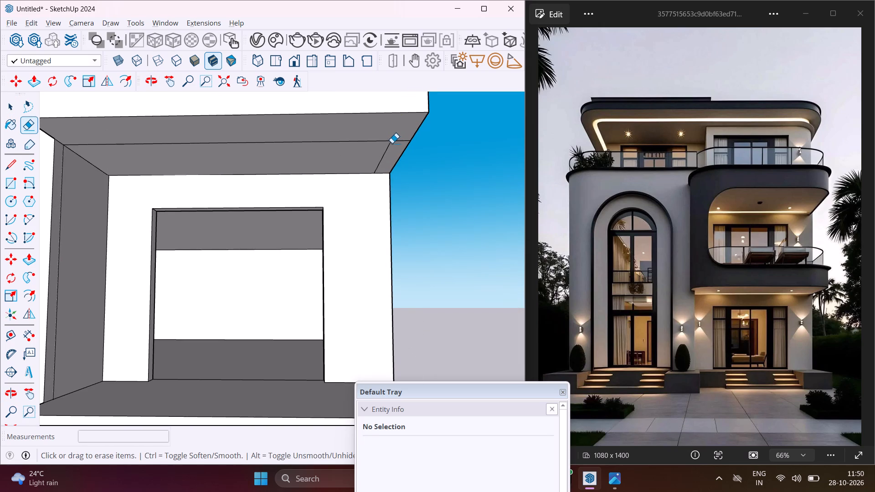
{"action": "left_click", "coordinate": [389, 140]}
{"action": "left_click", "coordinate": [390, 140]}
{"action": "left_click", "coordinate": [396, 140]}
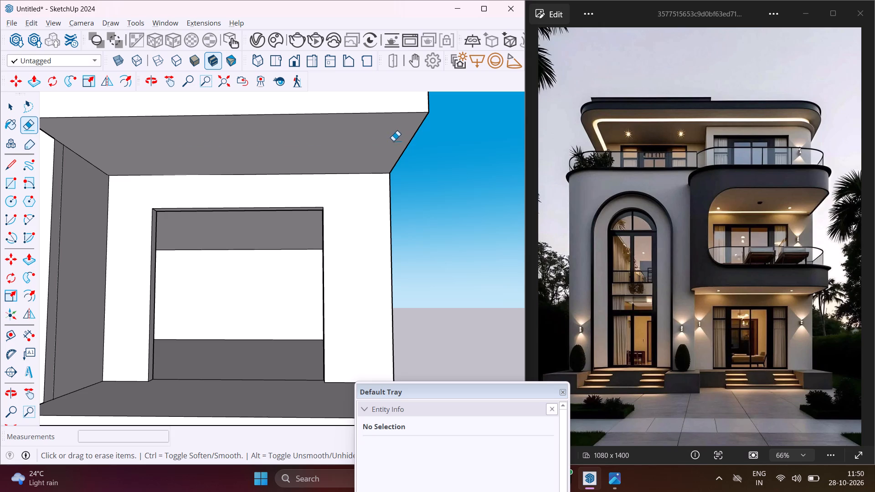
{"action": "key", "text": "Escape"}
{"action": "key", "text": "space"}
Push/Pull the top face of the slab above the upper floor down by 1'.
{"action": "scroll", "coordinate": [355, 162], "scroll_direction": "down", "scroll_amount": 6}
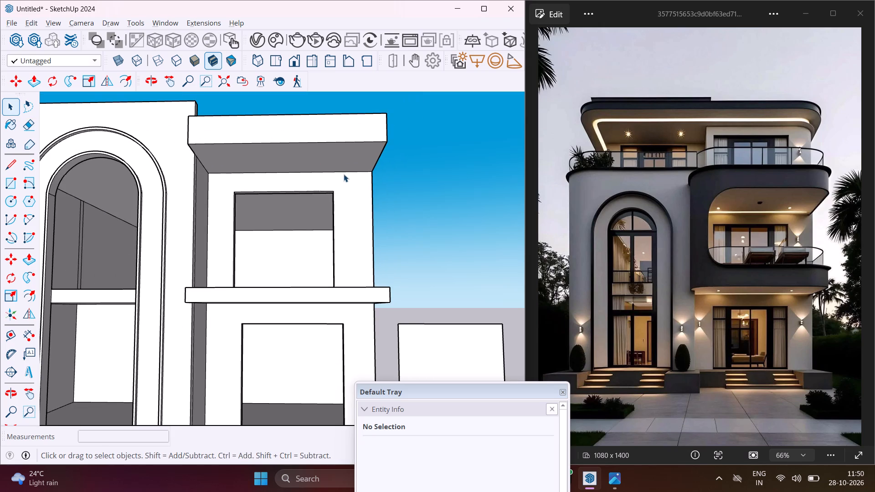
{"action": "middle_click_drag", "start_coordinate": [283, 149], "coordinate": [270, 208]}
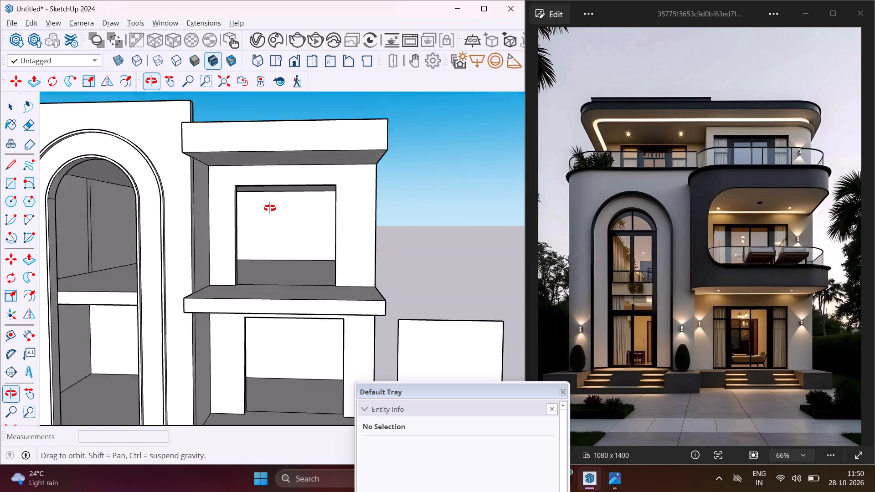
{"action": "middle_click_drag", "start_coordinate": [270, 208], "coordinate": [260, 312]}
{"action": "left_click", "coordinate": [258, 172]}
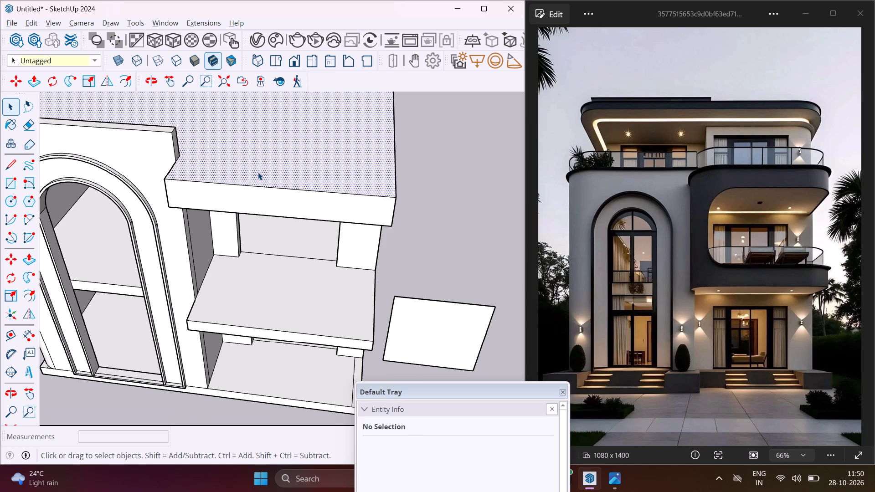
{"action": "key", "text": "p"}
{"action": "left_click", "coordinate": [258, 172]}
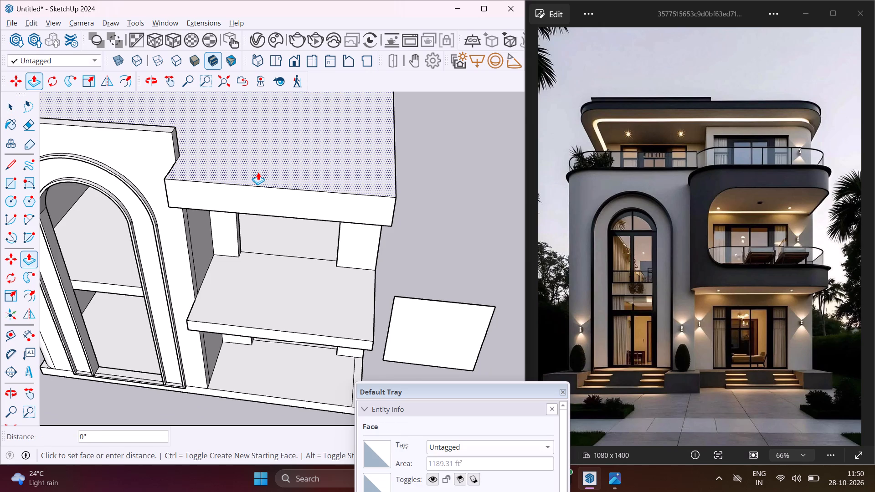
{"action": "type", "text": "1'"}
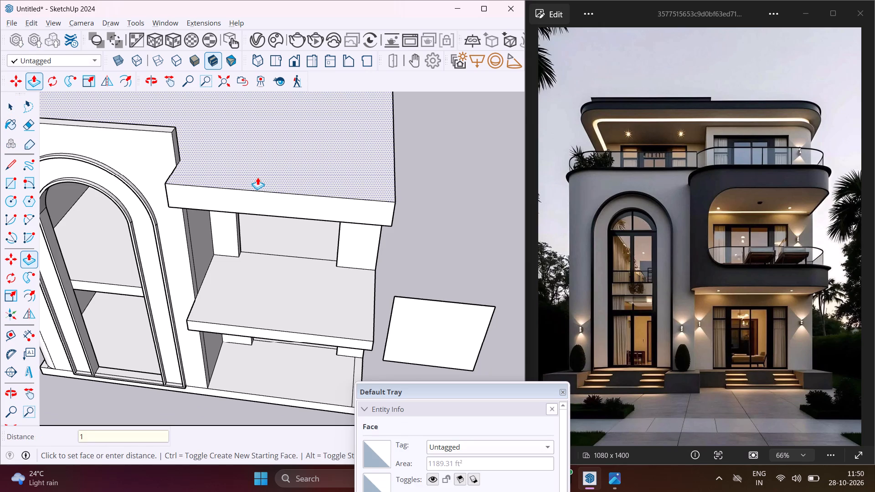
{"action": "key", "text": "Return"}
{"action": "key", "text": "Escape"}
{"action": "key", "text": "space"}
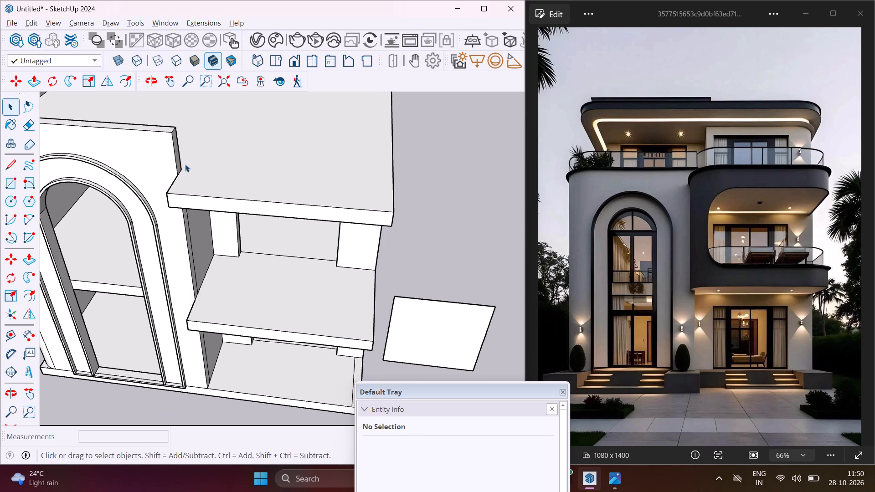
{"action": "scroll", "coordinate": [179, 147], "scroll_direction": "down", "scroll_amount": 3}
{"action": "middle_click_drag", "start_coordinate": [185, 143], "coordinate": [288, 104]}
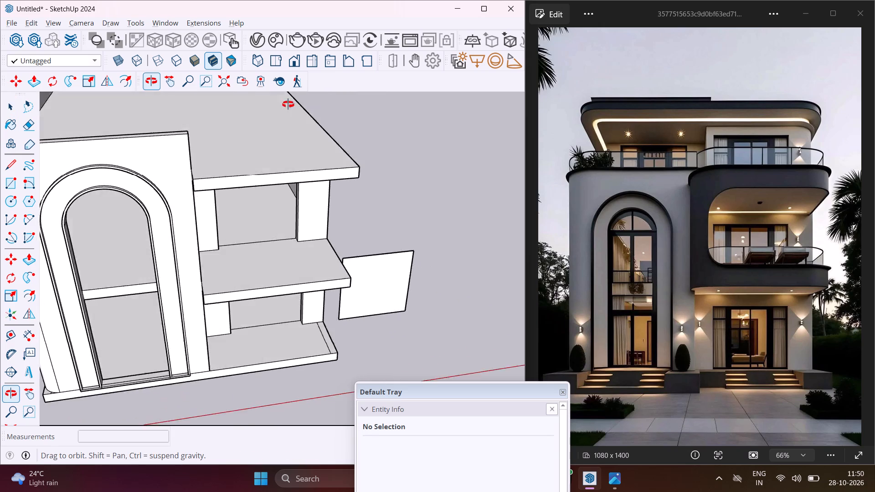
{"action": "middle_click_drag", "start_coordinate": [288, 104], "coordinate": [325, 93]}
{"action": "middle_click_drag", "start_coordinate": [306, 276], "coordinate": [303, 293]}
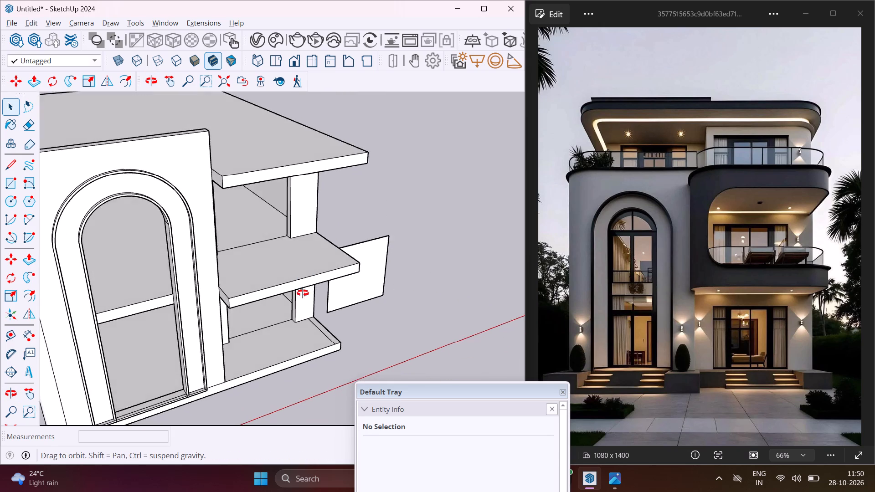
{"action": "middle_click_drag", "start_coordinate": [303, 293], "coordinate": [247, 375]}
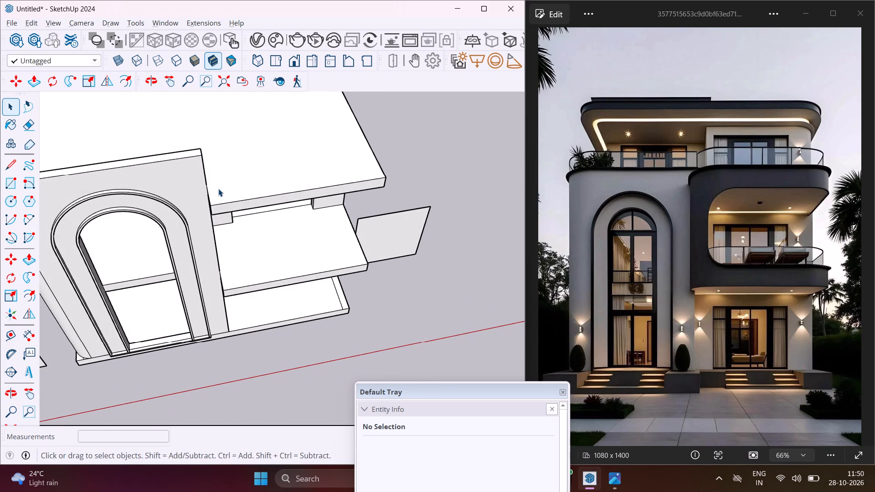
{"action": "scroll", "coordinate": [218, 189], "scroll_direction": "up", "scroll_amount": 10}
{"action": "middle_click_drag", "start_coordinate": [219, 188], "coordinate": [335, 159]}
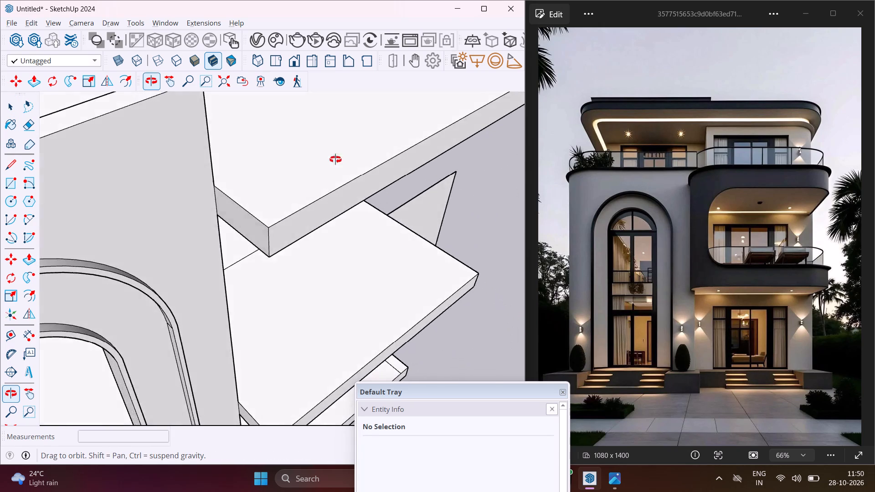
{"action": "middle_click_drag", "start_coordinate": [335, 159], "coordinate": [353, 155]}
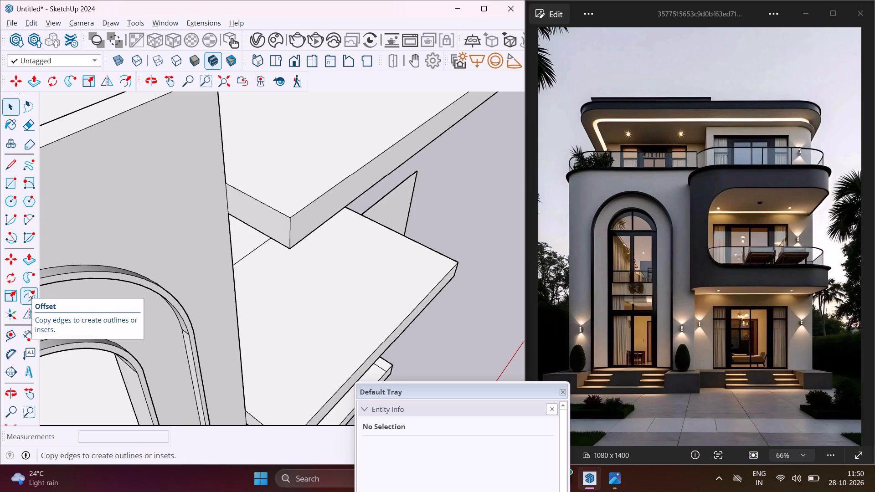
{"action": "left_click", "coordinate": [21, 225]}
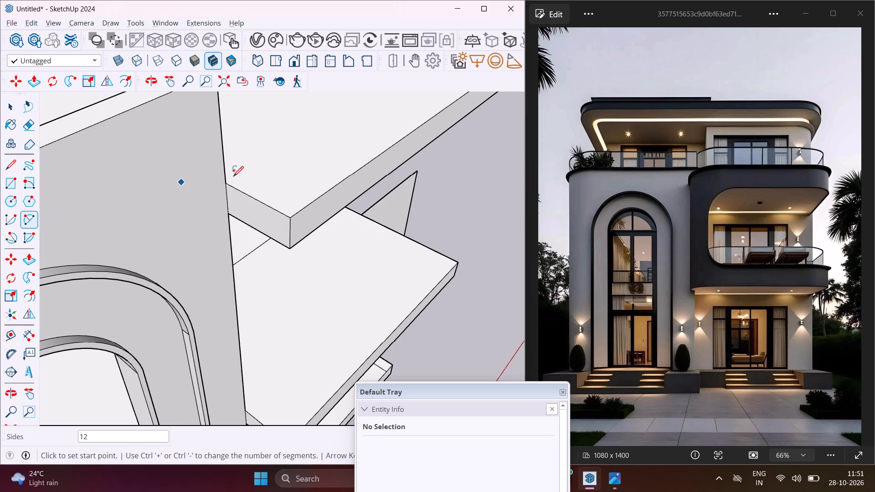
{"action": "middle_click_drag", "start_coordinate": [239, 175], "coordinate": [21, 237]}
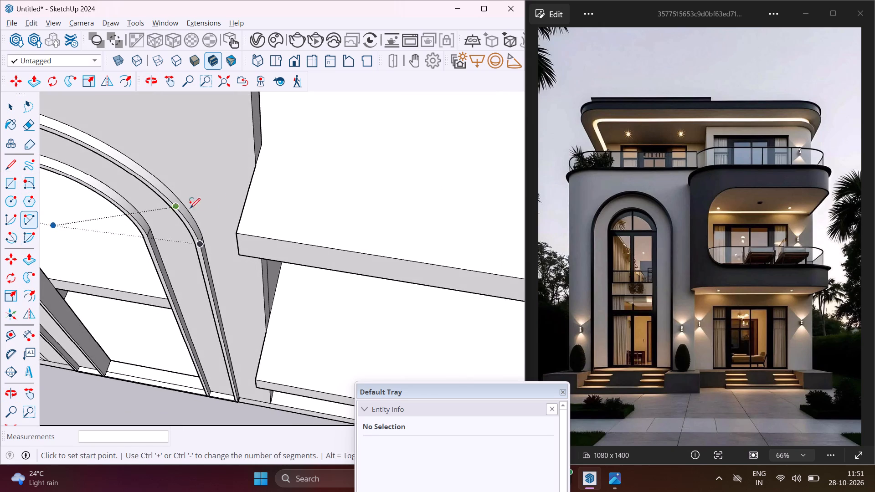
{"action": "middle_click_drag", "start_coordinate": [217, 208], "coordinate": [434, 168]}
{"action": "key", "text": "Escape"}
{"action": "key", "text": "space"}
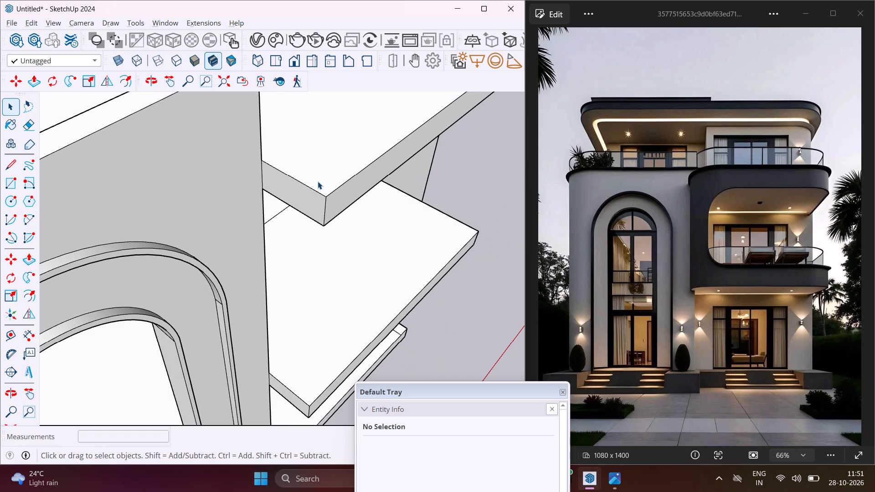
Push/Pull the end face of the top slab's front overhang, beside the arched wall, outward by about 5 5/16".
{"action": "scroll", "coordinate": [316, 171], "scroll_direction": "down", "scroll_amount": 4}
{"action": "middle_click_drag", "start_coordinate": [316, 172], "coordinate": [333, 149]}
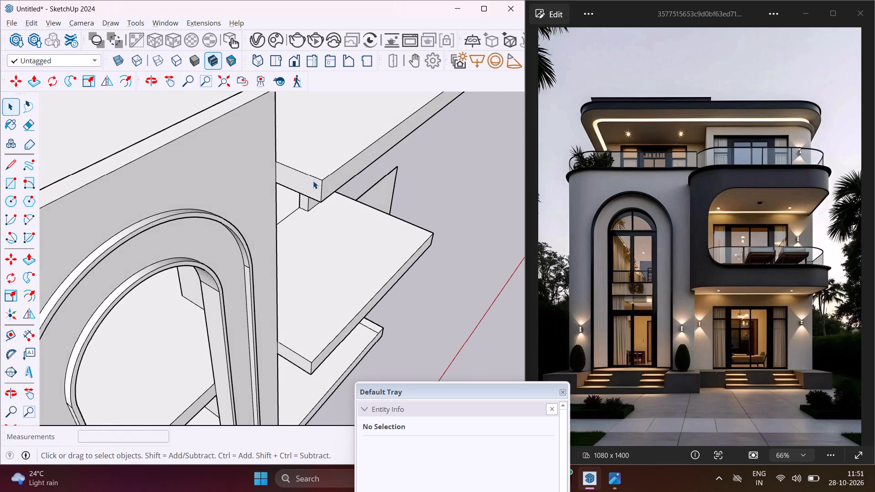
{"action": "left_click", "coordinate": [313, 181]}
{"action": "key", "text": "p"}
{"action": "left_click", "coordinate": [313, 181]}
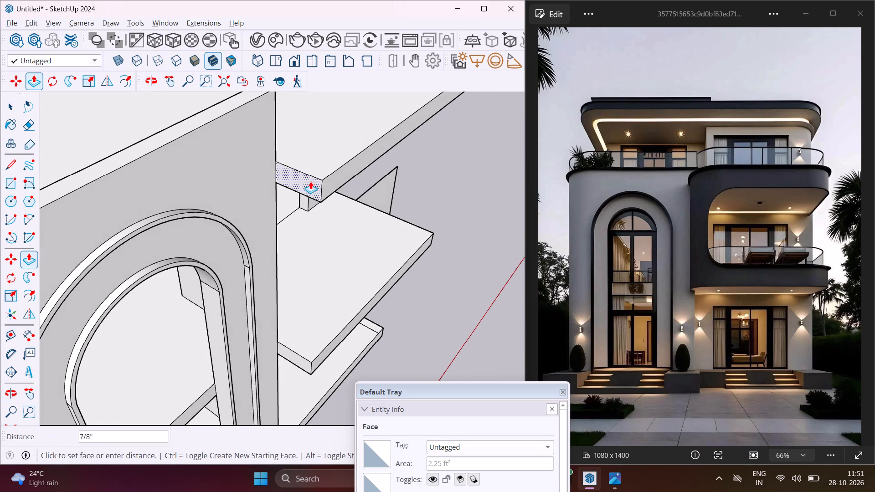
{"action": "left_click", "coordinate": [304, 181]}
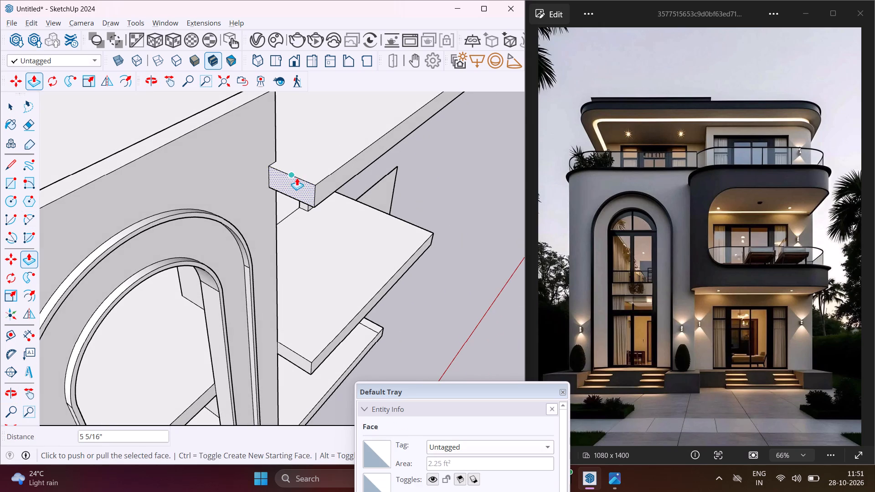
{"action": "key", "text": "Escape"}
Push/Pull the balcony slab's end face beside the arched wall outward to align with the top slab's end face.
{"action": "scroll", "coordinate": [270, 204], "scroll_direction": "down", "scroll_amount": 5}
{"action": "scroll", "coordinate": [288, 297], "scroll_direction": "up", "scroll_amount": 4}
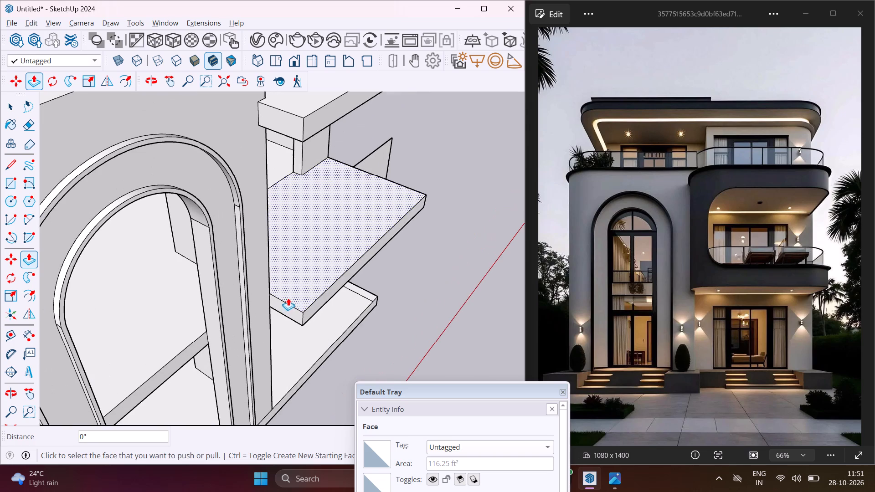
{"action": "left_click", "coordinate": [285, 304]}
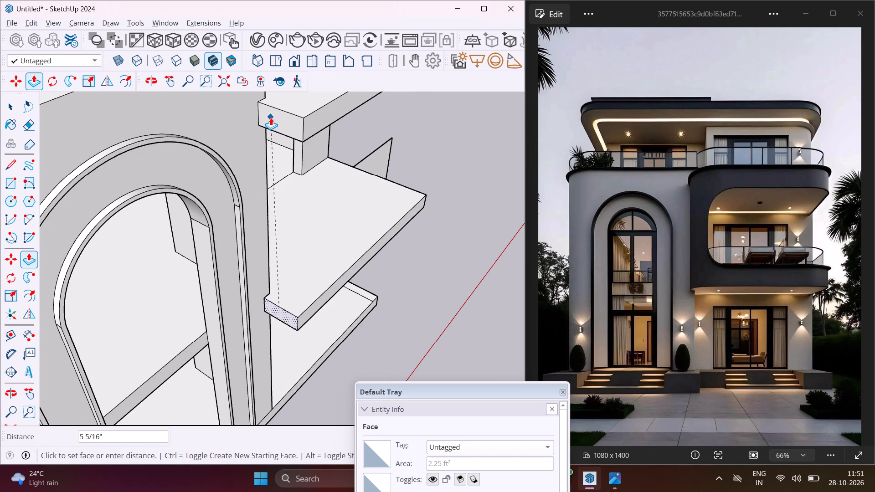
{"action": "left_click", "coordinate": [272, 117]}
{"action": "key", "text": "Escape"}
{"action": "key", "text": "space"}
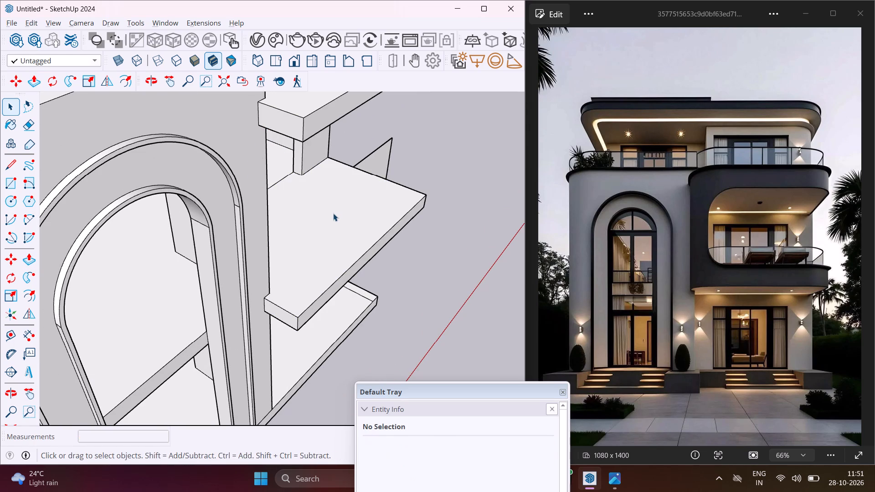
Place a Tape Measure guide on the top slab parallel to its front overhang edge, about 7' back from it.
{"action": "scroll", "coordinate": [279, 214], "scroll_direction": "down", "scroll_amount": 2}
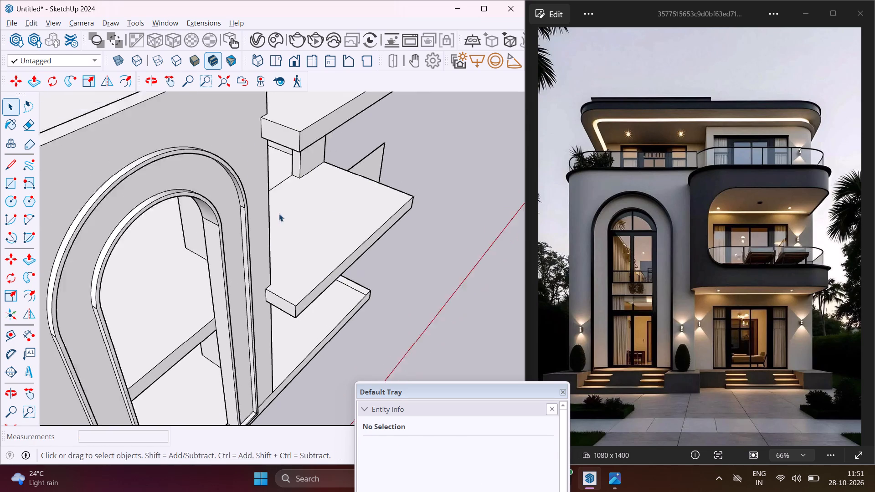
{"action": "scroll", "coordinate": [279, 214], "scroll_direction": "down", "scroll_amount": 3}
{"action": "middle_click_drag", "start_coordinate": [281, 208], "coordinate": [143, 237]}
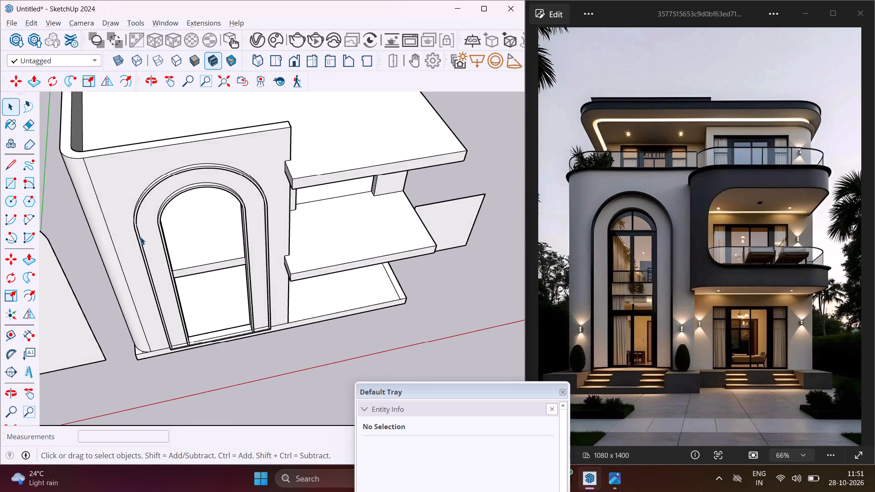
{"action": "scroll", "coordinate": [140, 237], "scroll_direction": "down", "scroll_amount": 6}
{"action": "middle_click_drag", "start_coordinate": [309, 150], "coordinate": [158, 169]}
{"action": "scroll", "coordinate": [158, 169], "scroll_direction": "down", "scroll_amount": 2}
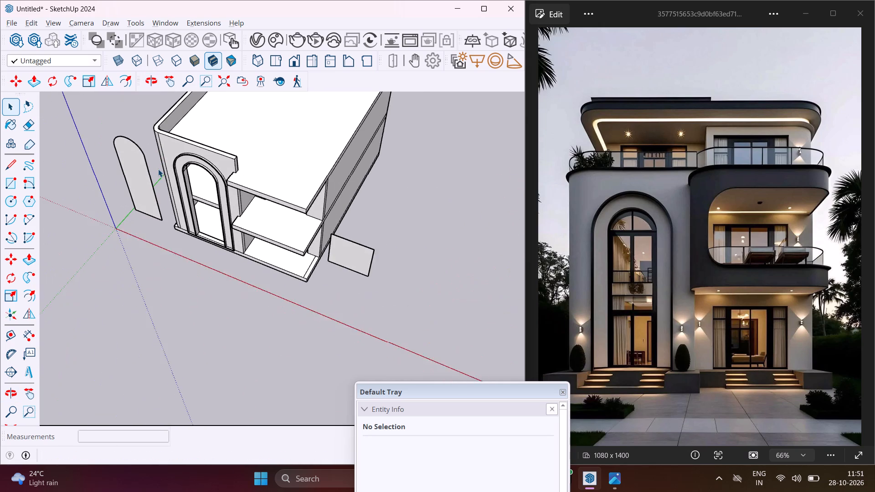
{"action": "scroll", "coordinate": [158, 169], "scroll_direction": "down", "scroll_amount": 2}
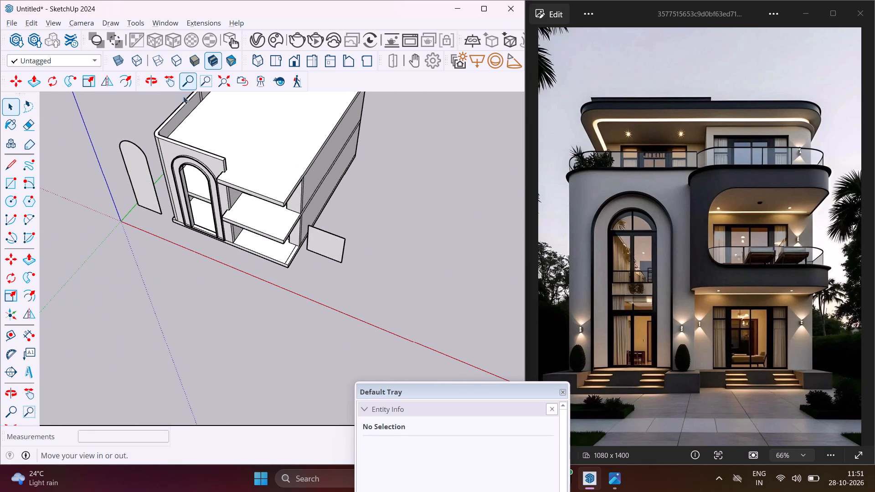
{"action": "left_click", "coordinate": [172, 83]}
{"action": "left_click_drag", "start_coordinate": [295, 119], "coordinate": [232, 230]}
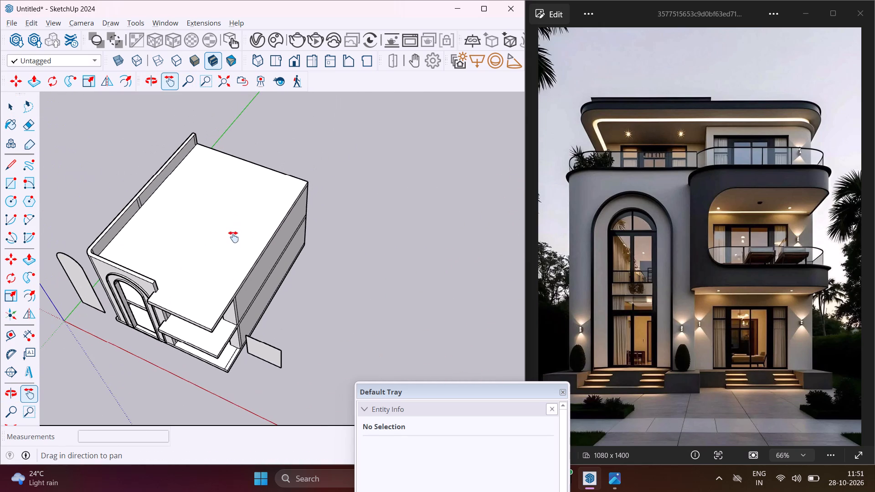
{"action": "middle_click_drag", "start_coordinate": [250, 244], "coordinate": [232, 204]}
{"action": "scroll", "coordinate": [209, 220], "scroll_direction": "up", "scroll_amount": 3}
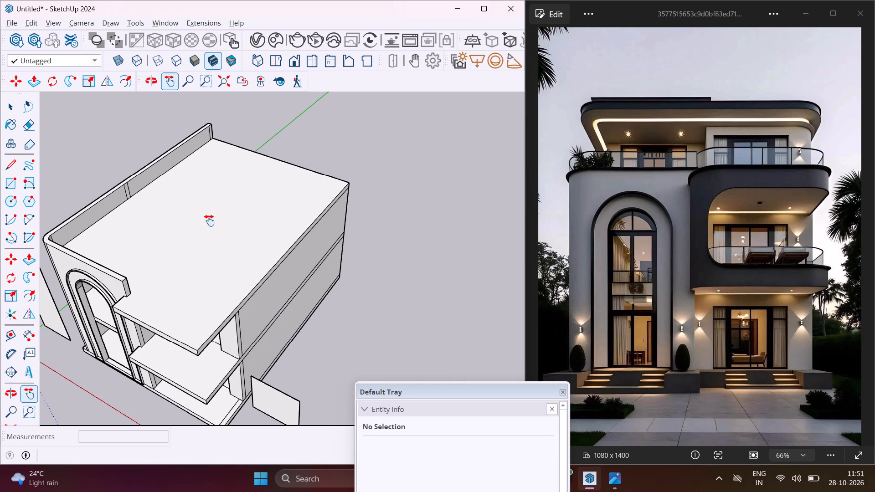
{"action": "key", "text": "Escape"}
{"action": "key", "text": "space"}
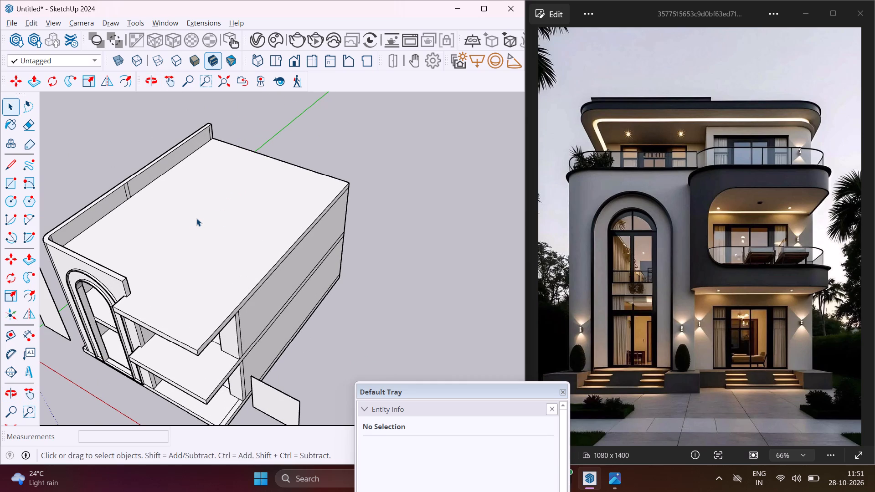
{"action": "left_click", "coordinate": [11, 340]}
{"action": "scroll", "coordinate": [144, 318], "scroll_direction": "up", "scroll_amount": 4}
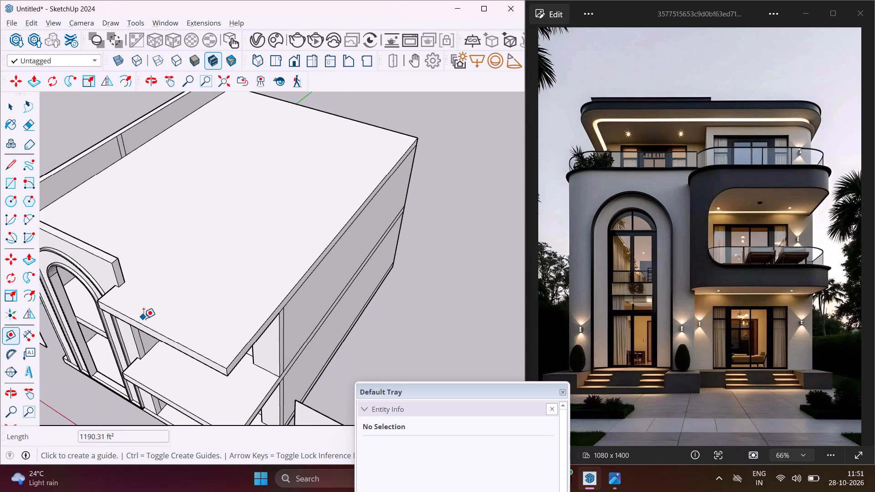
{"action": "scroll", "coordinate": [145, 318], "scroll_direction": "up", "scroll_amount": 3}
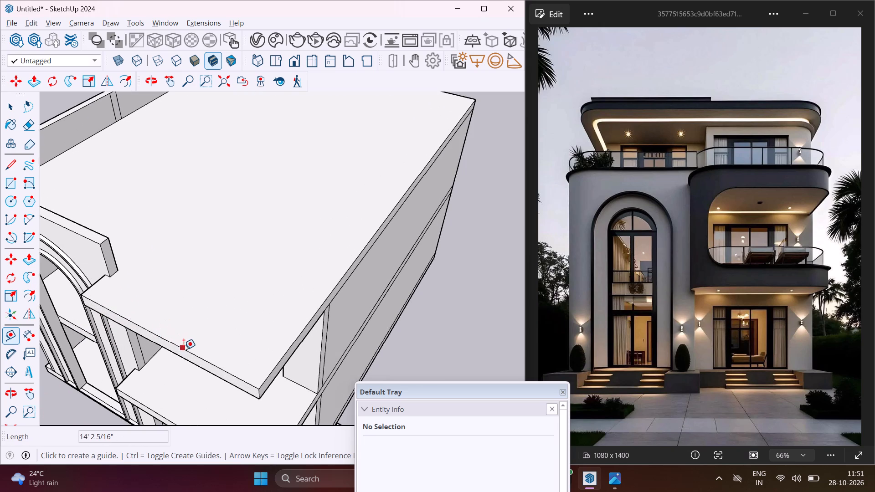
{"action": "left_click", "coordinate": [185, 350]}
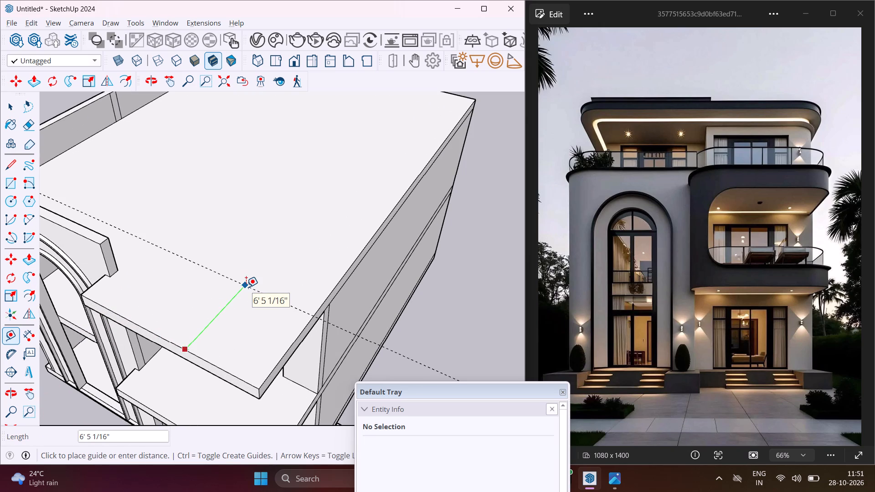
{"action": "left_click", "coordinate": [252, 282]}
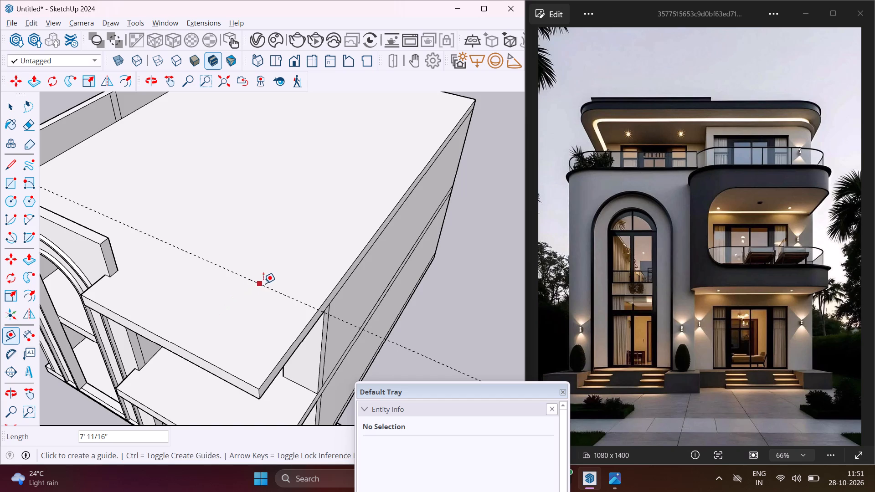
Place a second parallel guide on the top slab 9" behind the first guide.
{"action": "left_click", "coordinate": [267, 285]}
{"action": "type", "text": "9\""}
{"action": "key", "text": "Return"}
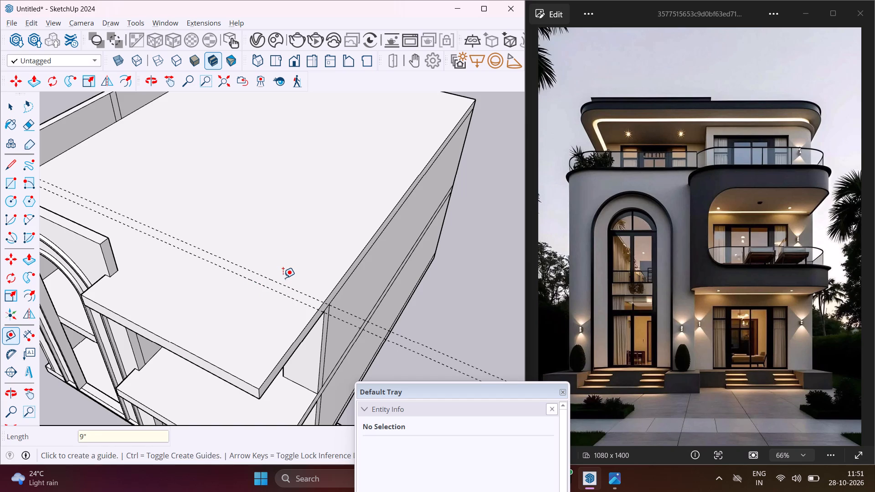
Place a guide 1' inward from the top slab's long side edge, opposite the arched wall's side.
{"action": "left_click", "coordinate": [343, 270]}
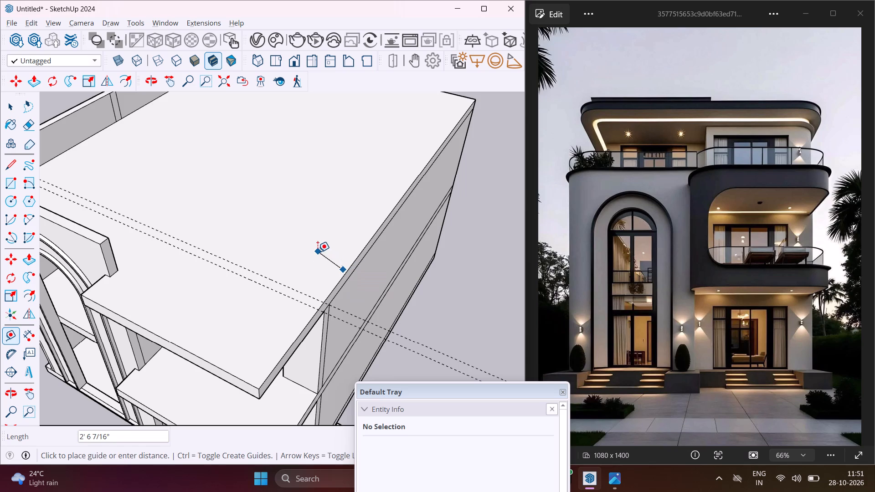
{"action": "key", "text": "Escape"}
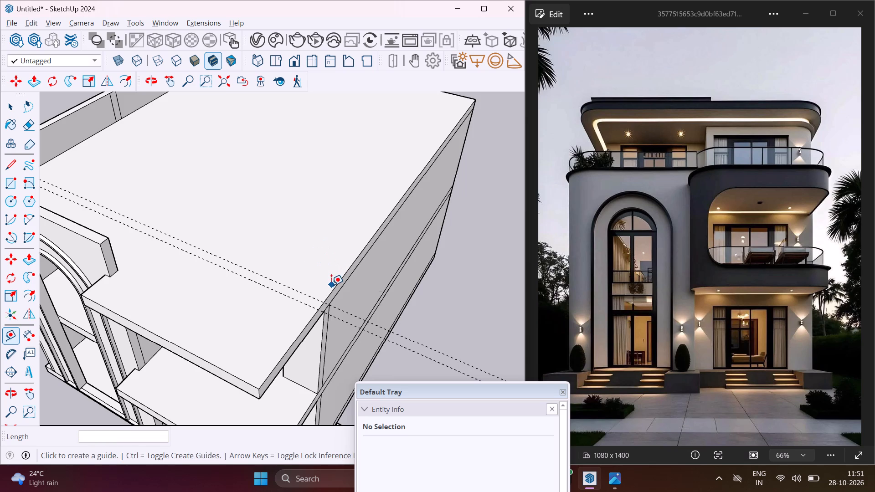
{"action": "left_click", "coordinate": [337, 284]}
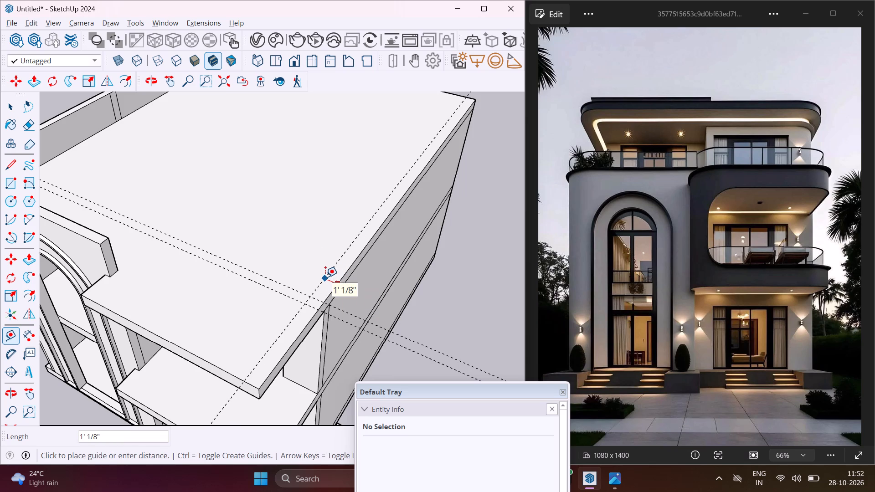
{"action": "type", "text": "1'"}
{"action": "key", "text": "Return"}
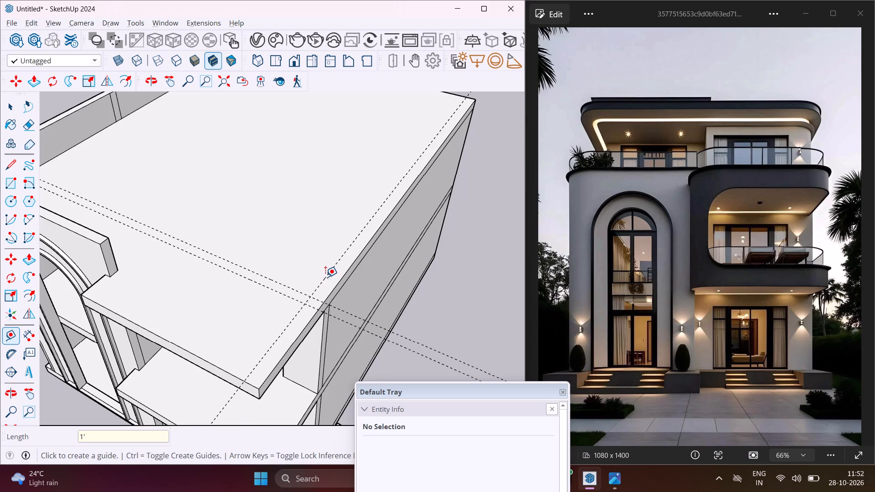
Place another parallel guide 9" farther inward from the side guide on the top slab.
{"action": "scroll", "coordinate": [325, 277], "scroll_direction": "up", "scroll_amount": 8}
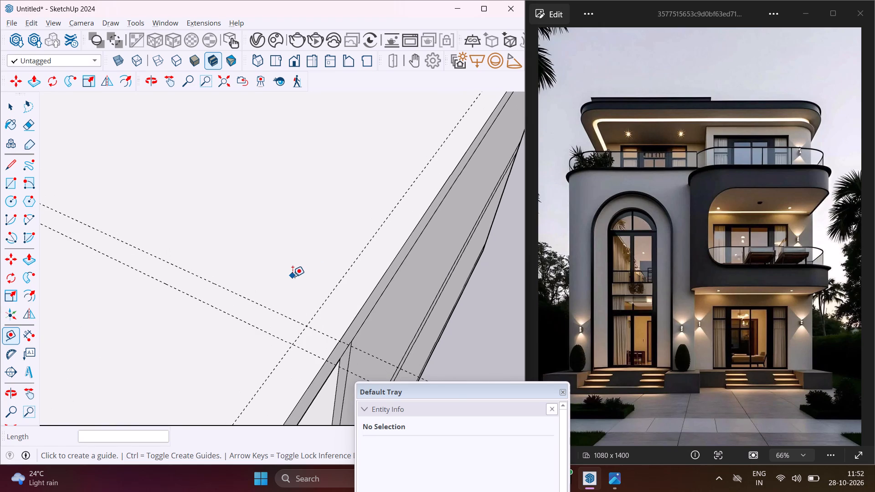
{"action": "left_click", "coordinate": [355, 262]}
{"action": "key", "text": "9"}
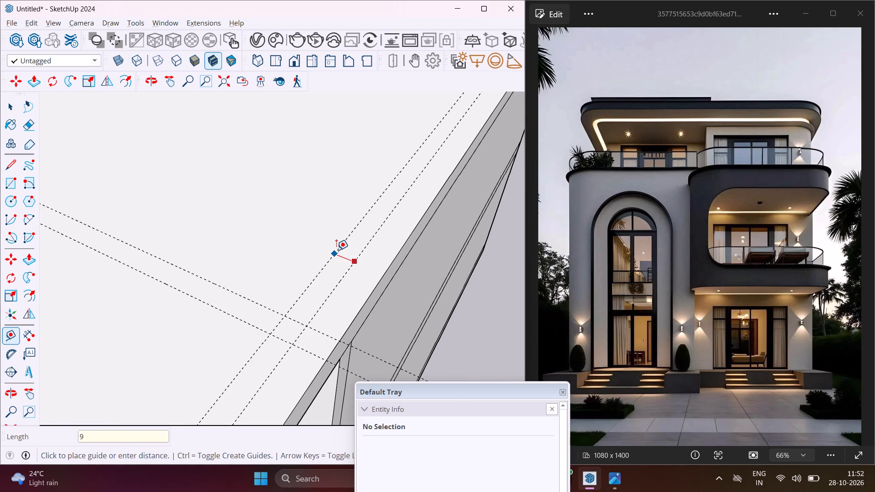
{"action": "key", "text": "shift+quotedbl"}
{"action": "key", "text": "Return"}
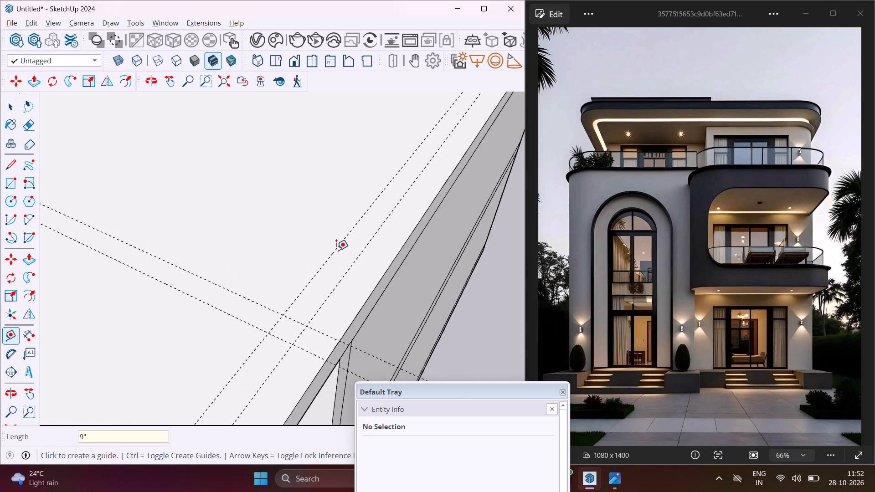
{"action": "scroll", "coordinate": [336, 250], "scroll_direction": "down", "scroll_amount": 4}
{"action": "middle_click_drag", "start_coordinate": [337, 257], "coordinate": [459, 272]}
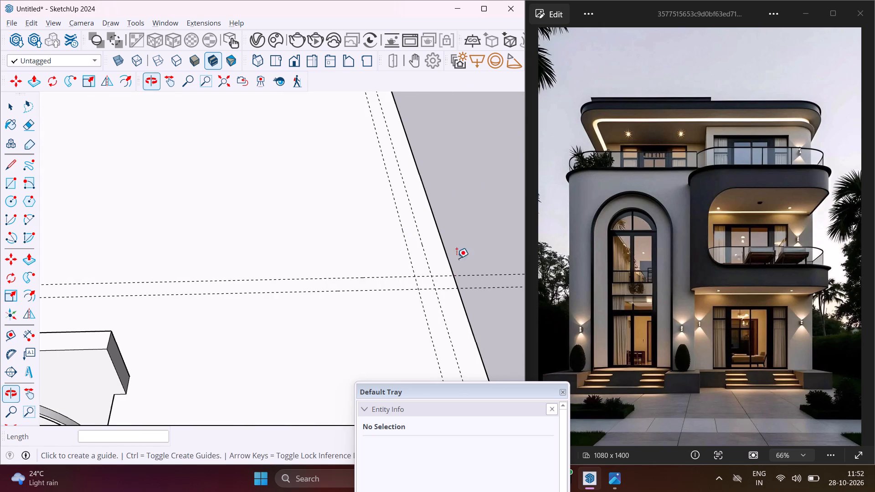
Place a guide about 12' inward from the inner side guide on the top slab, plus a second parallel guide 9" from it.
{"action": "scroll", "coordinate": [416, 224], "scroll_direction": "down", "scroll_amount": 3}
{"action": "scroll", "coordinate": [395, 200], "scroll_direction": "up", "scroll_amount": 3}
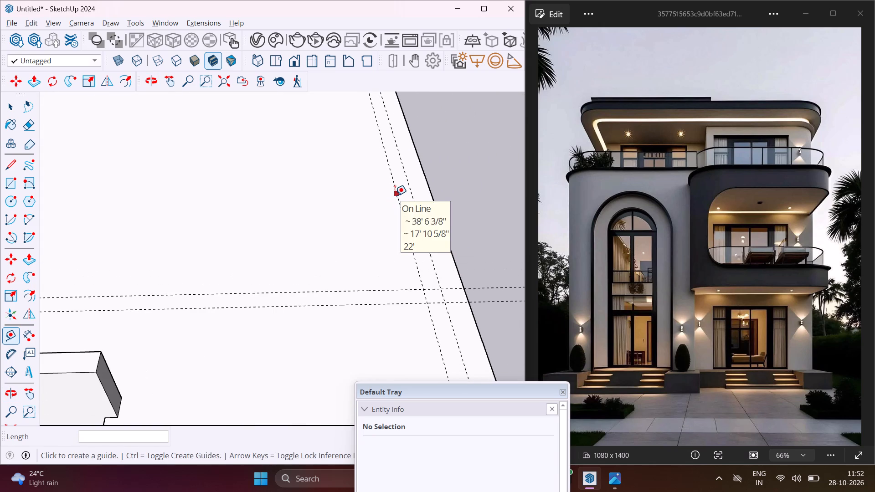
{"action": "left_click", "coordinate": [395, 195]}
{"action": "scroll", "coordinate": [312, 198], "scroll_direction": "down", "scroll_amount": 4}
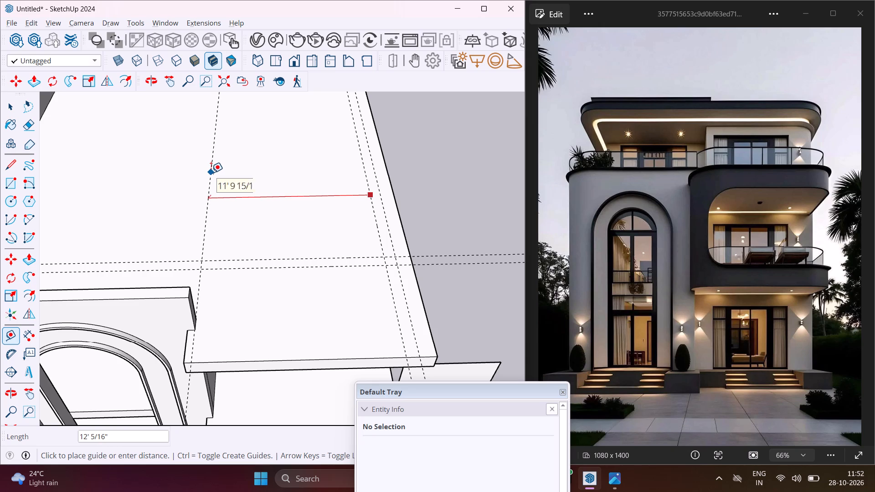
{"action": "left_click", "coordinate": [211, 173]}
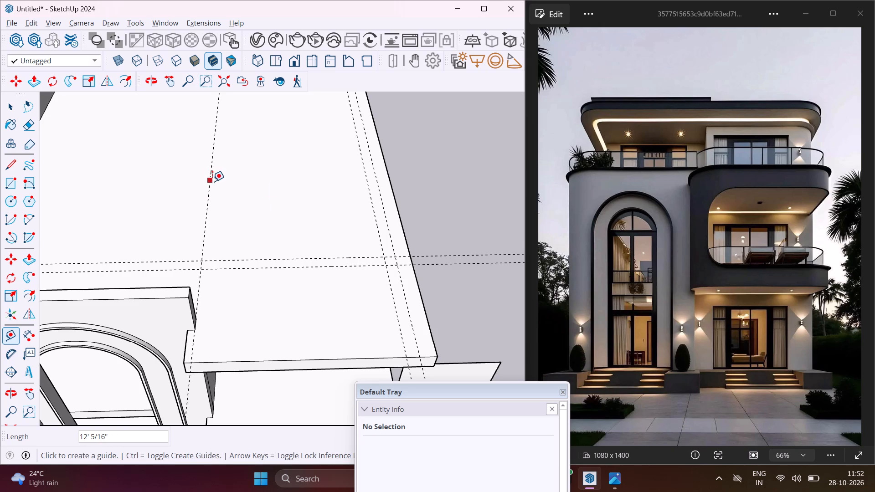
{"action": "left_click", "coordinate": [212, 181]}
{"action": "type", "text": "9\""}
{"action": "key", "text": "Return"}
{"action": "scroll", "coordinate": [197, 180], "scroll_direction": "down", "scroll_amount": 4}
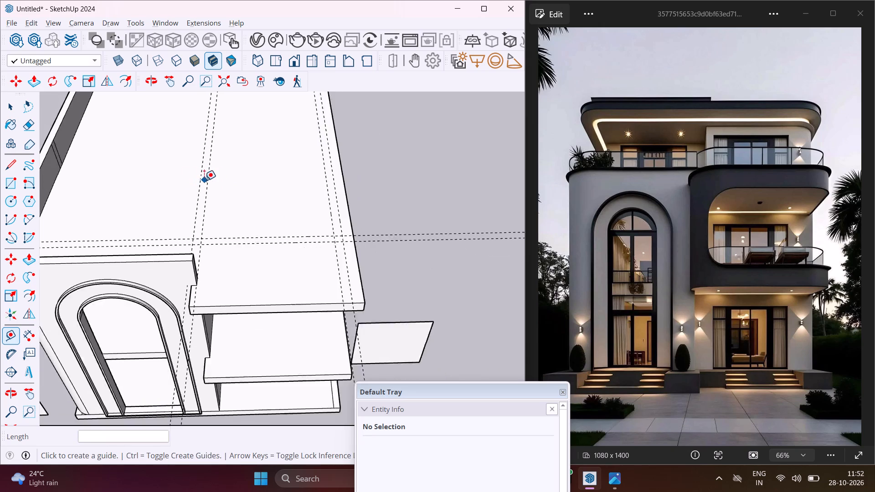
Place a guide 5' behind the rear front-parallel guide on the top slab, plus a second parallel guide 9" farther back.
{"action": "middle_click_drag", "start_coordinate": [205, 208], "coordinate": [389, 241]}
{"action": "scroll", "coordinate": [372, 200], "scroll_direction": "down", "scroll_amount": 4}
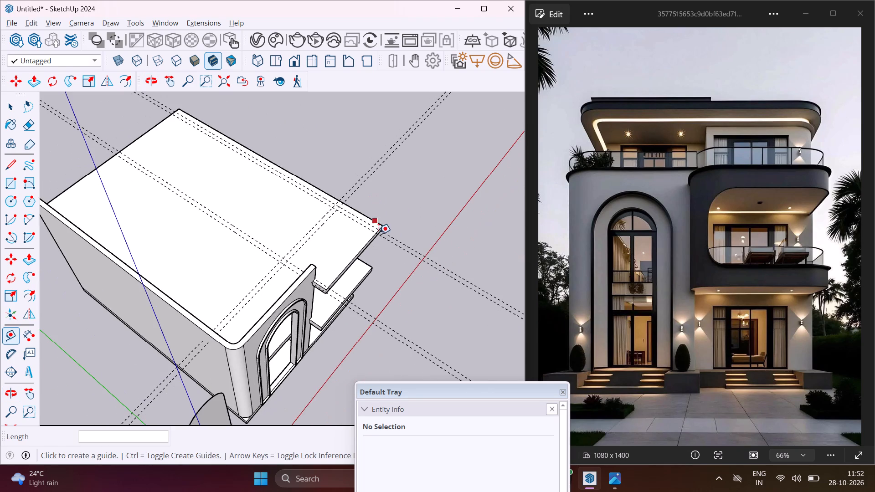
{"action": "scroll", "coordinate": [221, 312], "scroll_direction": "up", "scroll_amount": 6}
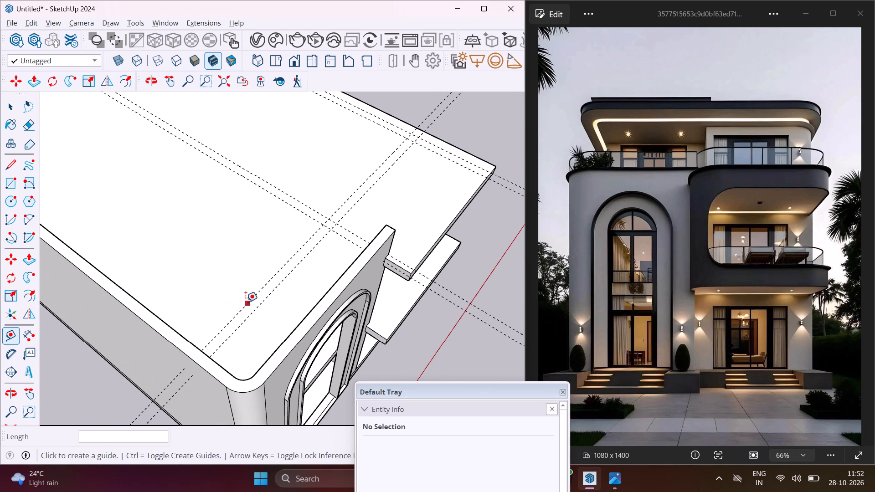
{"action": "left_click", "coordinate": [262, 285]}
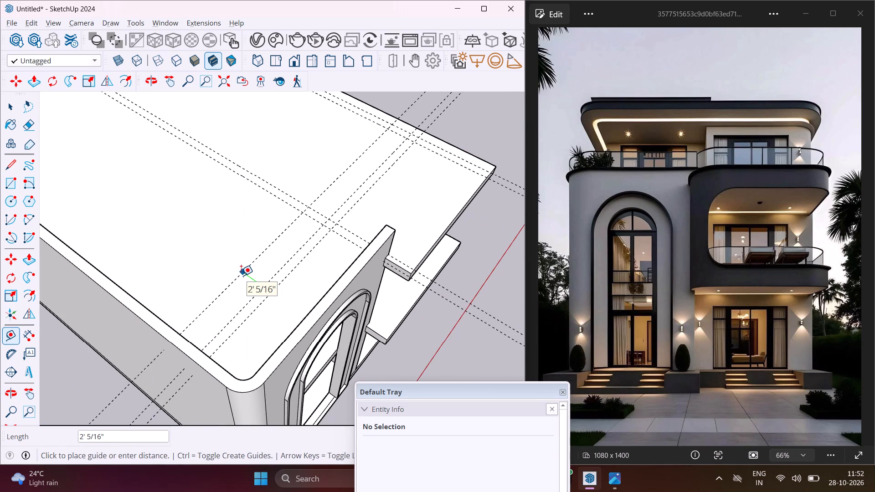
{"action": "type", "text": "5'"}
{"action": "key", "text": "Return"}
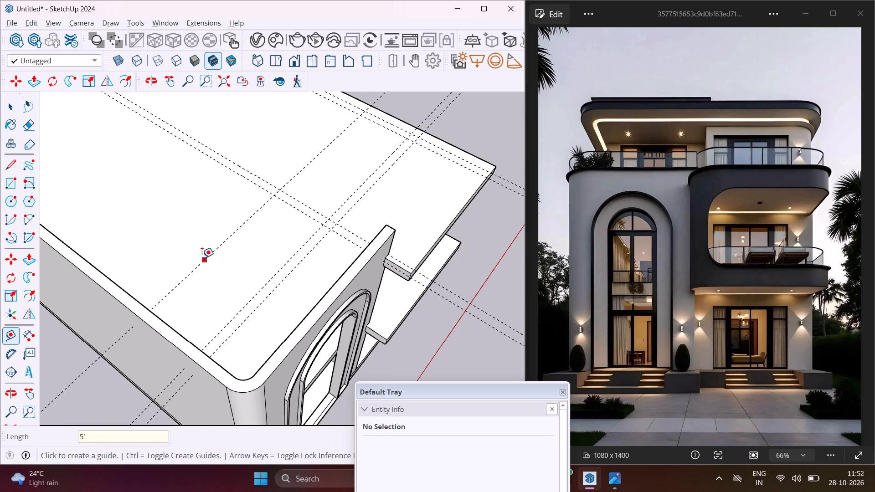
{"action": "left_click", "coordinate": [202, 258]}
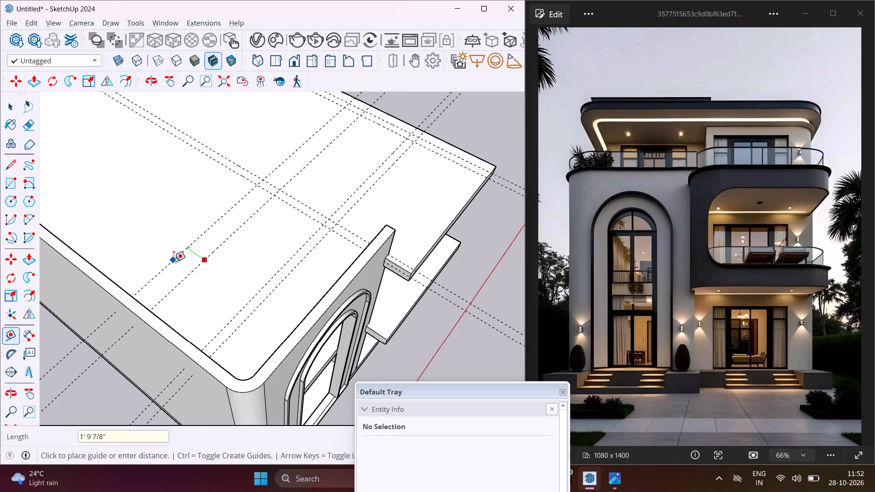
{"action": "key", "text": "9"}
{"action": "key", "text": "shift+quotedbl"}
{"action": "key", "text": "Return"}
Place a guide 10' behind the rearmost front-parallel guide on the top slab, plus a parallel guide 9" in front of it.
{"action": "middle_click_drag", "start_coordinate": [170, 265], "coordinate": [377, 269]}
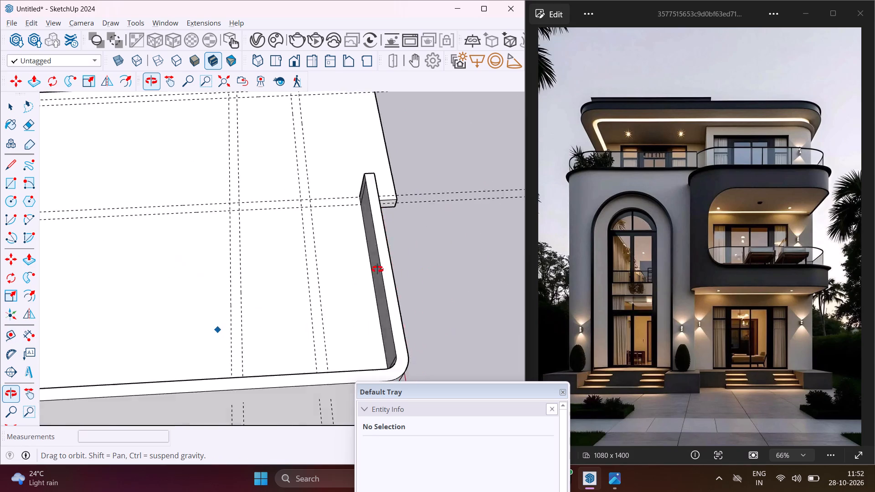
{"action": "middle_click_drag", "start_coordinate": [377, 269], "coordinate": [396, 263]}
{"action": "scroll", "coordinate": [365, 257], "scroll_direction": "down", "scroll_amount": 4}
{"action": "scroll", "coordinate": [309, 291], "scroll_direction": "up", "scroll_amount": 3}
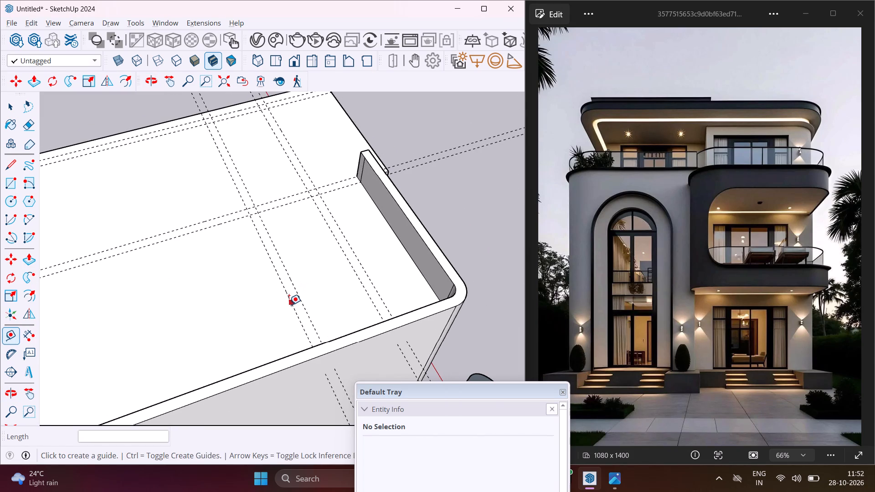
{"action": "left_click", "coordinate": [289, 305]}
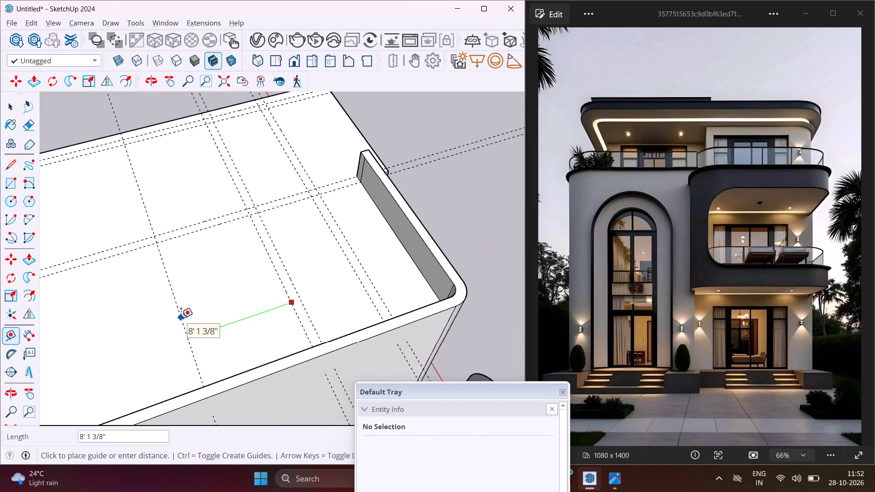
{"action": "type", "text": "10'"}
{"action": "key", "text": "Return"}
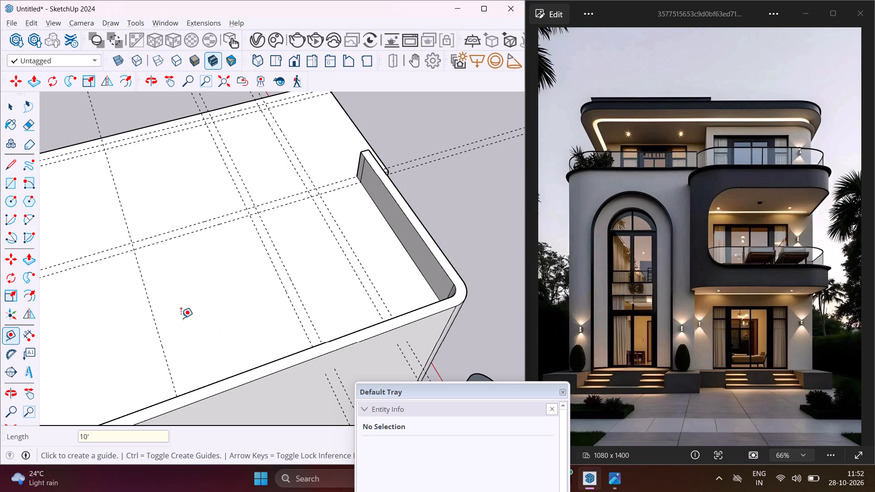
{"action": "left_click", "coordinate": [157, 323]}
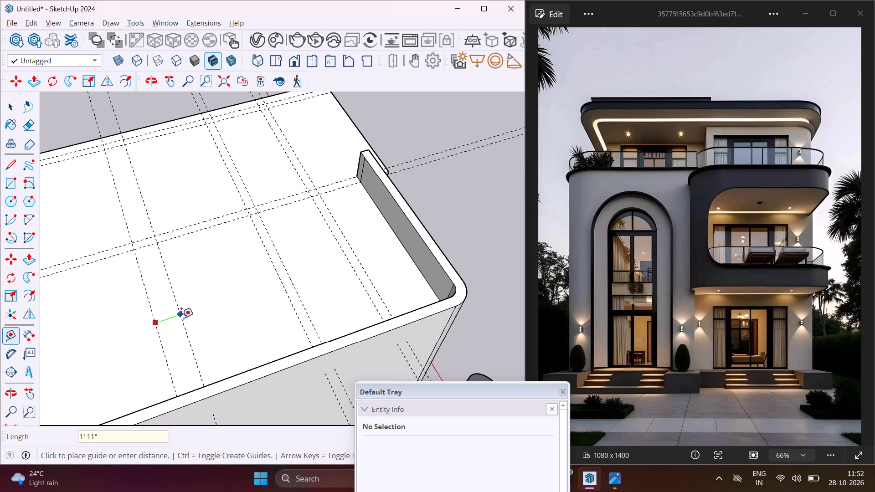
{"action": "type", "text": "9\""}
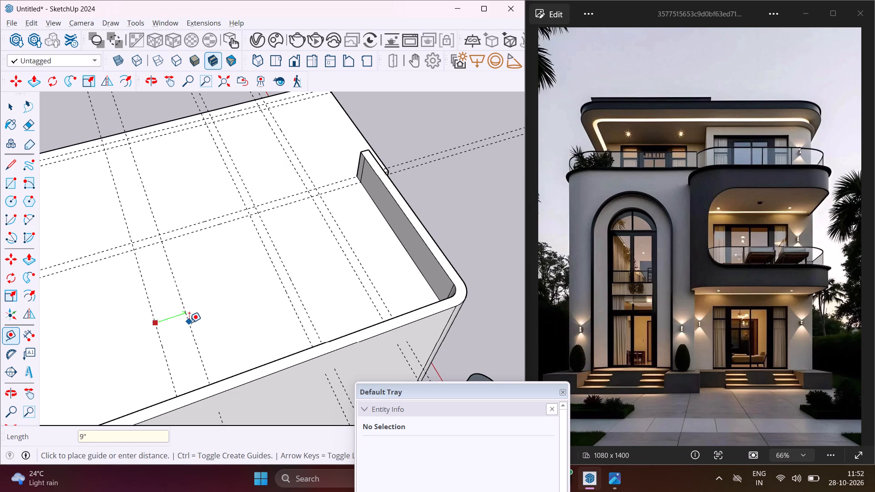
{"action": "key", "text": "Return"}
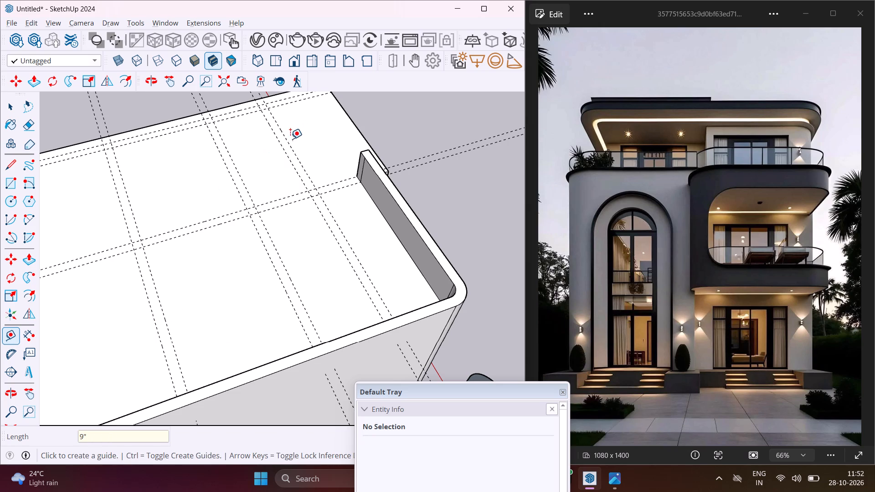
Place a guide 10' behind the front-most guide pair's rear line, plus a parallel guide 9" farther back on the top slab.
{"action": "left_click", "coordinate": [281, 145]}
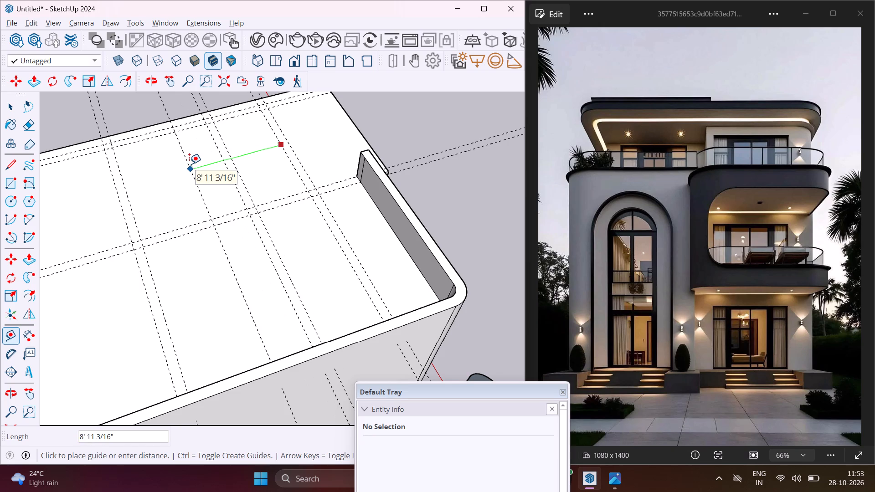
{"action": "type", "text": "10'"}
{"action": "key", "text": "Return"}
{"action": "scroll", "coordinate": [189, 164], "scroll_direction": "up", "scroll_amount": 4}
{"action": "left_click", "coordinate": [174, 174]}
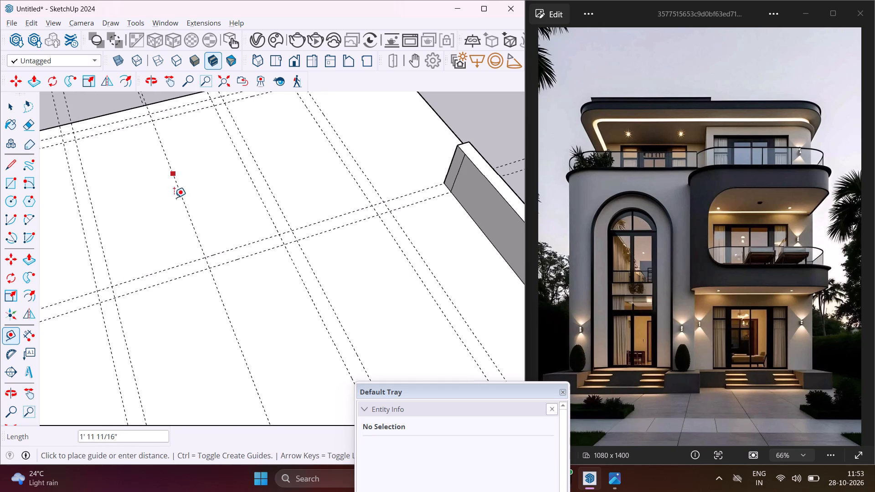
{"action": "type", "text": "9\""}
{"action": "key", "text": "Return"}
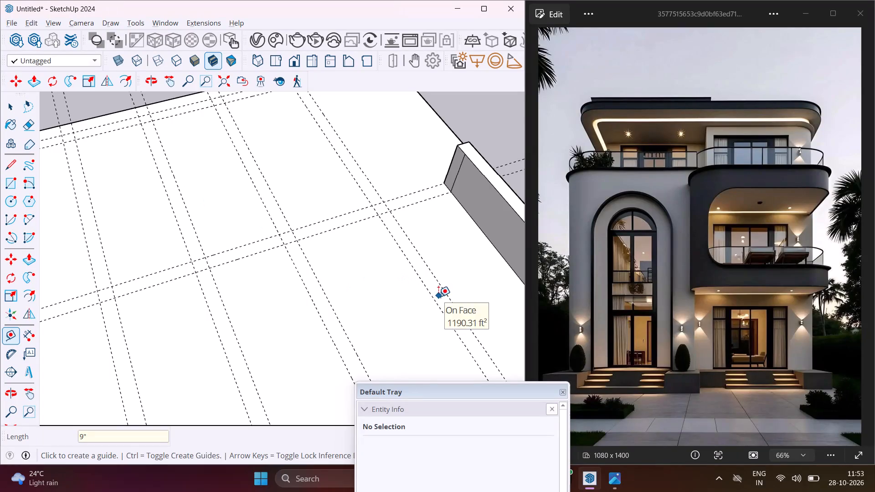
Place a guide on the top slab 1' inward from the inner face of the long side wall on the arched side.
{"action": "scroll", "coordinate": [286, 231], "scroll_direction": "down", "scroll_amount": 5}
{"action": "middle_click_drag", "start_coordinate": [288, 229], "coordinate": [381, 251]}
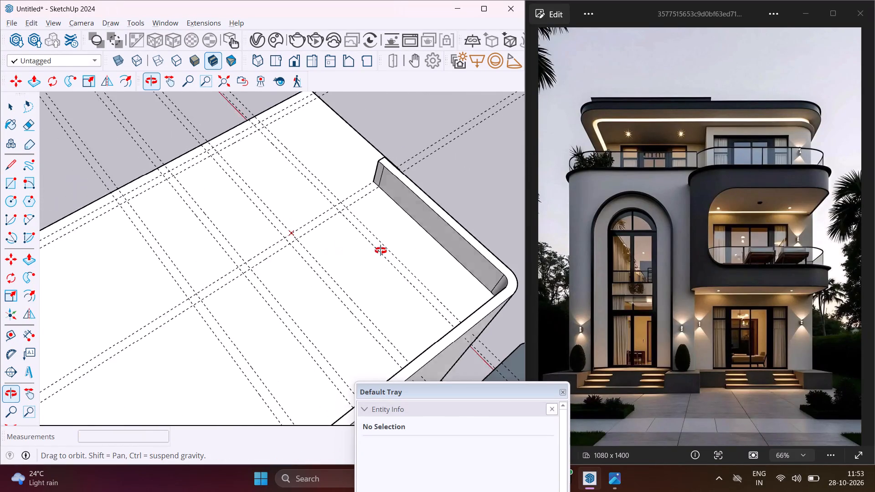
{"action": "middle_click_drag", "start_coordinate": [381, 251], "coordinate": [514, 239]}
{"action": "scroll", "coordinate": [467, 272], "scroll_direction": "up", "scroll_amount": 7}
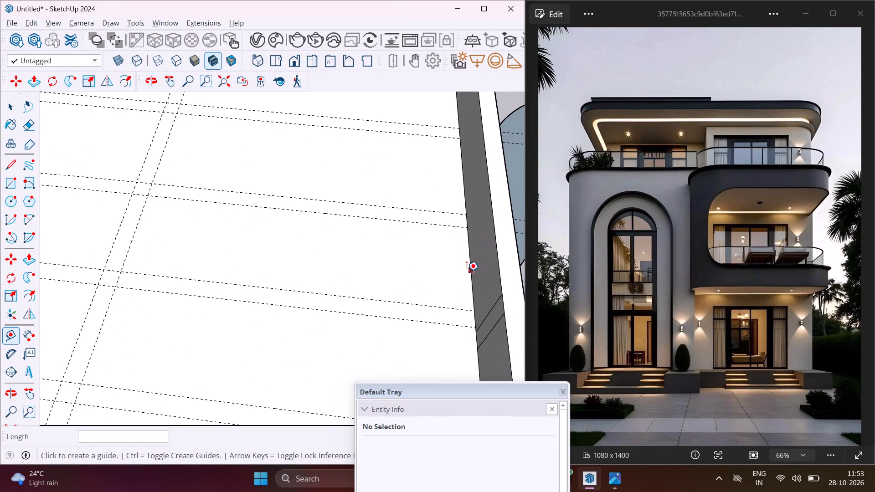
{"action": "left_click", "coordinate": [467, 272]}
{"action": "key", "text": "Escape"}
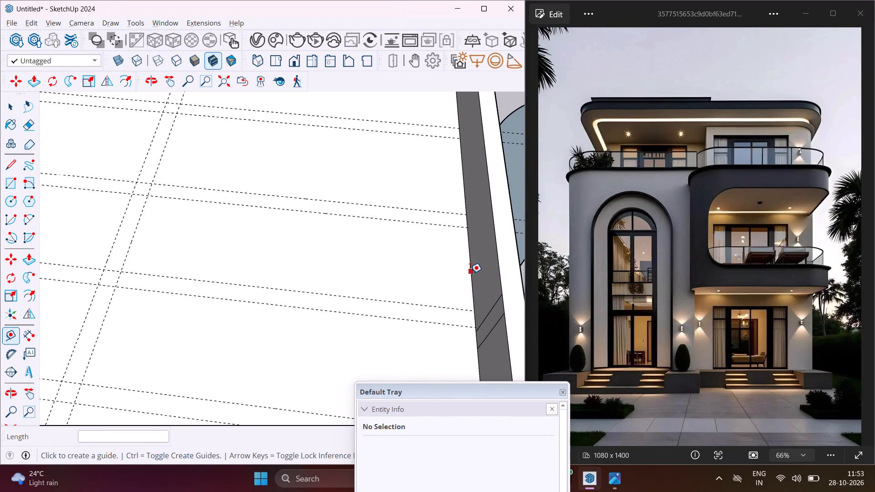
{"action": "left_click", "coordinate": [470, 276]}
{"action": "type", "text": "1'"}
{"action": "key", "text": "Return"}
{"action": "scroll", "coordinate": [423, 297], "scroll_direction": "down", "scroll_amount": 4}
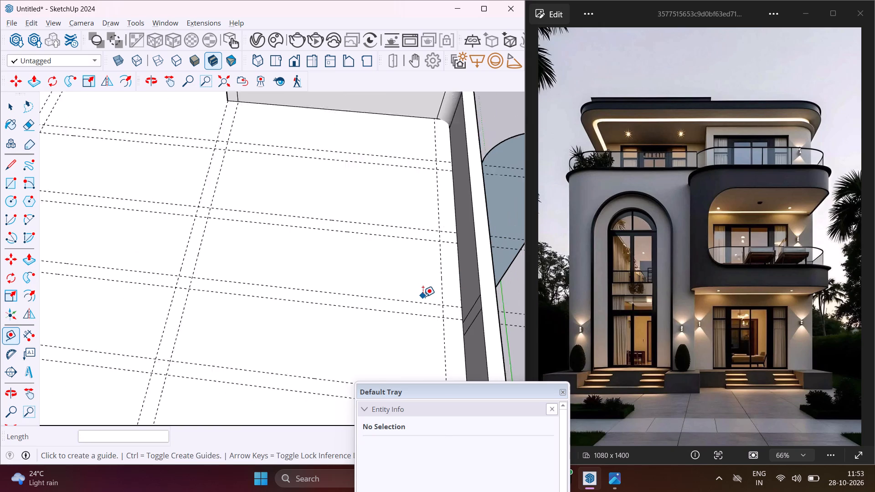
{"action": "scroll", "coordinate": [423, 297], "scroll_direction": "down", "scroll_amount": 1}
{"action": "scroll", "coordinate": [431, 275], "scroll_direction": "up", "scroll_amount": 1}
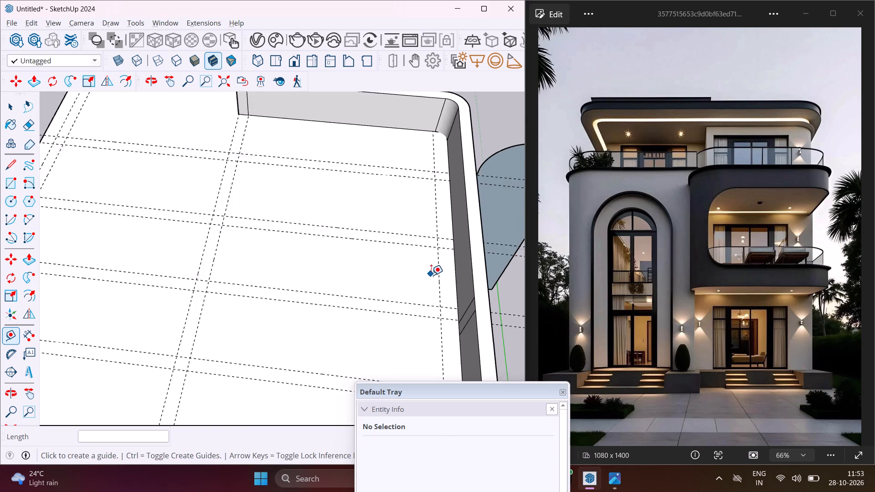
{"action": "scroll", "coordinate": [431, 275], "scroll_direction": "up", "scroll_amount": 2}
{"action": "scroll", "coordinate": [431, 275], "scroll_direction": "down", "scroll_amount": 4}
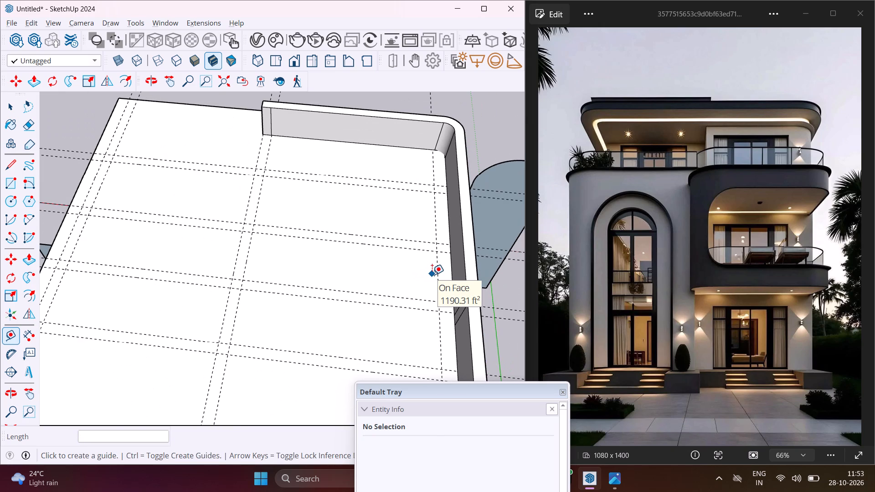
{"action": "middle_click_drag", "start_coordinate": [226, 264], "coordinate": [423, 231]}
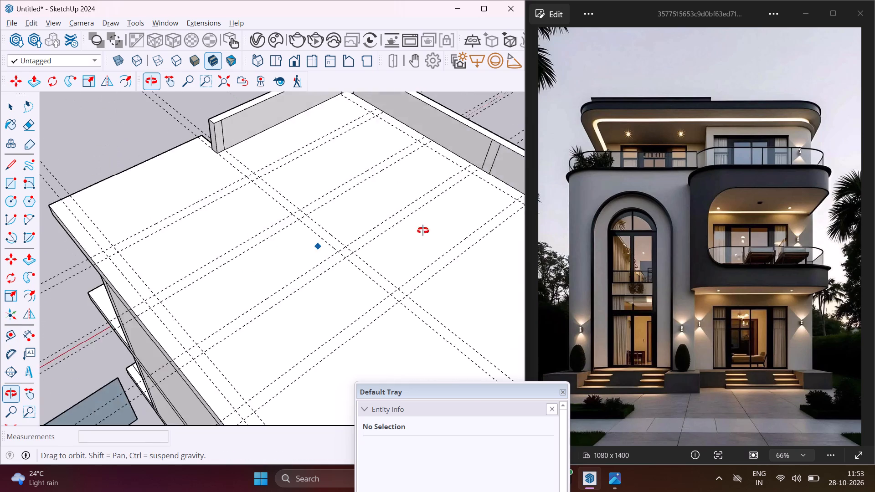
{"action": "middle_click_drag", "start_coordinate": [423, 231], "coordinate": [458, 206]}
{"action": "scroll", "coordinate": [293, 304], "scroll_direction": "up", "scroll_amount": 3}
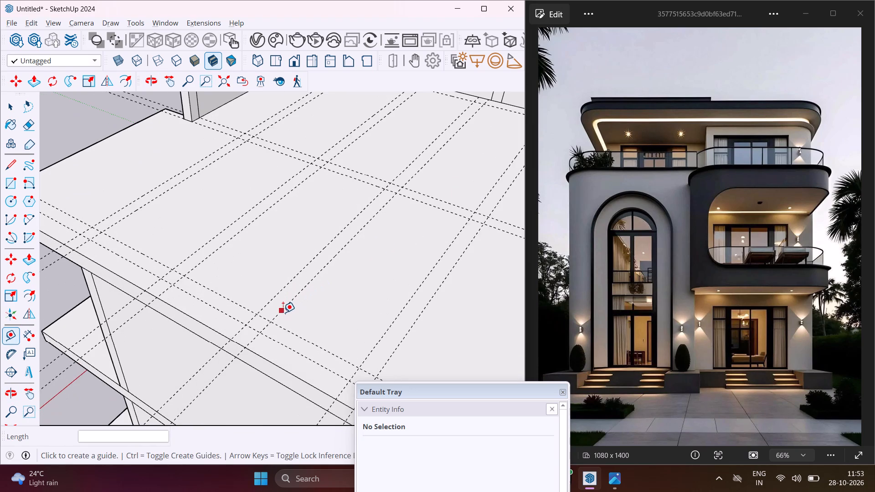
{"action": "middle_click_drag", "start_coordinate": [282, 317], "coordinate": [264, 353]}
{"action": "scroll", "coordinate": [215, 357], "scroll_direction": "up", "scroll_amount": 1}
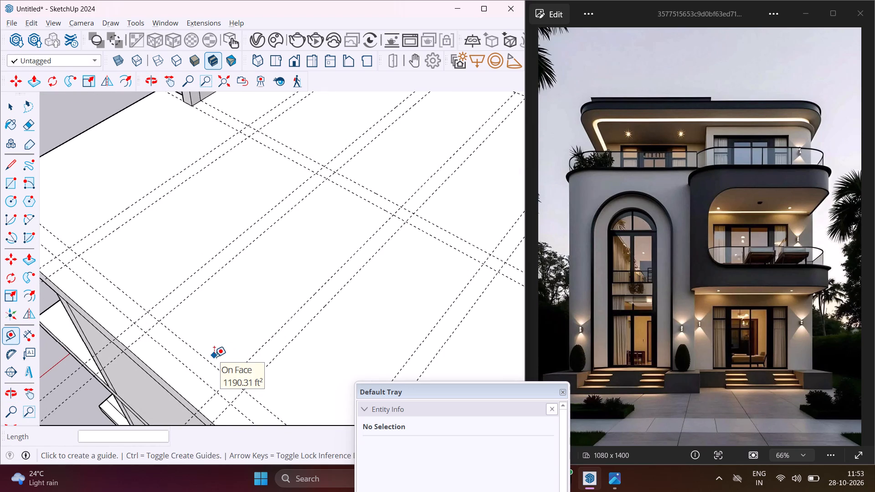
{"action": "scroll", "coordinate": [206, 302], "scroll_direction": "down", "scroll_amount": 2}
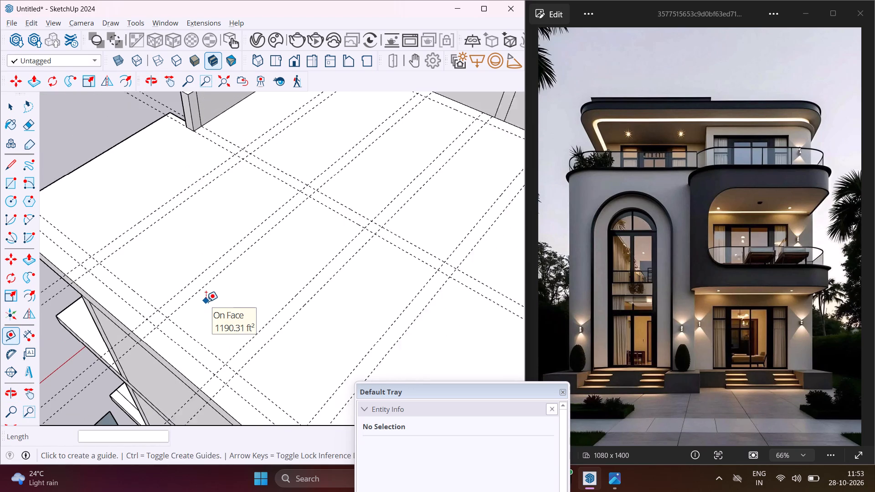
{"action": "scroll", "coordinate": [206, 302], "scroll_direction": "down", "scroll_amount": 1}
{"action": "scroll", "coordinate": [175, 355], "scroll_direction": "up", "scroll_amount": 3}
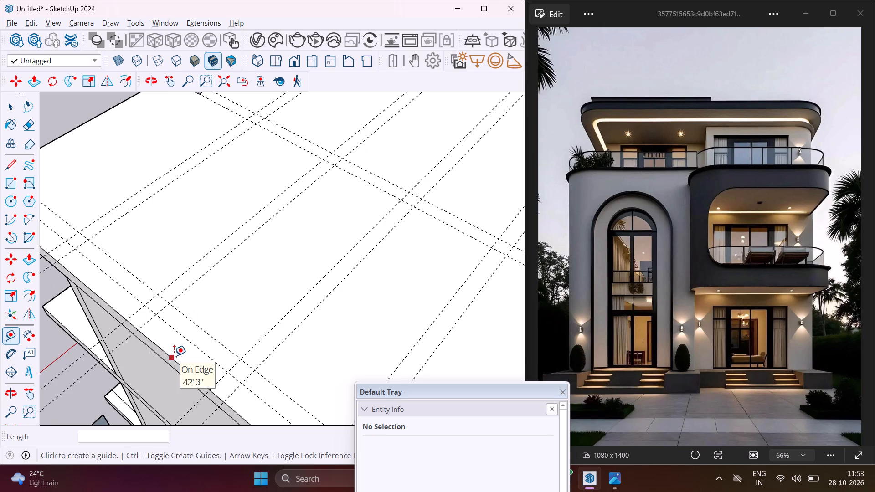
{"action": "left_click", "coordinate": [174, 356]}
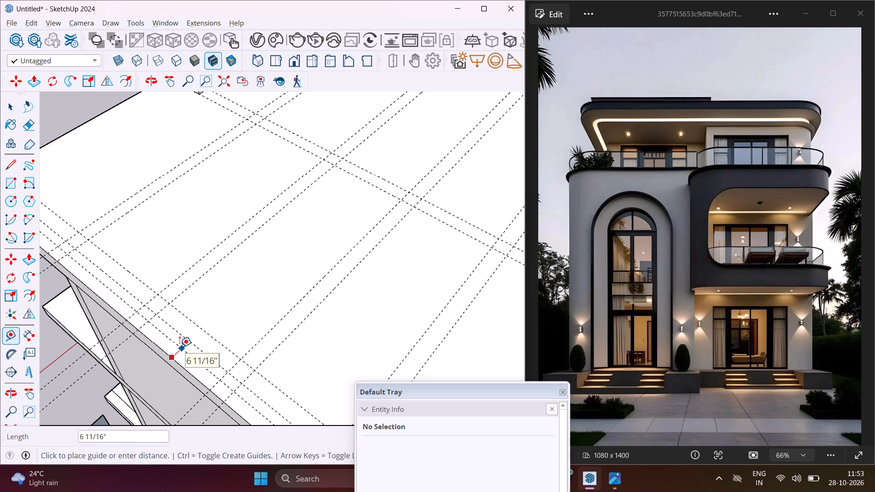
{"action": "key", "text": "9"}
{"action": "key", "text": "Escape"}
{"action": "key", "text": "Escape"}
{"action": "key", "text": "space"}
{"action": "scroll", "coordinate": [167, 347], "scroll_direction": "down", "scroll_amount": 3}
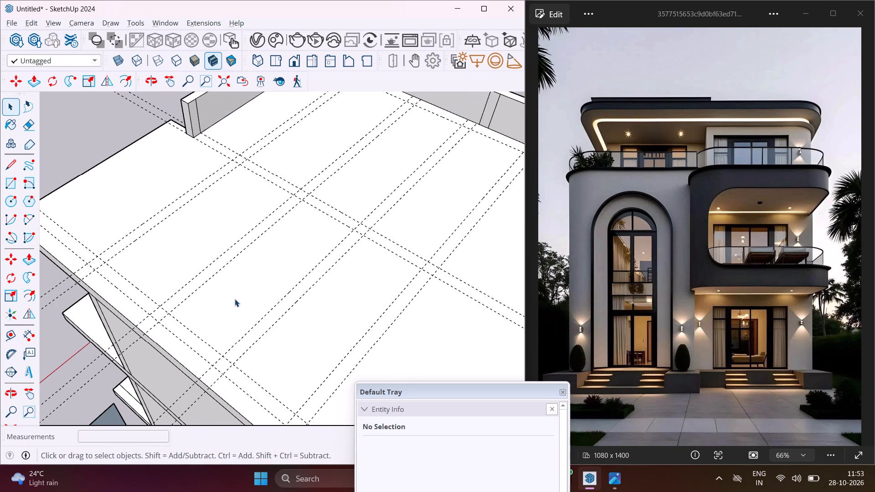
Place a parallel guide 9" inward from the 1' guide along the arched-side long wall on the top slab.
{"action": "middle_click_drag", "start_coordinate": [252, 267], "coordinate": [136, 299]}
{"action": "scroll", "coordinate": [123, 295], "scroll_direction": "down", "scroll_amount": 3}
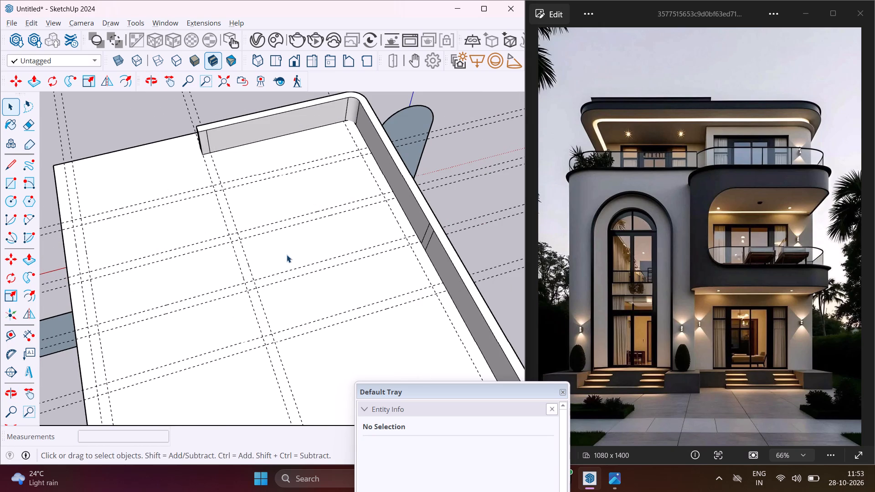
{"action": "scroll", "coordinate": [369, 218], "scroll_direction": "up", "scroll_amount": 4}
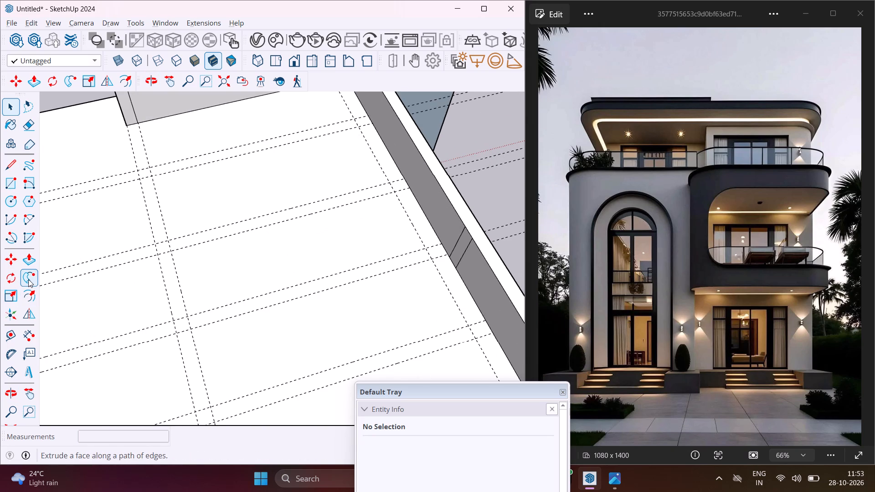
{"action": "left_click", "coordinate": [24, 222]}
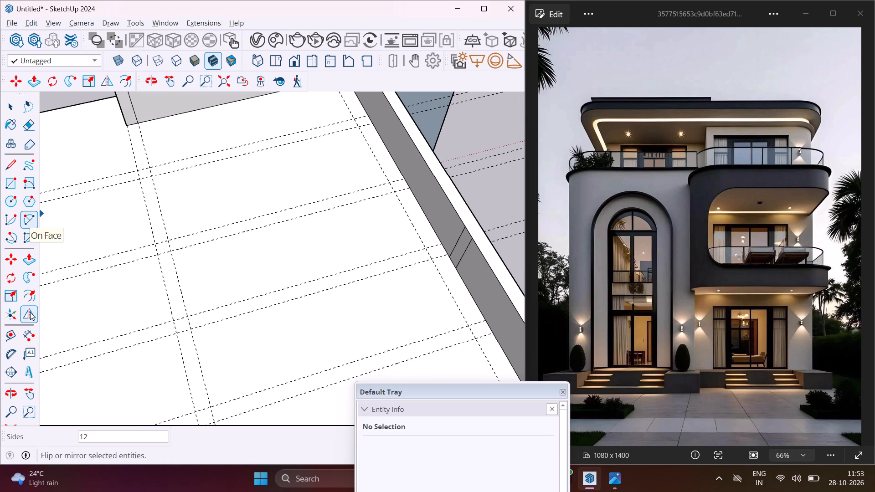
{"action": "left_click", "coordinate": [7, 329]}
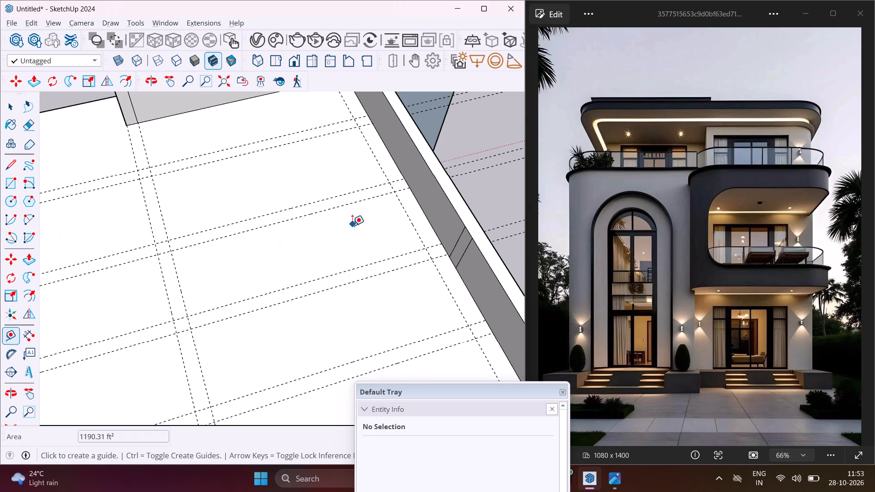
{"action": "scroll", "coordinate": [352, 225], "scroll_direction": "up", "scroll_amount": 5}
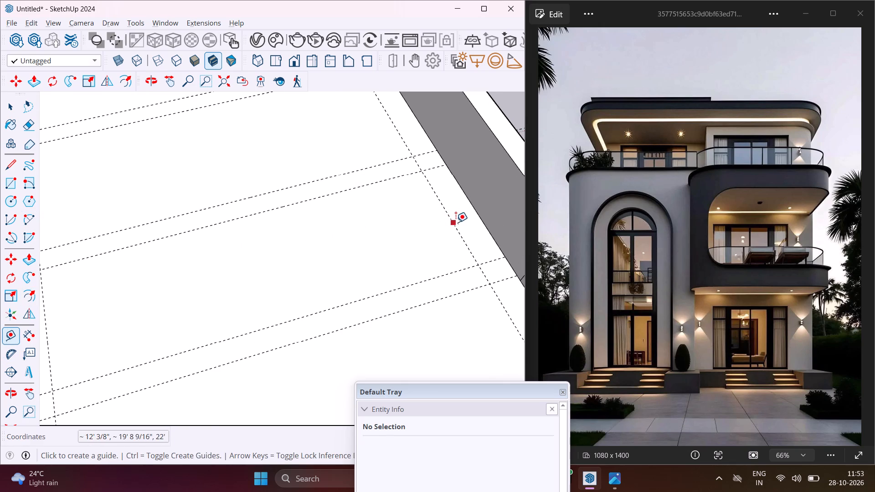
{"action": "left_click", "coordinate": [456, 222]}
{"action": "type", "text": "9\""}
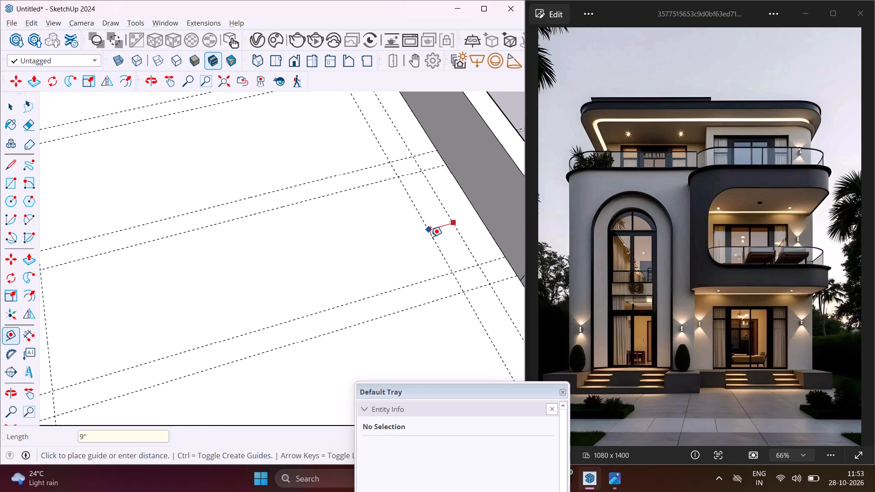
{"action": "key", "text": "Return"}
{"action": "key", "text": "Escape"}
{"action": "key", "text": "space"}
Draw the front room's wall outline on the guides: an outer rectangle about 13' 6" by 11' 6" and an inner one 9" inside.
{"action": "scroll", "coordinate": [430, 237], "scroll_direction": "down", "scroll_amount": 6}
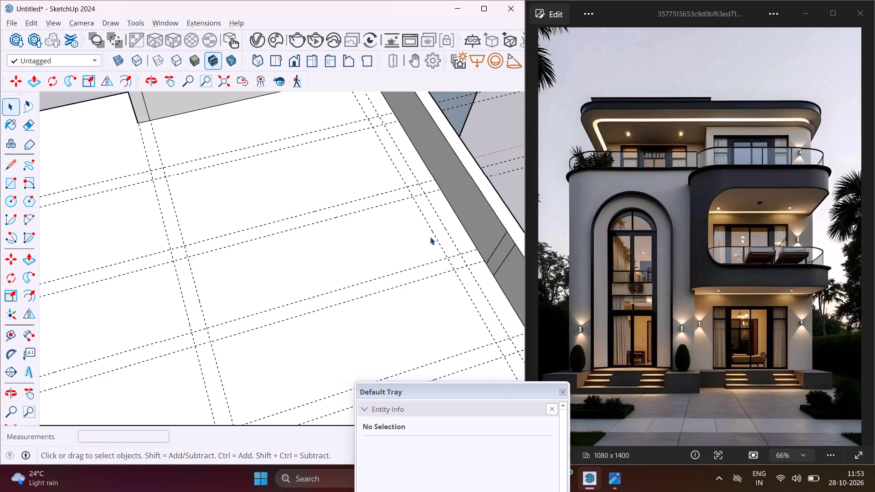
{"action": "scroll", "coordinate": [315, 230], "scroll_direction": "down", "scroll_amount": 1}
{"action": "middle_click_drag", "start_coordinate": [315, 230], "coordinate": [442, 201]}
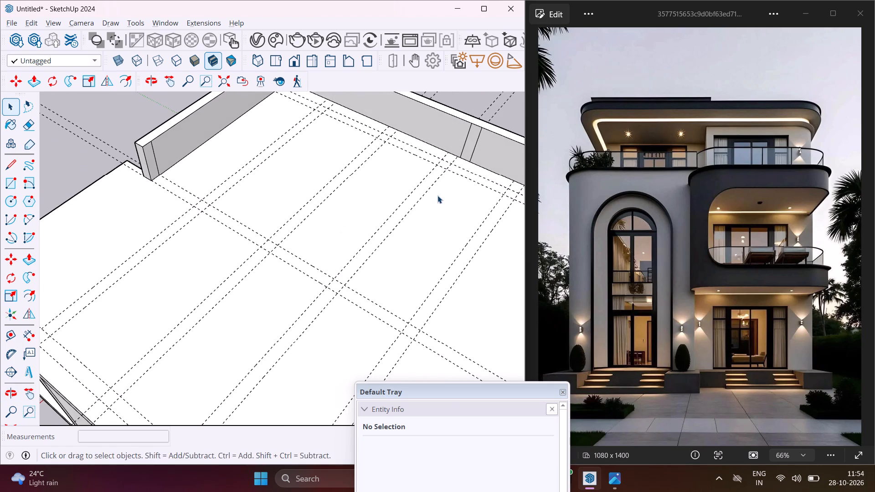
{"action": "scroll", "coordinate": [416, 179], "scroll_direction": "down", "scroll_amount": 6}
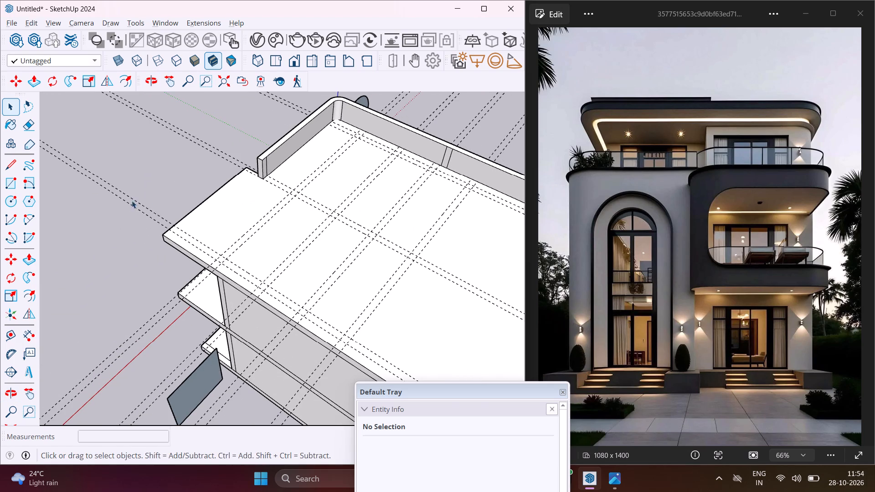
{"action": "left_click", "coordinate": [16, 183]}
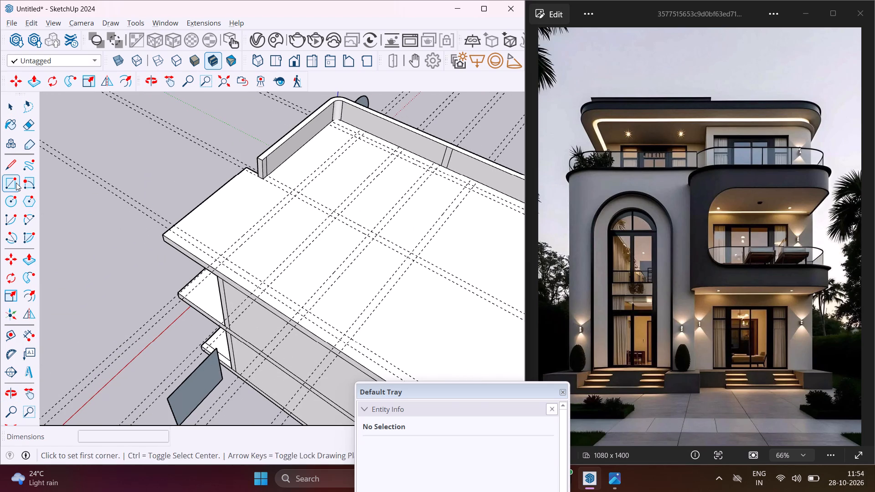
{"action": "scroll", "coordinate": [222, 257], "scroll_direction": "up", "scroll_amount": 3}
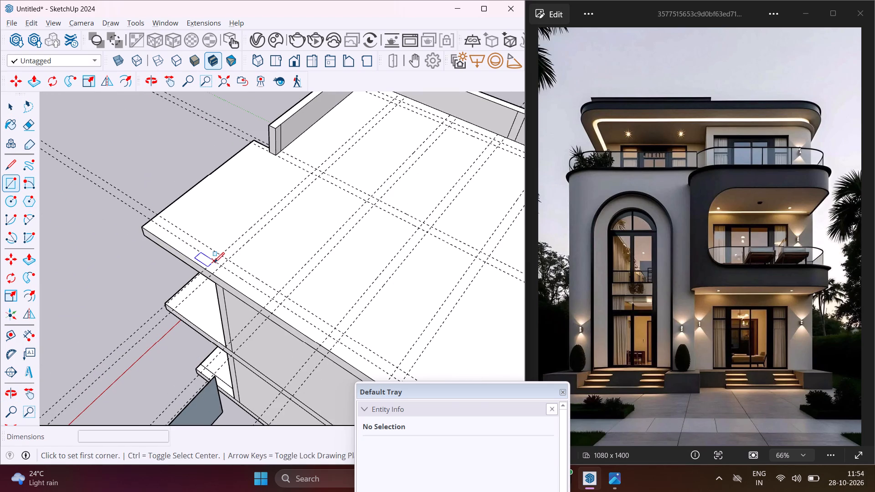
{"action": "left_click", "coordinate": [214, 262]}
{"action": "scroll", "coordinate": [326, 231], "scroll_direction": "down", "scroll_amount": 3}
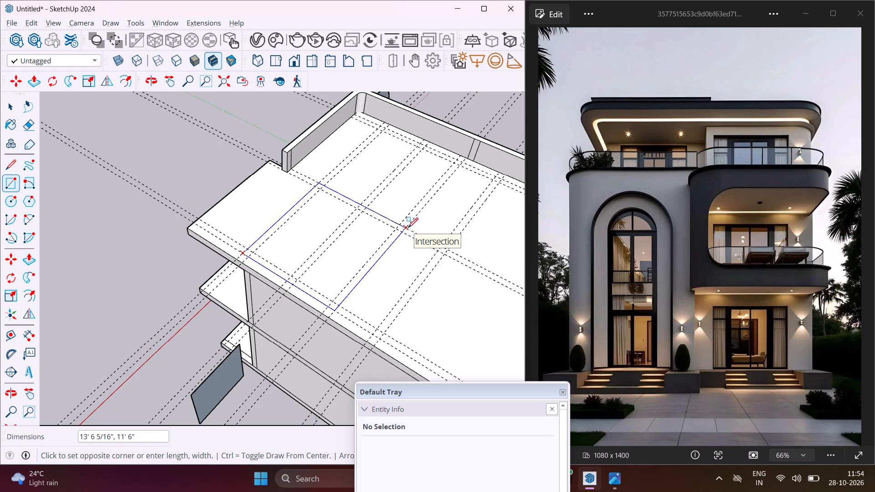
{"action": "left_click", "coordinate": [408, 228]}
{"action": "scroll", "coordinate": [278, 246], "scroll_direction": "up", "scroll_amount": 3}
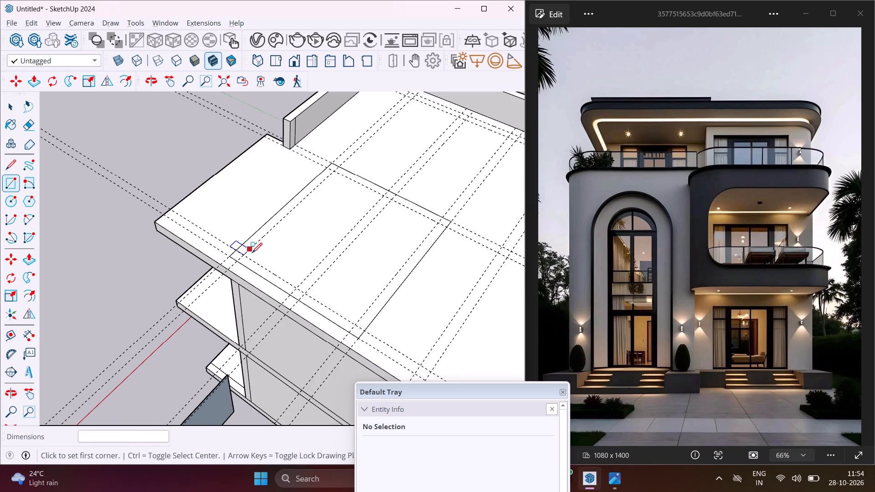
{"action": "left_click", "coordinate": [245, 257]}
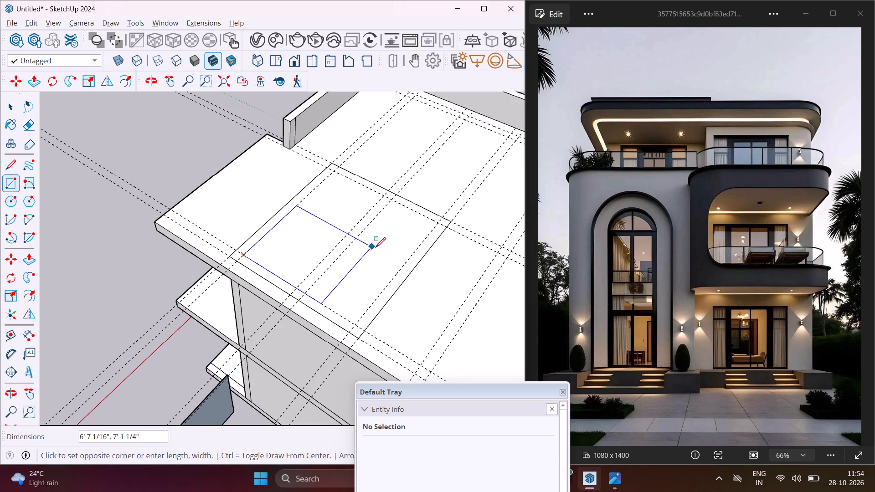
{"action": "left_click", "coordinate": [437, 225]}
{"action": "scroll", "coordinate": [314, 229], "scroll_direction": "down", "scroll_amount": 3}
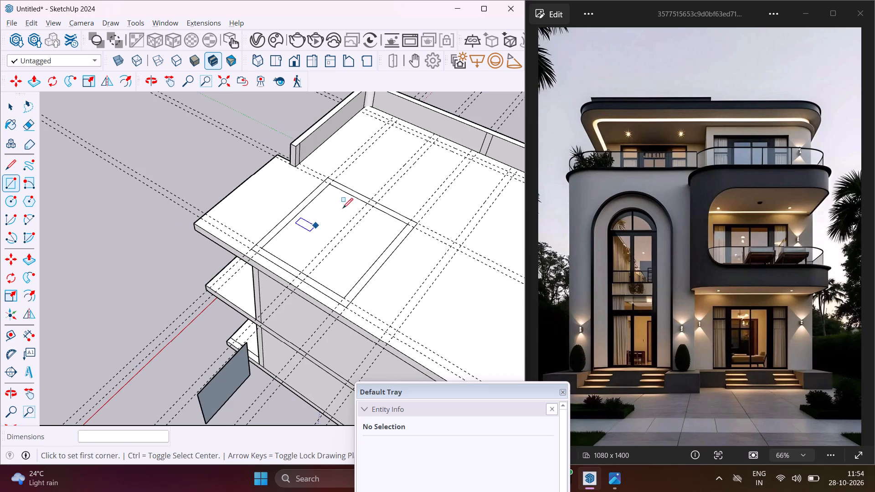
Draw the adjoining room's wall outline beside the arched-side long wall: rectangles about 10' 9" by 13' 9" and 9' 3" by 13'.
{"action": "scroll", "coordinate": [378, 193], "scroll_direction": "up", "scroll_amount": 2}
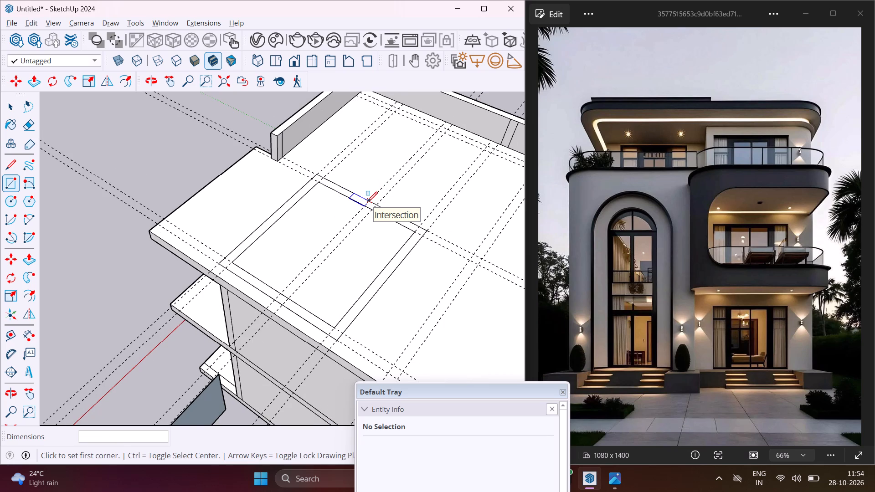
{"action": "left_click", "coordinate": [367, 202]}
{"action": "scroll", "coordinate": [423, 167], "scroll_direction": "down", "scroll_amount": 3}
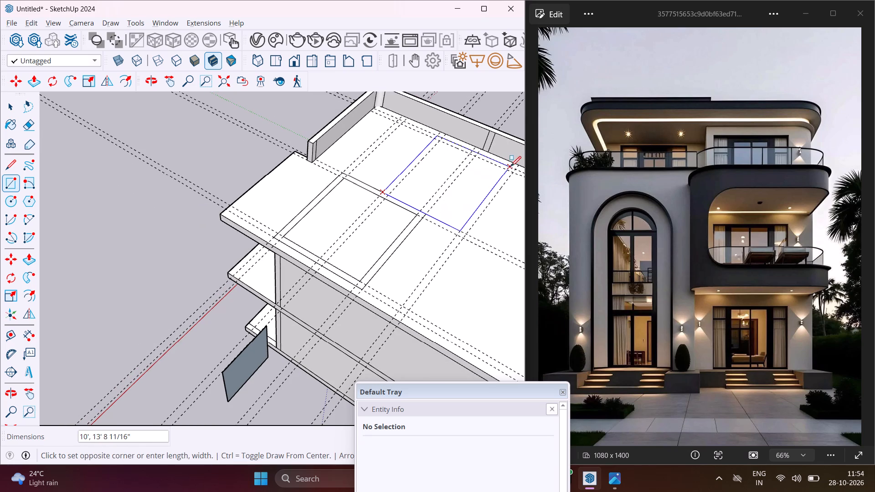
{"action": "left_click", "coordinate": [515, 169]}
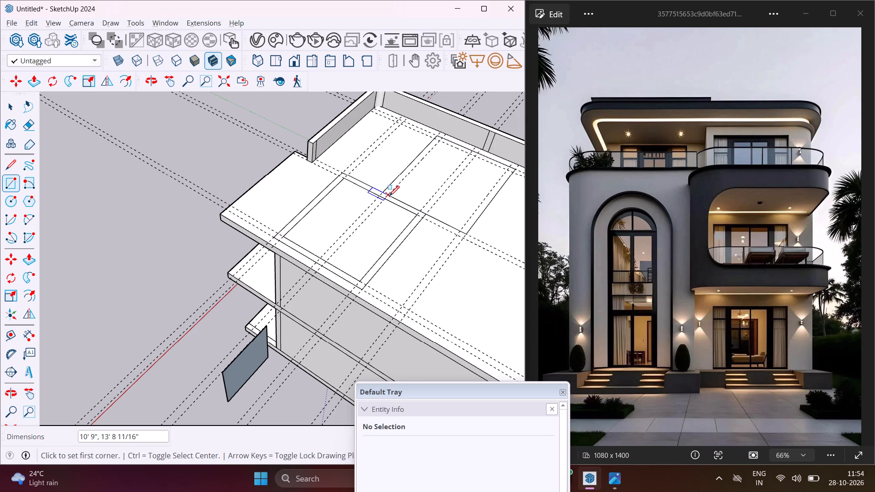
{"action": "left_click", "coordinate": [389, 196]}
{"action": "left_click", "coordinate": [504, 172]}
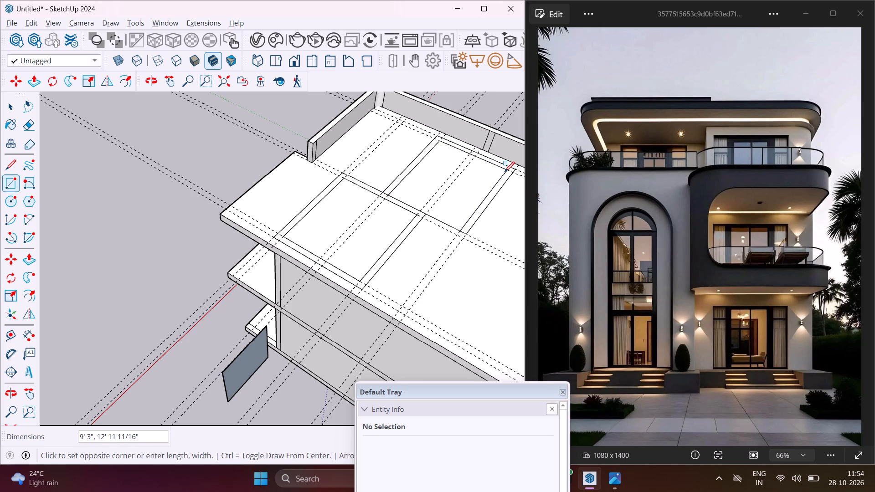
{"action": "key", "text": "Escape"}
{"action": "key", "text": "space"}
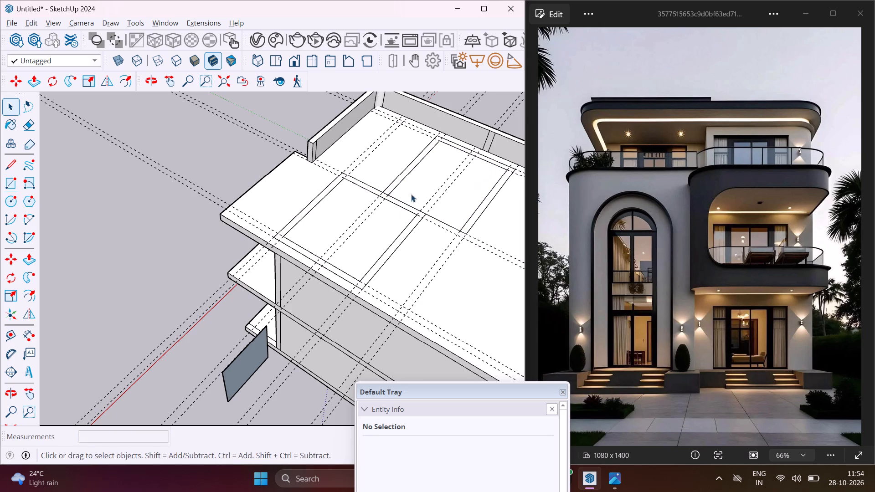
Draw a tangent arc of about 1' 2" radius across the inner wall corner of the front room, nearest the slab's open front corner.
{"action": "scroll", "coordinate": [214, 221], "scroll_direction": "down", "scroll_amount": 4}
{"action": "middle_click_drag", "start_coordinate": [221, 229], "coordinate": [306, 251]}
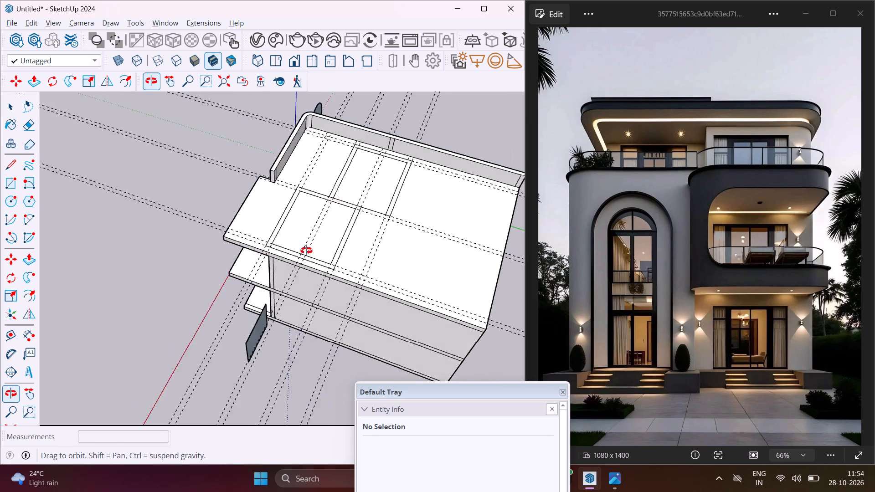
{"action": "middle_click_drag", "start_coordinate": [306, 251], "coordinate": [370, 251]}
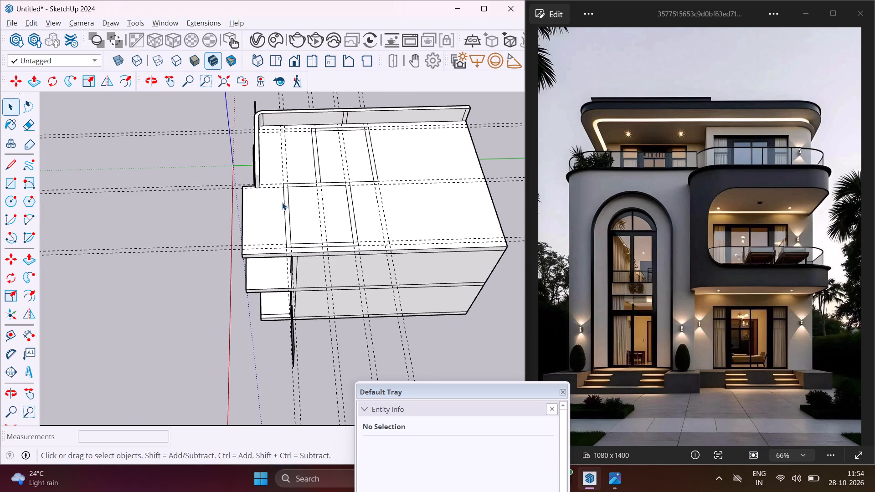
{"action": "scroll", "coordinate": [282, 202], "scroll_direction": "up", "scroll_amount": 9}
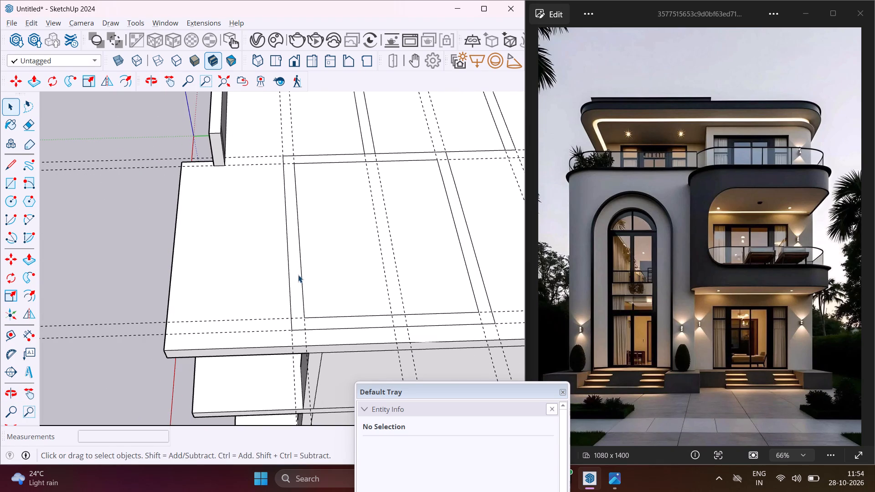
{"action": "scroll", "coordinate": [298, 275], "scroll_direction": "up", "scroll_amount": 4}
{"action": "scroll", "coordinate": [251, 317], "scroll_direction": "down", "scroll_amount": 5}
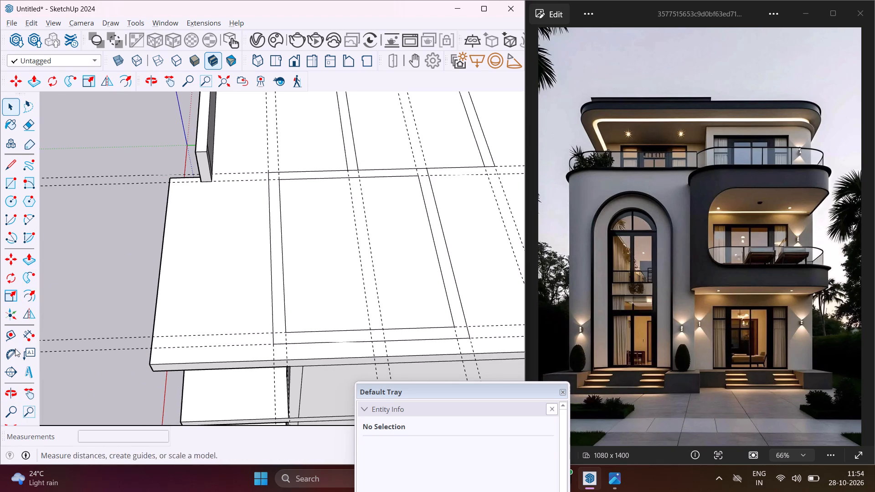
{"action": "left_click", "coordinate": [23, 218]}
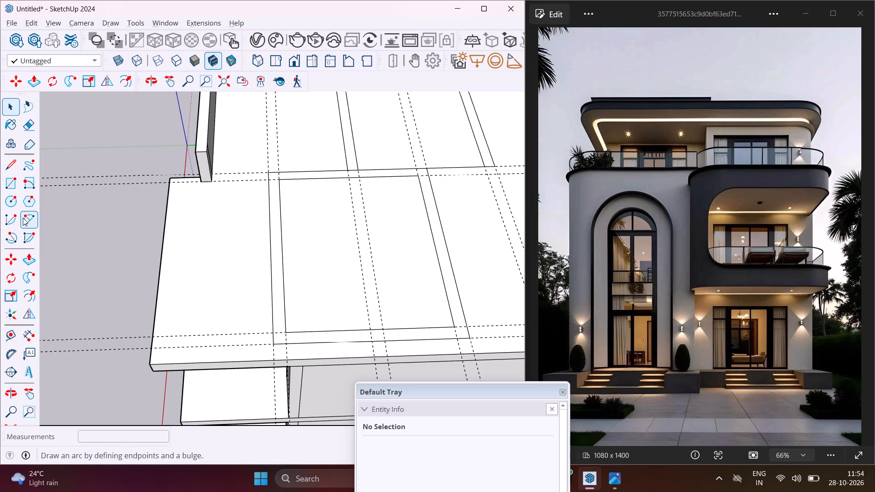
{"action": "scroll", "coordinate": [293, 339], "scroll_direction": "up", "scroll_amount": 7}
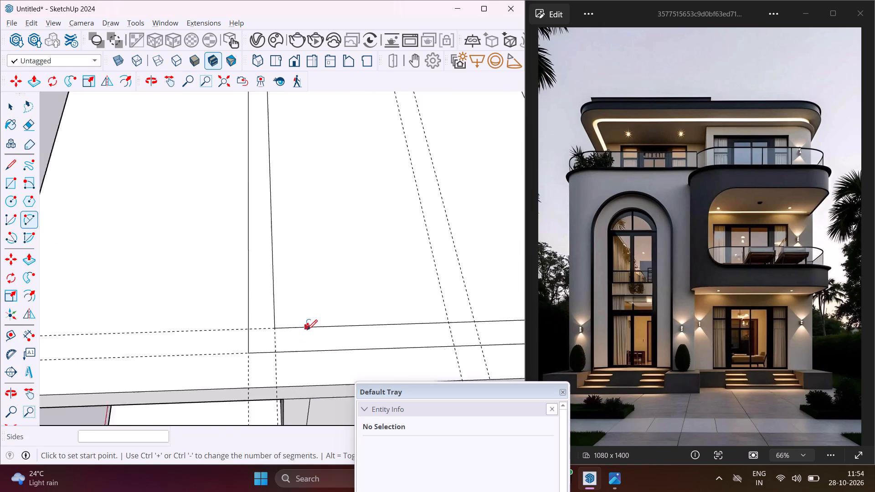
{"action": "scroll", "coordinate": [307, 330], "scroll_direction": "up", "scroll_amount": 1}
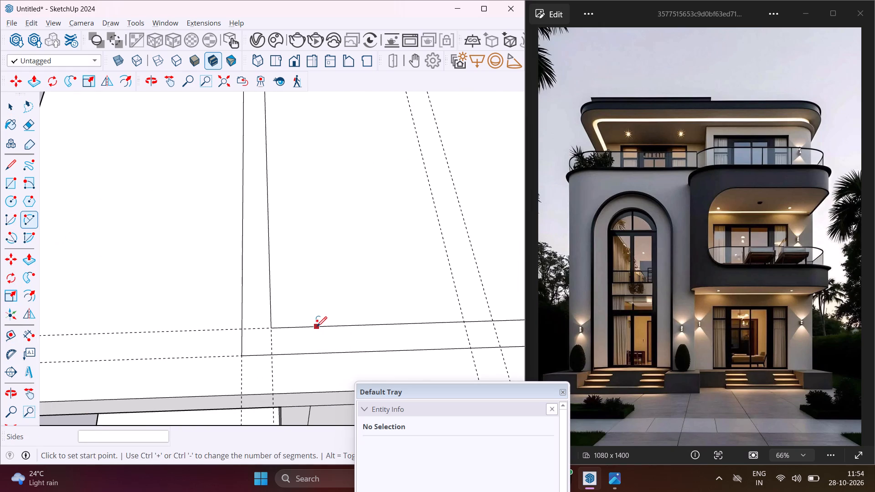
{"action": "left_click", "coordinate": [317, 327]}
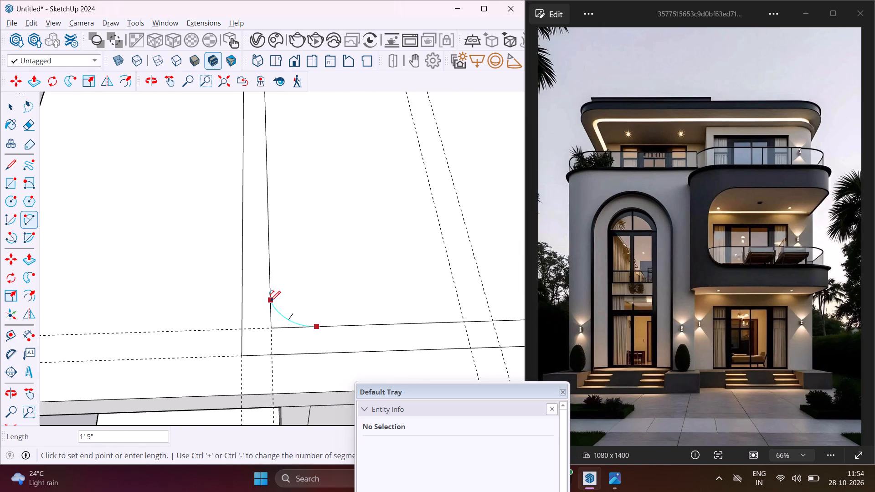
{"action": "left_click", "coordinate": [270, 292]}
{"action": "left_click", "coordinate": [271, 304]}
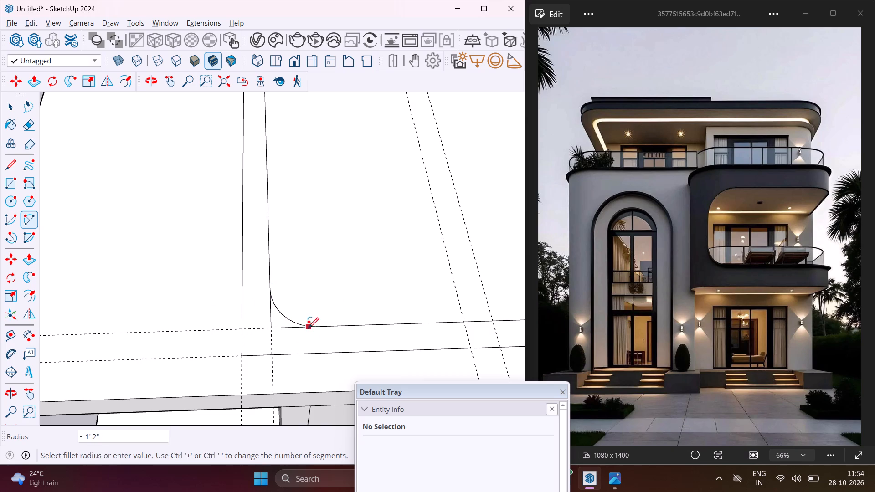
Draw a matching tangent arc of about 1' 11" radius across the outer wall corner of the same room.
{"action": "left_click", "coordinate": [317, 355]}
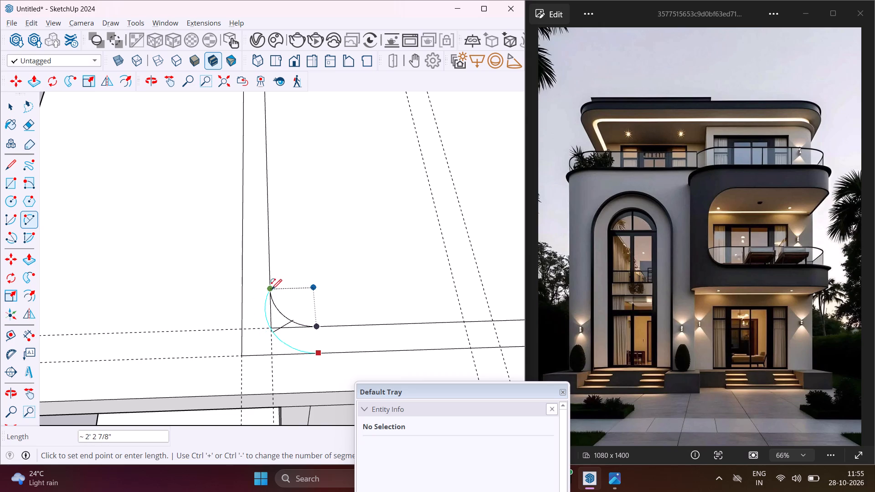
{"action": "left_click", "coordinate": [242, 288]}
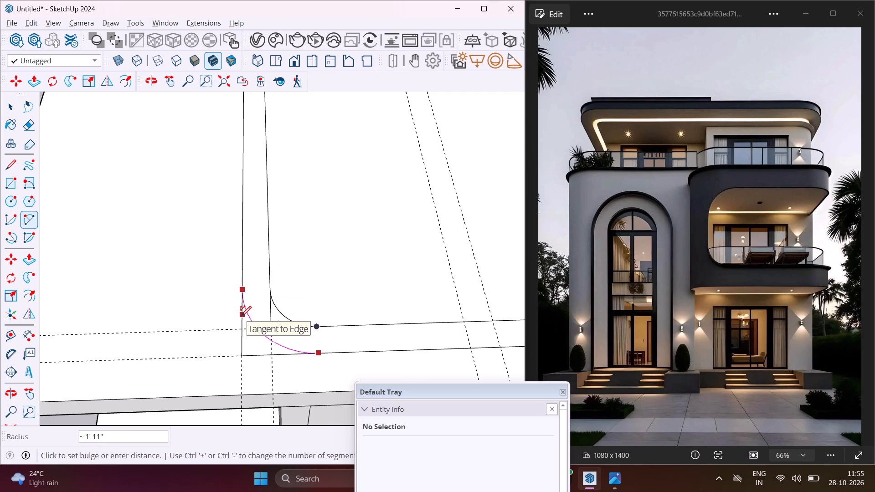
{"action": "left_click", "coordinate": [241, 316]}
{"action": "key", "text": "Escape"}
{"action": "key", "text": "Escape"}
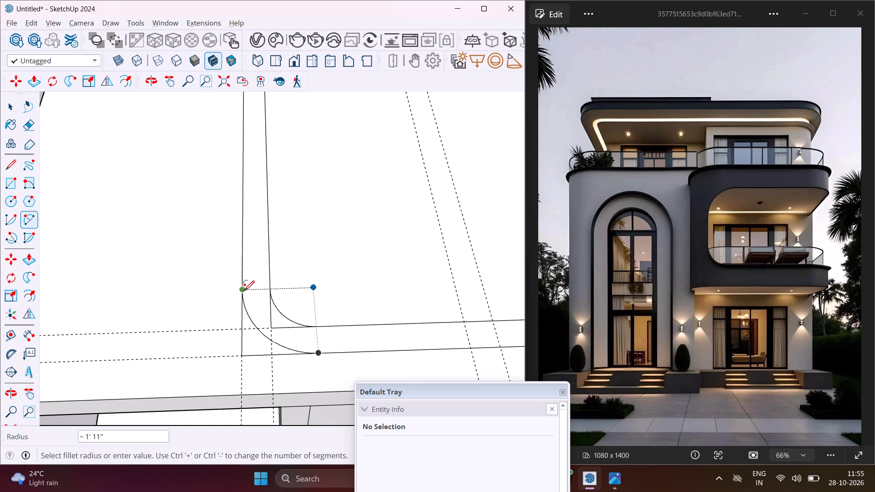
{"action": "key", "text": "space"}
Erase the leftover square-corner edges outside the inner and outer arcs at the front room's rounded wall corner.
{"action": "scroll", "coordinate": [220, 260], "scroll_direction": "down", "scroll_amount": 1}
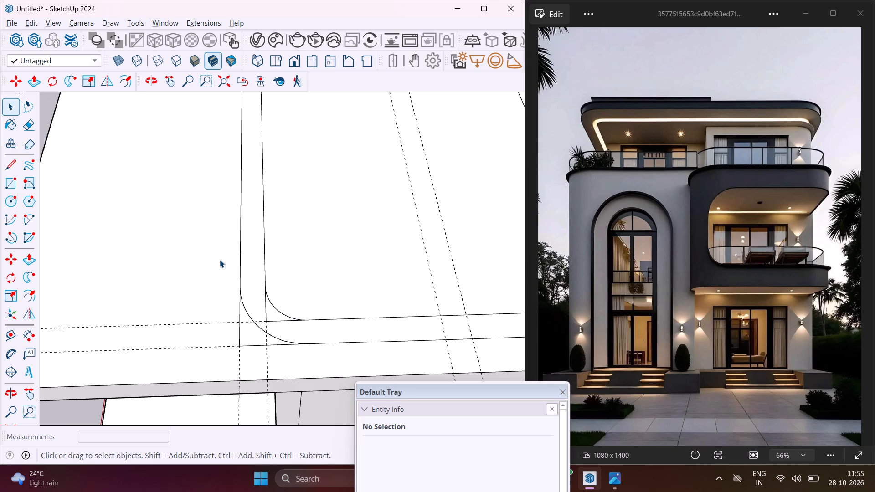
{"action": "key", "text": "e"}
{"action": "left_click_drag", "start_coordinate": [232, 333], "coordinate": [234, 333]}
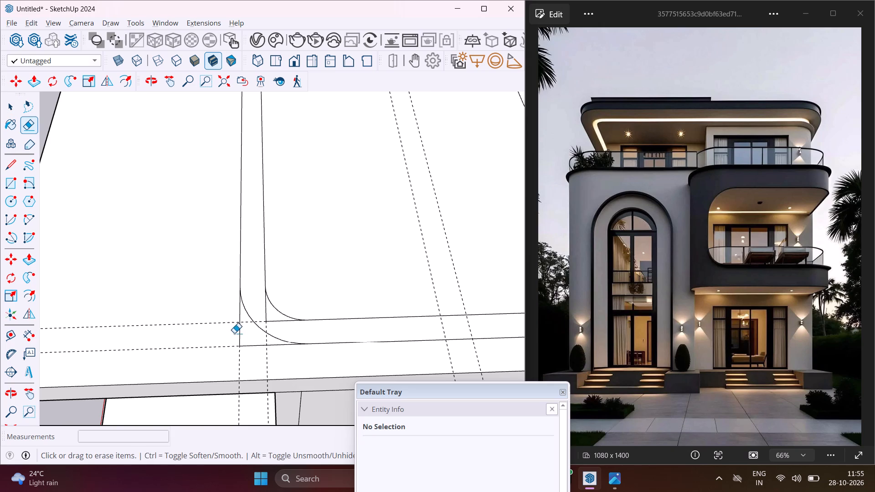
{"action": "left_click_drag", "start_coordinate": [234, 333], "coordinate": [250, 349]}
{"action": "left_click_drag", "start_coordinate": [263, 311], "coordinate": [272, 324]}
{"action": "key", "text": "Escape"}
{"action": "key", "text": "space"}
Draw the two lines along the guides that complete the adjoining room's closing wall strip, from its outer corner to the front room's wall.
{"action": "scroll", "coordinate": [208, 295], "scroll_direction": "down", "scroll_amount": 8}
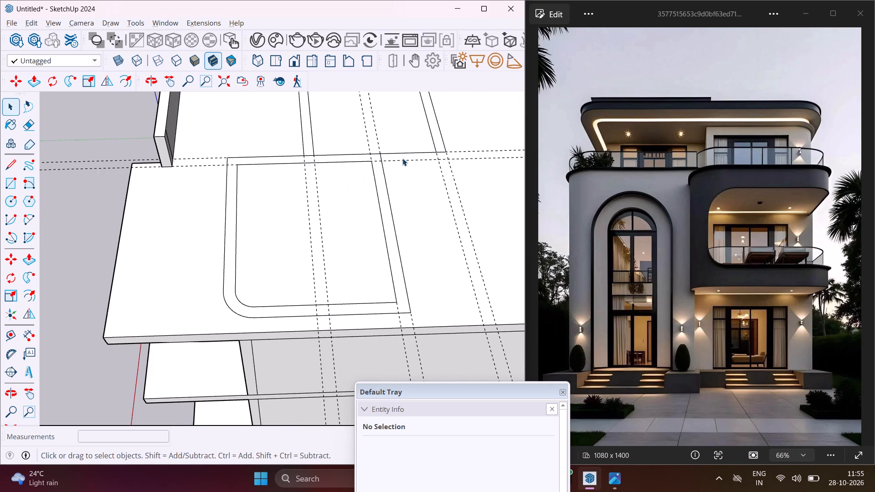
{"action": "scroll", "coordinate": [432, 145], "scroll_direction": "up", "scroll_amount": 9}
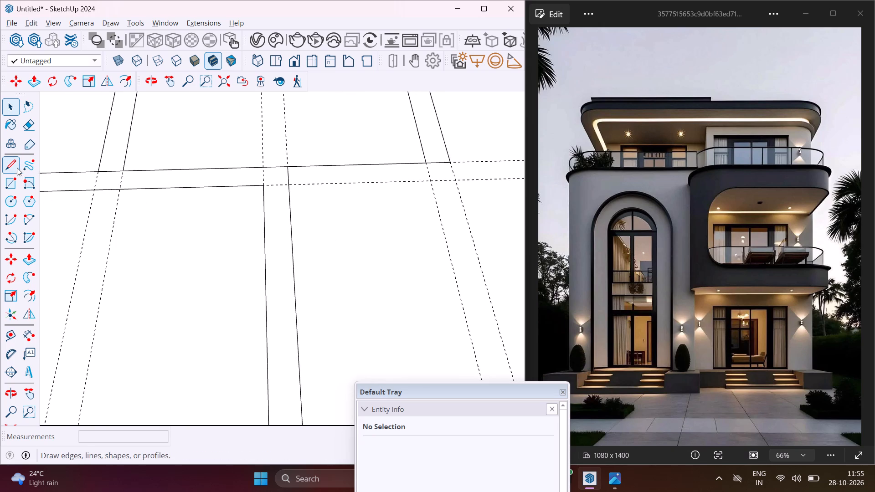
{"action": "left_click", "coordinate": [15, 166]}
{"action": "left_click", "coordinate": [452, 159]}
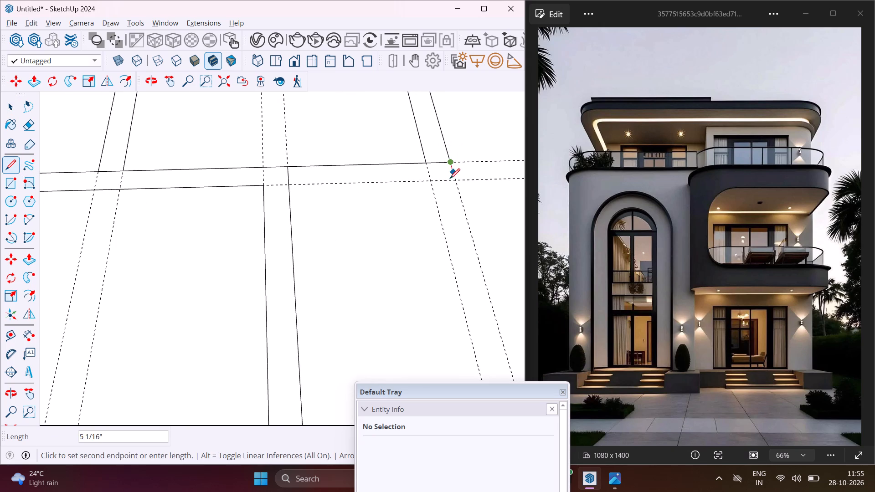
{"action": "left_click", "coordinate": [455, 180]}
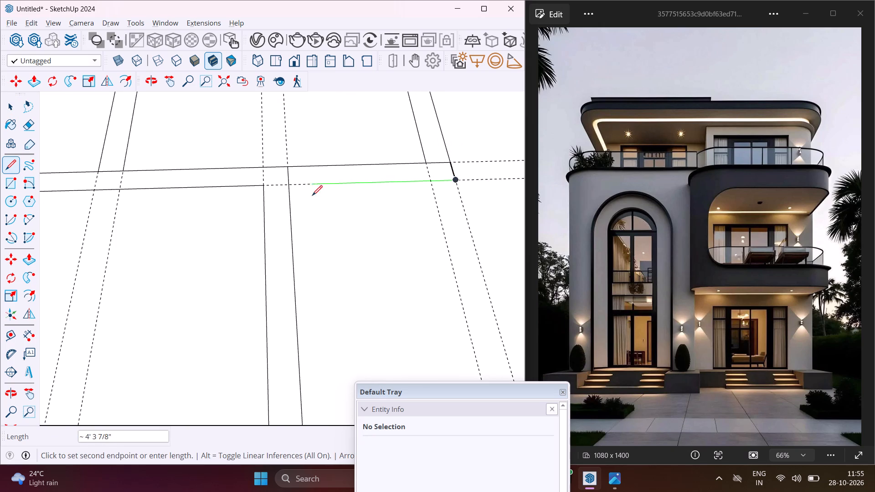
{"action": "left_click", "coordinate": [288, 186]}
{"action": "key", "text": "Escape"}
{"action": "key", "text": "space"}
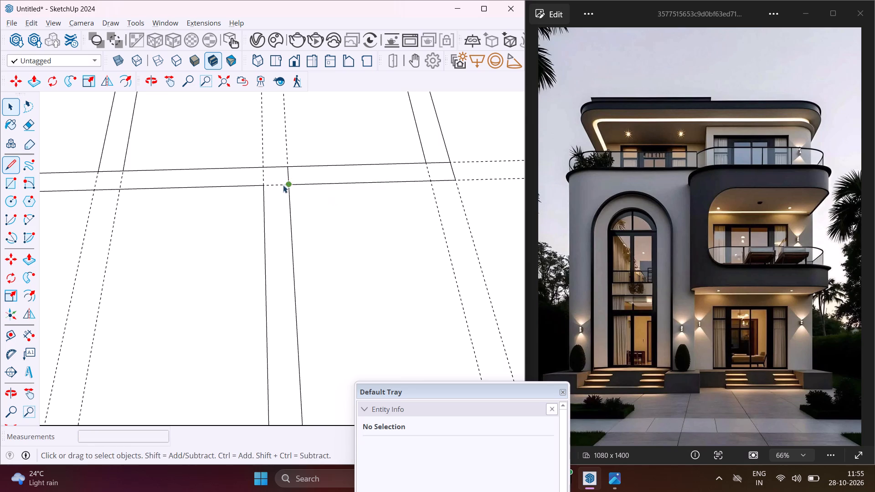
Push/Pull the front room's rounded wall outline up 10'.
{"action": "scroll", "coordinate": [298, 156], "scroll_direction": "down", "scroll_amount": 11}
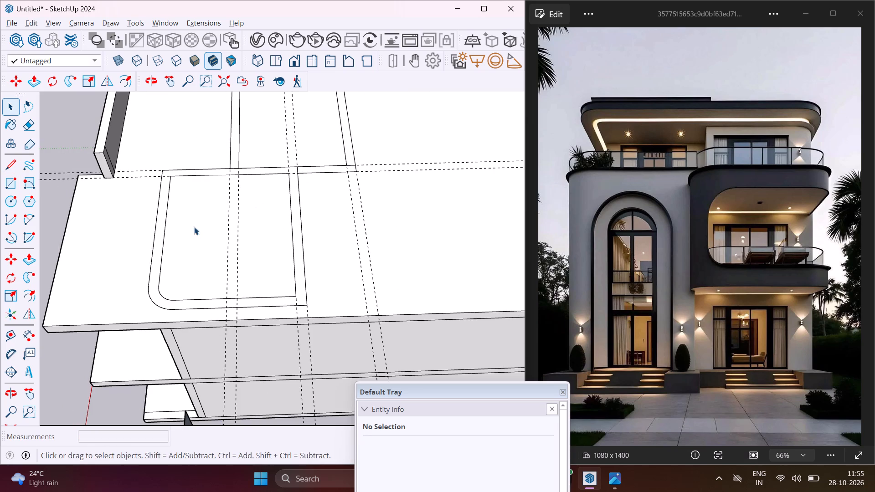
{"action": "scroll", "coordinate": [149, 256], "scroll_direction": "up", "scroll_amount": 7}
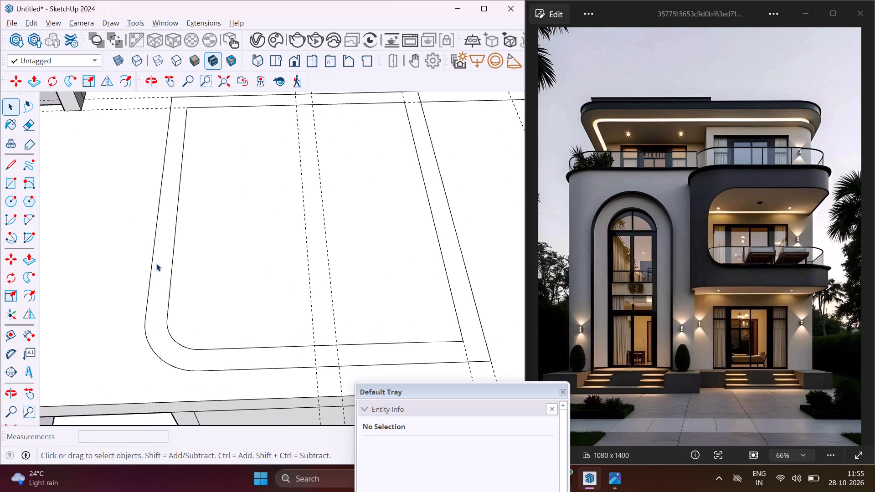
{"action": "left_click", "coordinate": [161, 267]}
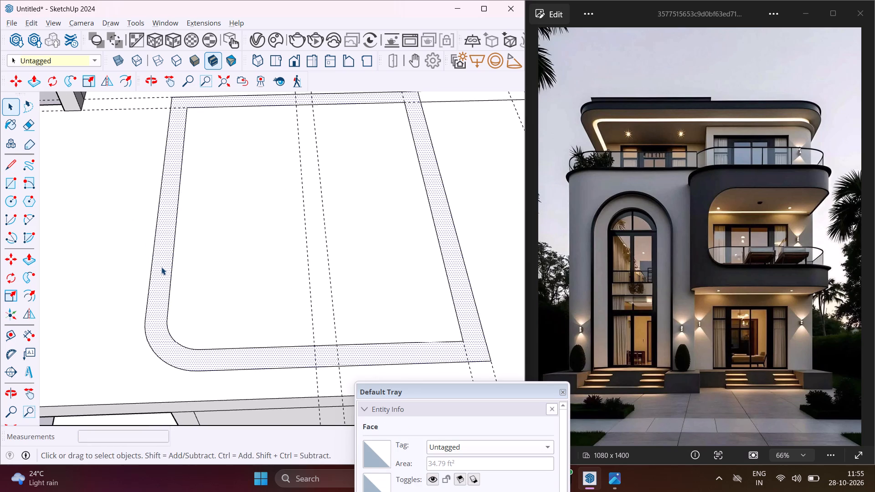
{"action": "key", "text": "p"}
{"action": "left_click", "coordinate": [161, 267]}
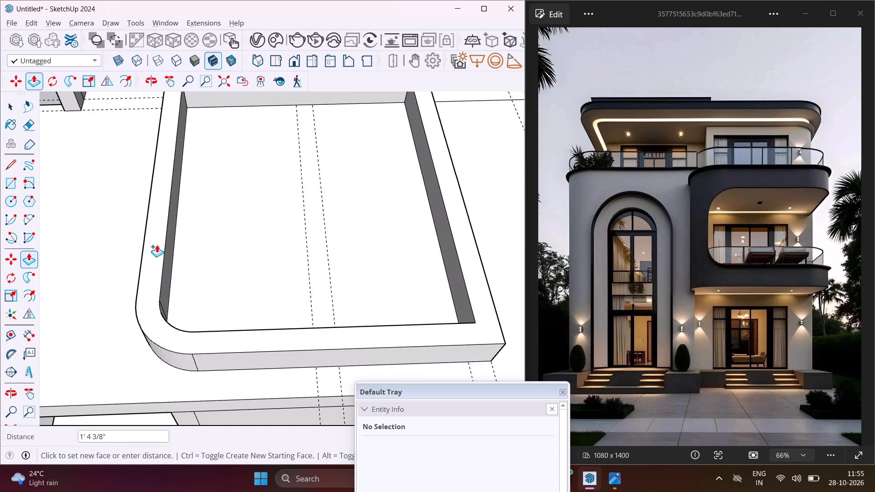
{"action": "type", "text": "10"}
{"action": "key", "text": "apostrophe"}
{"action": "key", "text": "Return"}
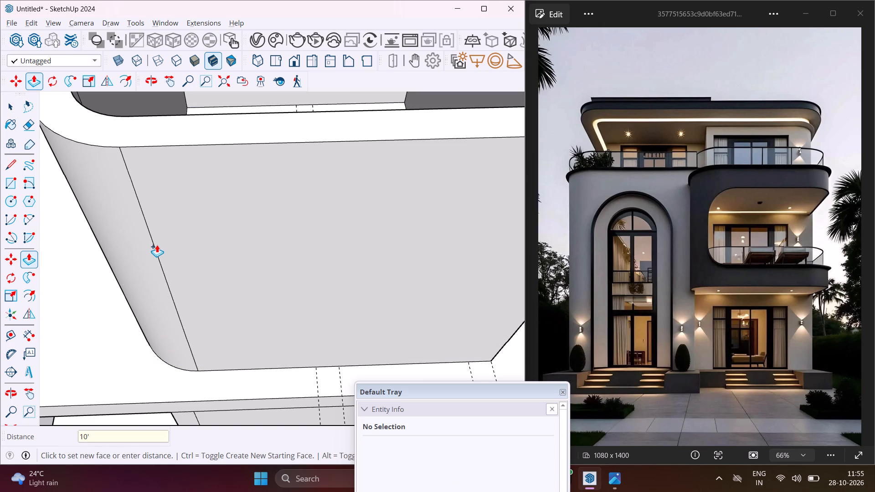
Push/Pull the adjoining room's wall outline up 10', level with the top of the front room's walls.
{"action": "scroll", "coordinate": [157, 245], "scroll_direction": "down", "scroll_amount": 6}
{"action": "scroll", "coordinate": [184, 279], "scroll_direction": "down", "scroll_amount": 11}
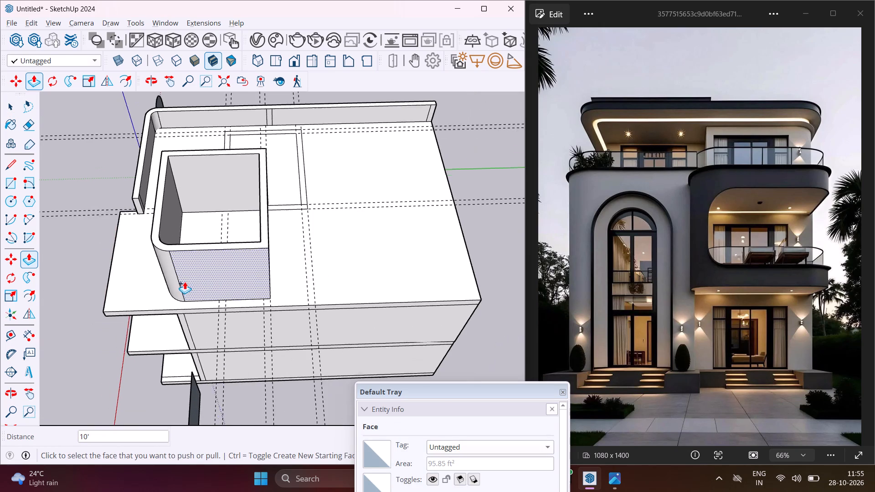
{"action": "scroll", "coordinate": [225, 150], "scroll_direction": "up", "scroll_amount": 9}
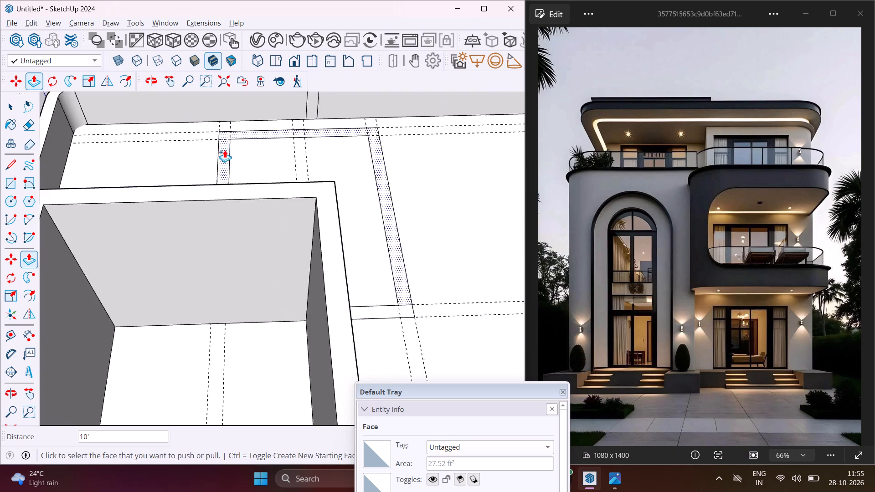
{"action": "scroll", "coordinate": [224, 151], "scroll_direction": "up", "scroll_amount": 4}
{"action": "left_click", "coordinate": [224, 159]}
{"action": "scroll", "coordinate": [217, 138], "scroll_direction": "down", "scroll_amount": 6}
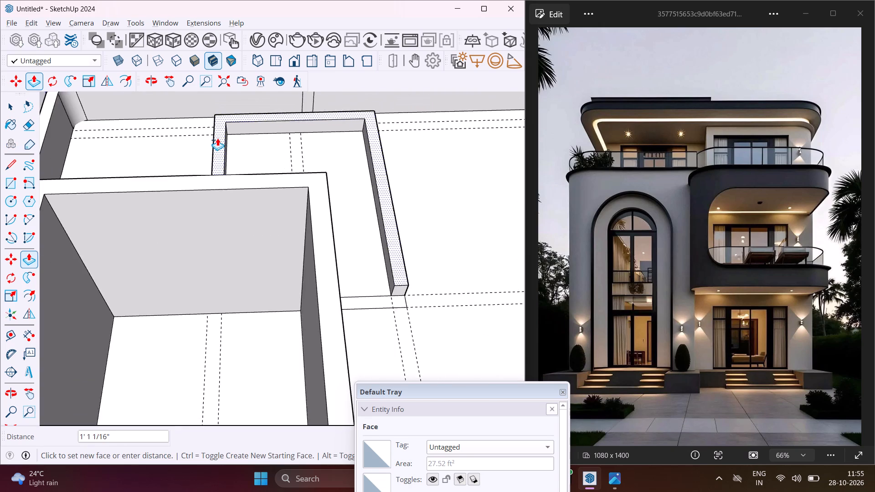
{"action": "scroll", "coordinate": [217, 138], "scroll_direction": "down", "scroll_amount": 4}
{"action": "left_click", "coordinate": [175, 161]}
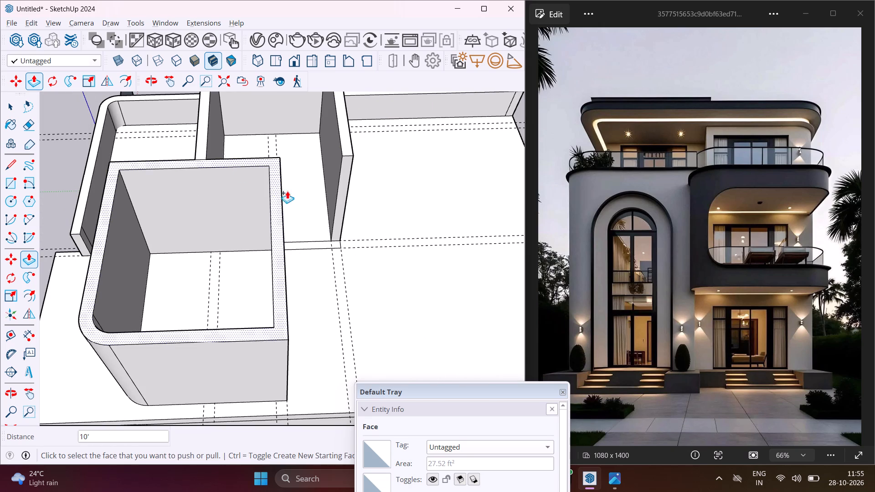
Push/Pull the remaining short wall strip between the two rooms up to the same wall-top level.
{"action": "scroll", "coordinate": [312, 227], "scroll_direction": "up", "scroll_amount": 8}
{"action": "left_click", "coordinate": [310, 258]}
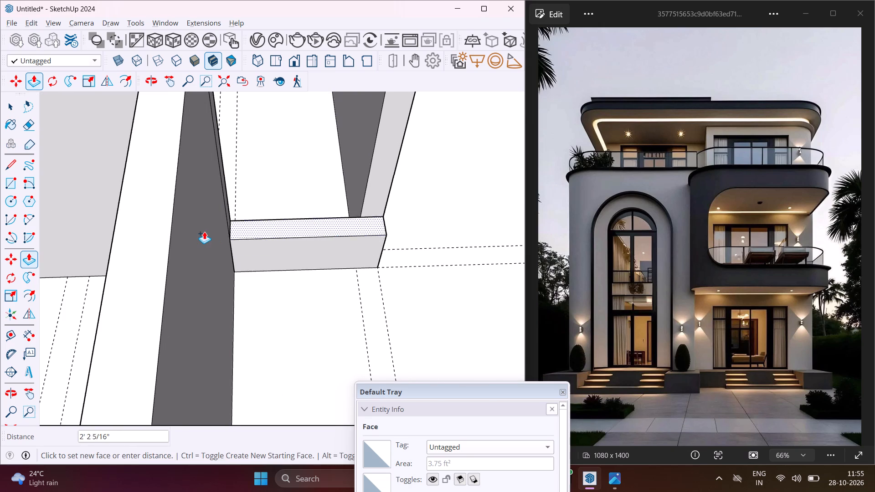
{"action": "scroll", "coordinate": [202, 231], "scroll_direction": "down", "scroll_amount": 10}
{"action": "left_click", "coordinate": [179, 241]}
{"action": "middle_click_drag", "start_coordinate": [169, 264], "coordinate": [221, 281]}
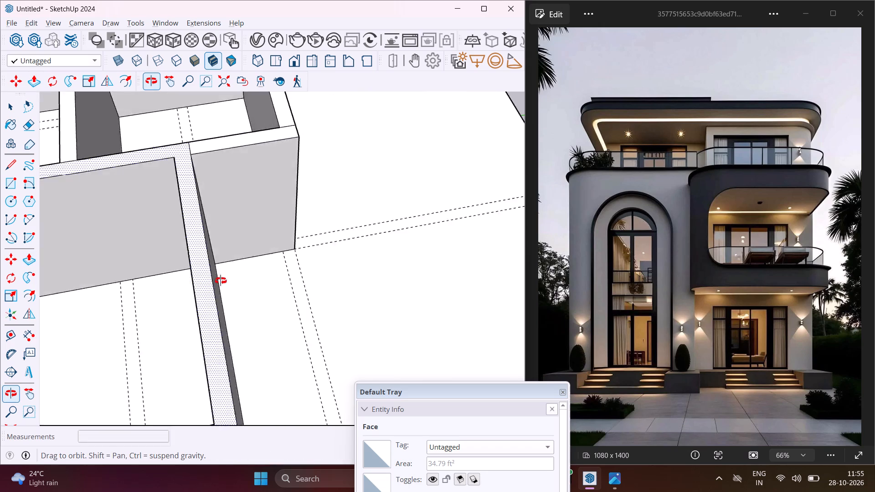
{"action": "middle_click_drag", "start_coordinate": [221, 281], "coordinate": [412, 230]}
{"action": "scroll", "coordinate": [328, 167], "scroll_direction": "down", "scroll_amount": 11}
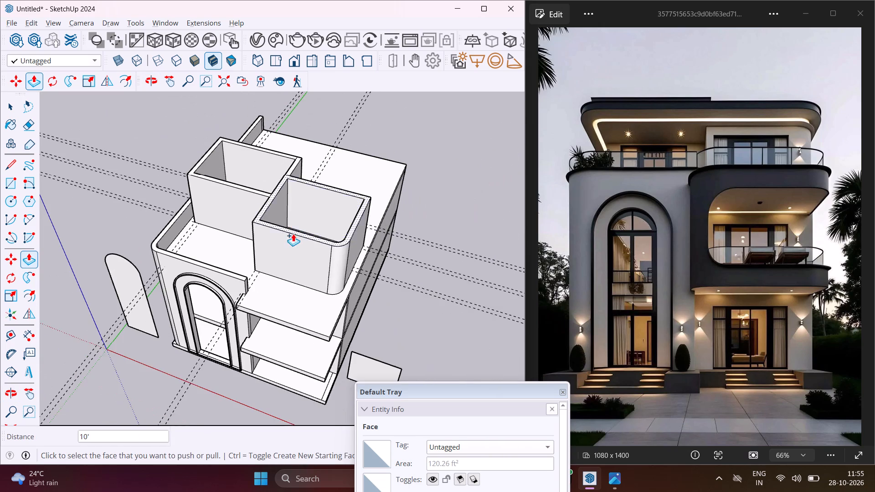
{"action": "middle_click_drag", "start_coordinate": [291, 257], "coordinate": [382, 140]}
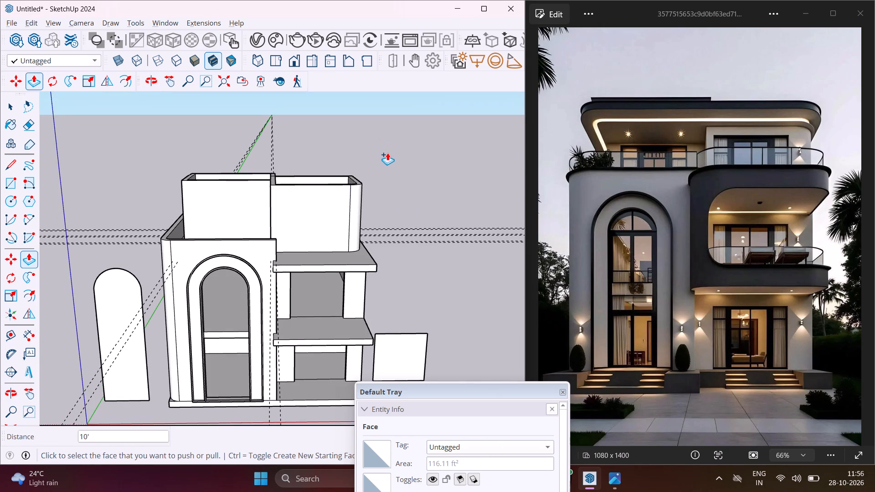
{"action": "key", "text": "Escape"}
{"action": "key", "text": "space"}
Draw a rectangle about 8' 2" by 8' 6" on the front room's front wall, rising from the slab edge, for the opening.
{"action": "scroll", "coordinate": [324, 177], "scroll_direction": "up", "scroll_amount": 3}
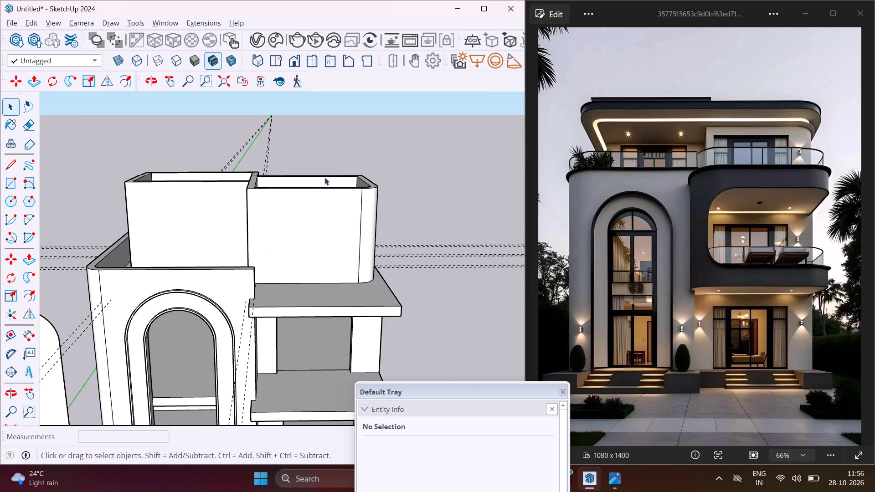
{"action": "scroll", "coordinate": [324, 177], "scroll_direction": "up", "scroll_amount": 1}
{"action": "middle_click_drag", "start_coordinate": [324, 177], "coordinate": [388, 204]}
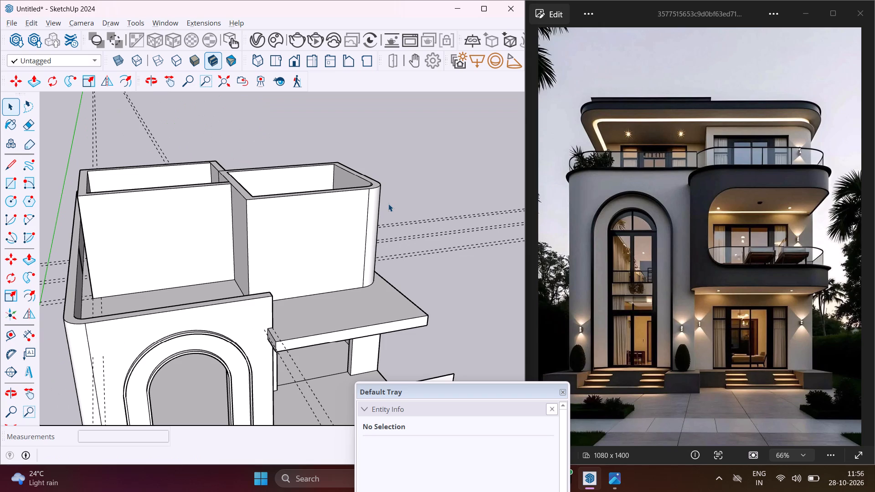
{"action": "middle_click_drag", "start_coordinate": [388, 207], "coordinate": [342, 217]}
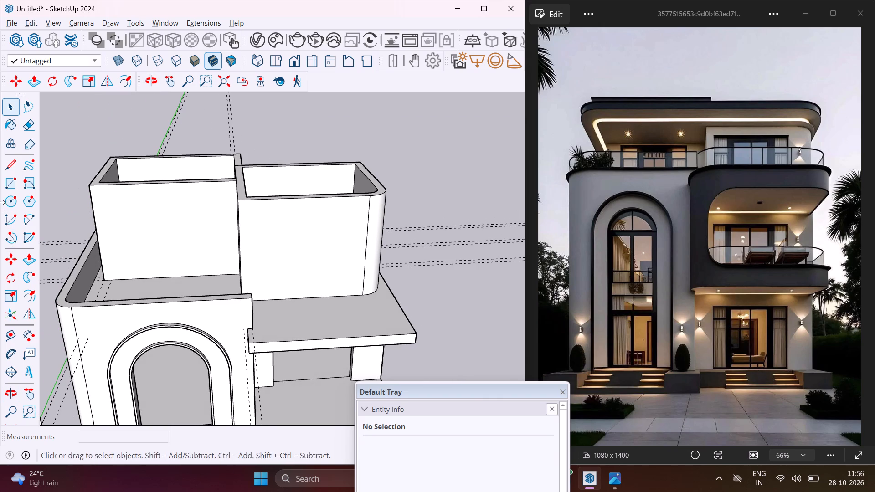
{"action": "left_click", "coordinate": [3, 191]}
{"action": "middle_click_drag", "start_coordinate": [293, 265], "coordinate": [293, 302]}
{"action": "scroll", "coordinate": [279, 301], "scroll_direction": "up", "scroll_amount": 3}
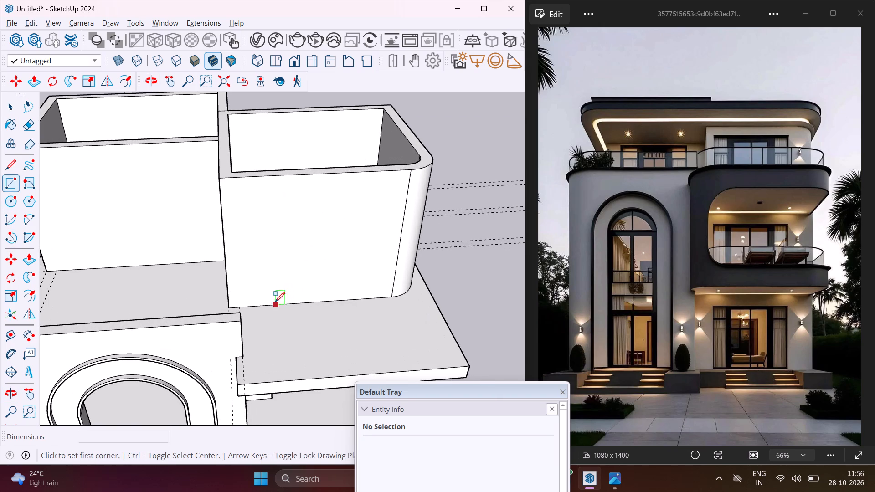
{"action": "left_click", "coordinate": [249, 306]}
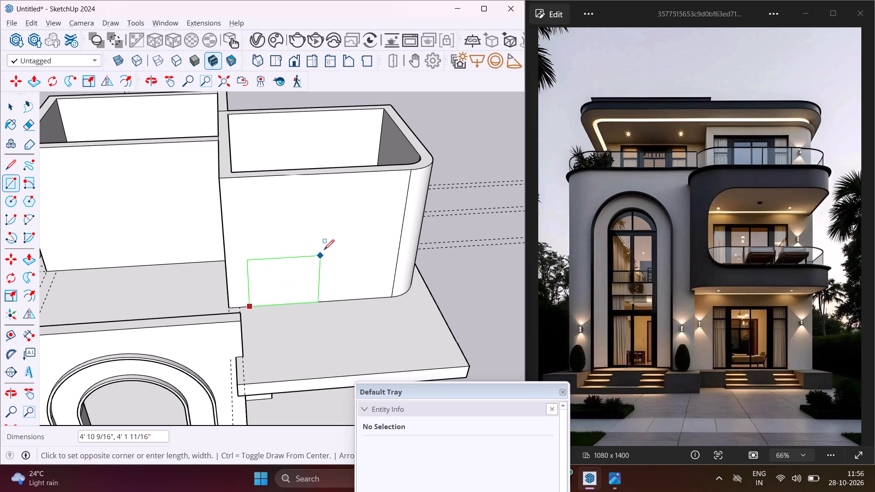
{"action": "left_click", "coordinate": [376, 193]}
{"action": "key", "text": "Escape"}
{"action": "key", "text": "space"}
Copy the opening rectangle's face about 26' along the red axis into the empty space beside the house.
{"action": "left_click", "coordinate": [350, 237]}
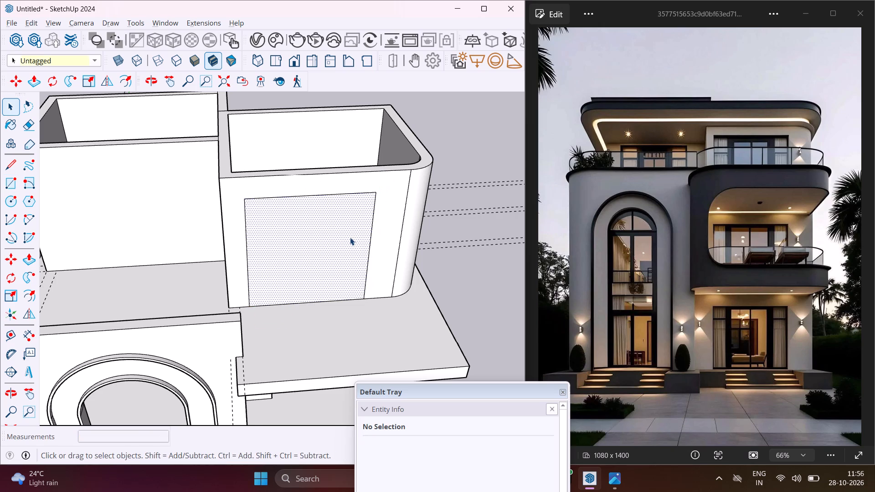
{"action": "key", "text": "m"}
{"action": "left_click", "coordinate": [345, 248]}
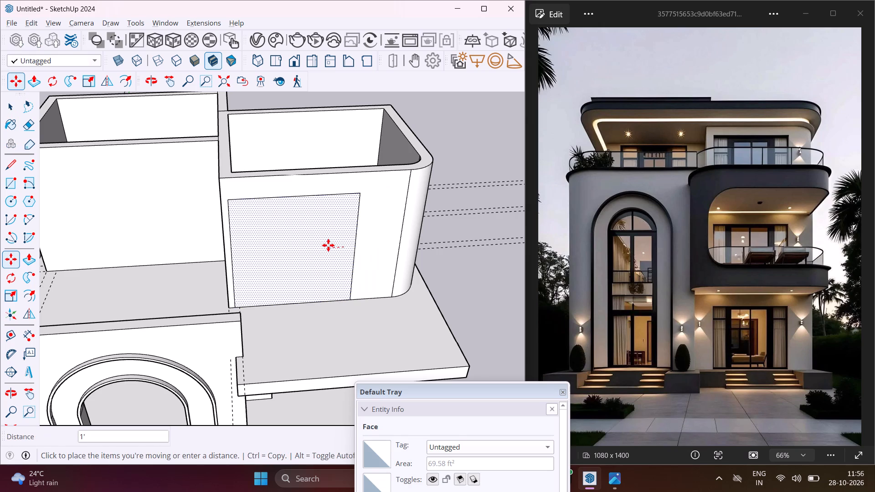
{"action": "scroll", "coordinate": [328, 245], "scroll_direction": "down", "scroll_amount": 4}
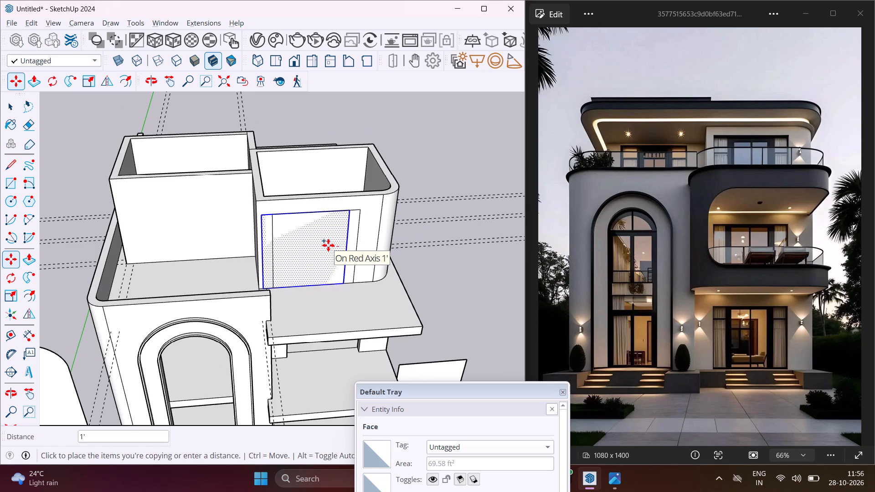
{"action": "scroll", "coordinate": [305, 244], "scroll_direction": "down", "scroll_amount": 5}
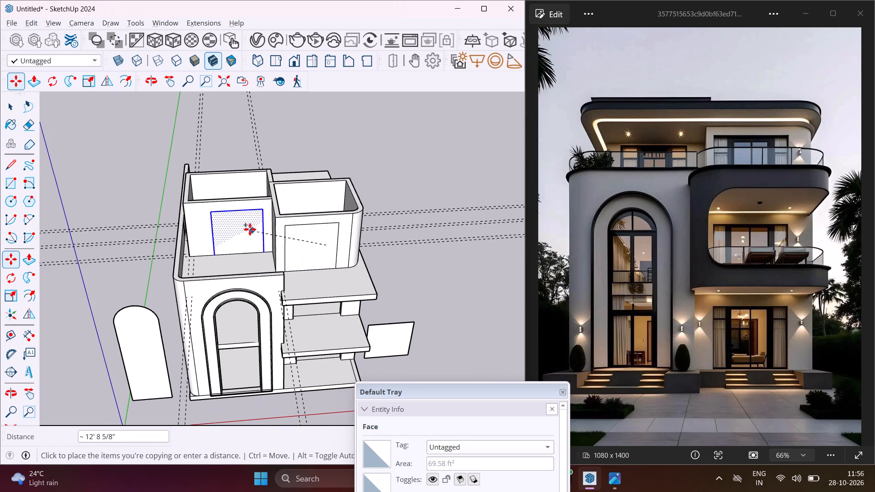
{"action": "scroll", "coordinate": [242, 224], "scroll_direction": "up", "scroll_amount": 4}
{"action": "scroll", "coordinate": [242, 224], "scroll_direction": "down", "scroll_amount": 5}
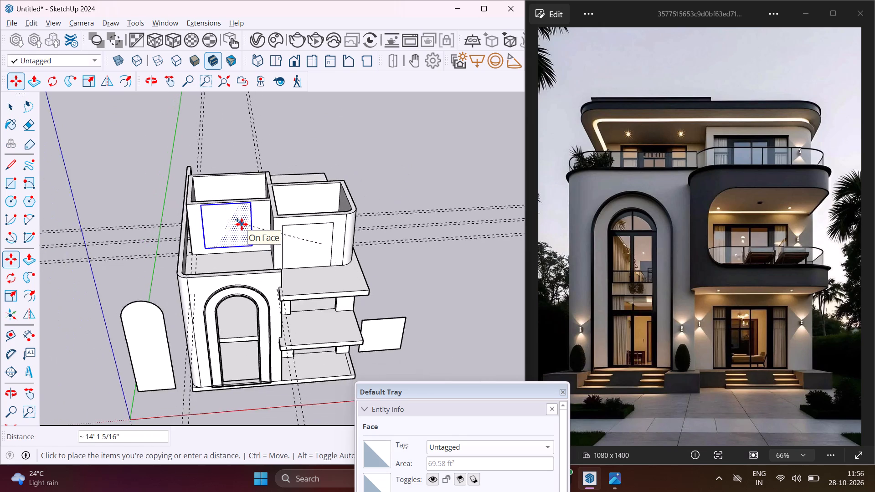
{"action": "scroll", "coordinate": [242, 224], "scroll_direction": "down", "scroll_amount": 3}
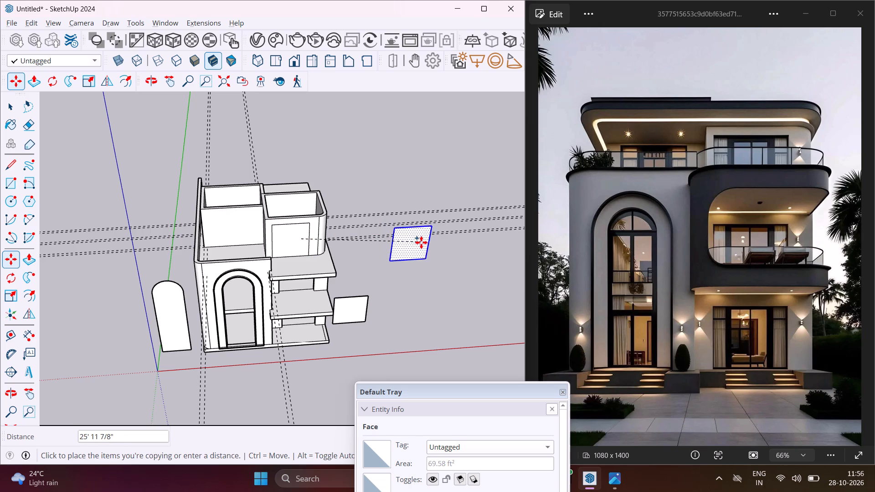
{"action": "left_click", "coordinate": [420, 245]}
Copy the spare opening rectangle from beside the house onto the adjoining room's front wall, its base on the floor edge.
{"action": "scroll", "coordinate": [390, 272], "scroll_direction": "up", "scroll_amount": 3}
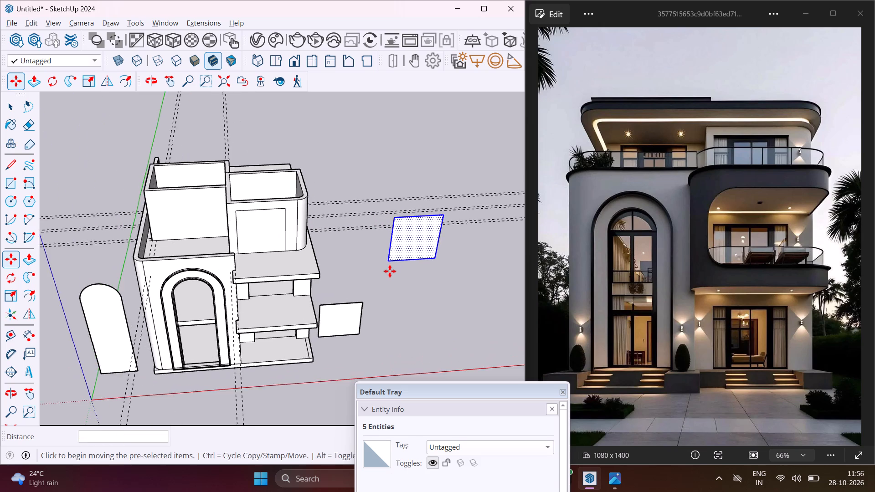
{"action": "scroll", "coordinate": [388, 267], "scroll_direction": "up", "scroll_amount": 6}
{"action": "left_click", "coordinate": [389, 260]}
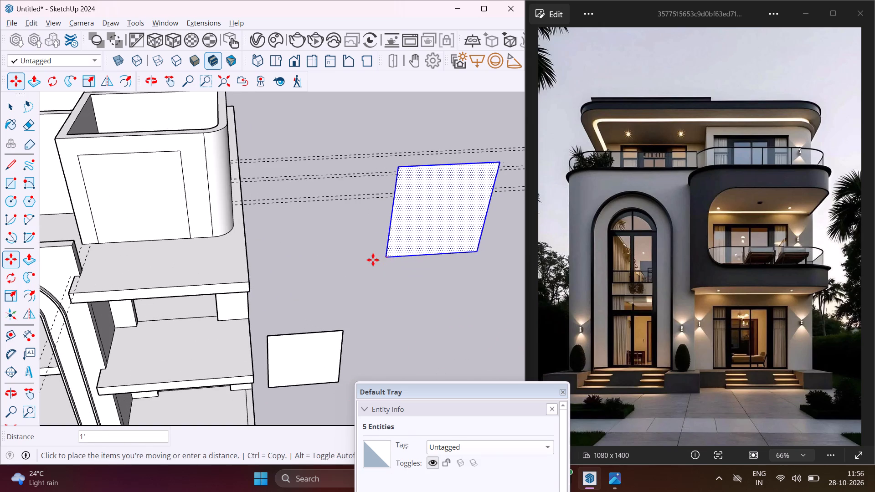
{"action": "scroll", "coordinate": [369, 260], "scroll_direction": "down", "scroll_amount": 8}
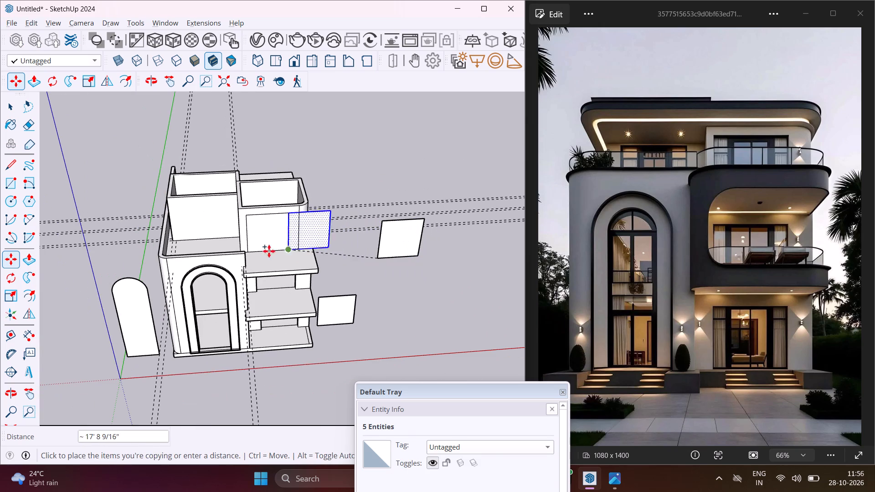
{"action": "scroll", "coordinate": [180, 240], "scroll_direction": "up", "scroll_amount": 8}
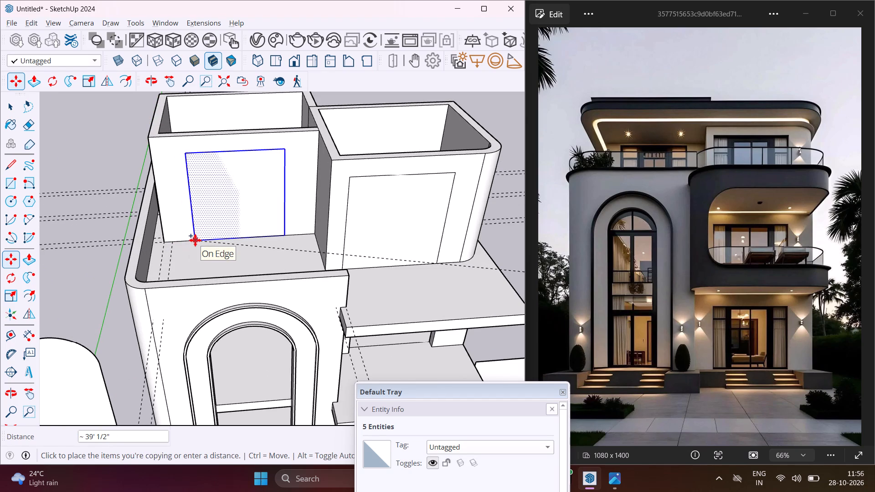
{"action": "left_click", "coordinate": [195, 240]}
{"action": "key", "text": "Escape"}
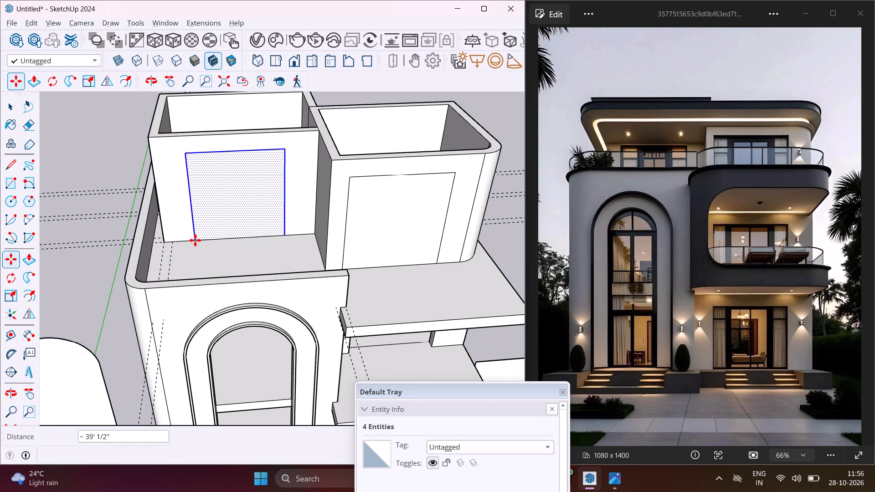
{"action": "key", "text": "space"}
Push/Pull the opening rectangle through the adjoining room's 9" front wall to cut it open.
{"action": "middle_click_drag", "start_coordinate": [217, 200], "coordinate": [450, 219]}
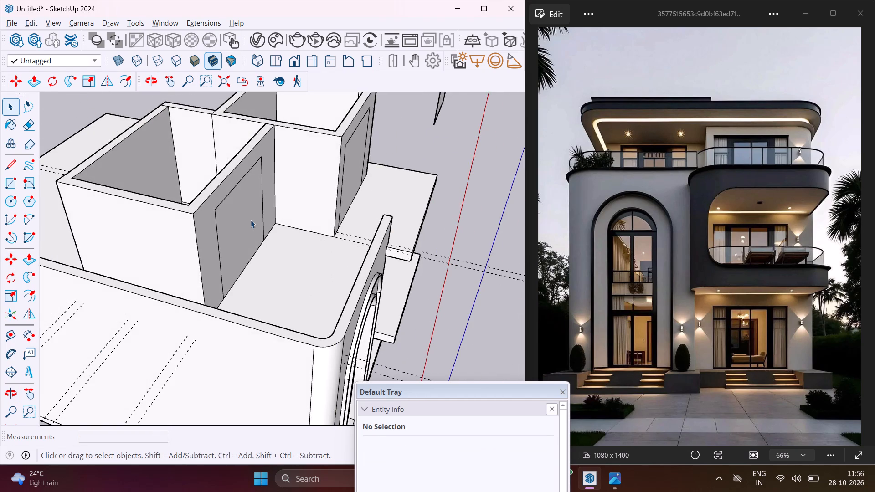
{"action": "scroll", "coordinate": [243, 210], "scroll_direction": "up", "scroll_amount": 3}
{"action": "left_click", "coordinate": [242, 210]}
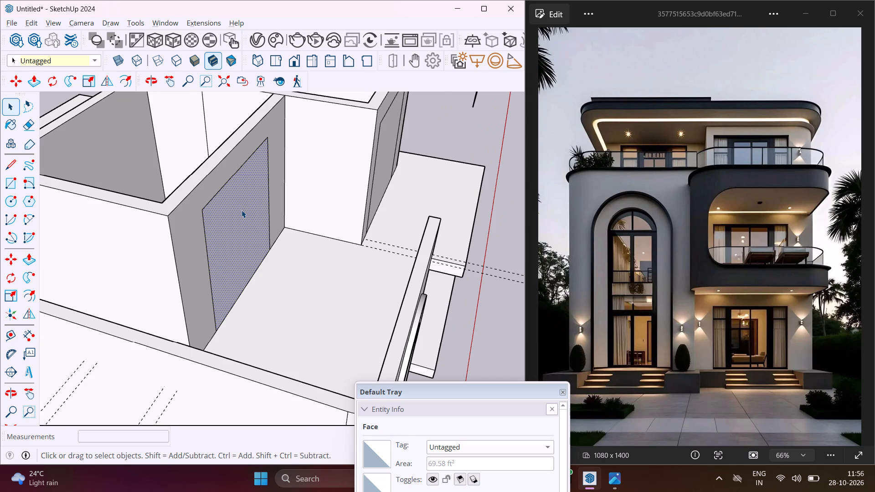
{"action": "key", "text": "p"}
{"action": "left_click", "coordinate": [242, 210]}
{"action": "left_click", "coordinate": [221, 204]}
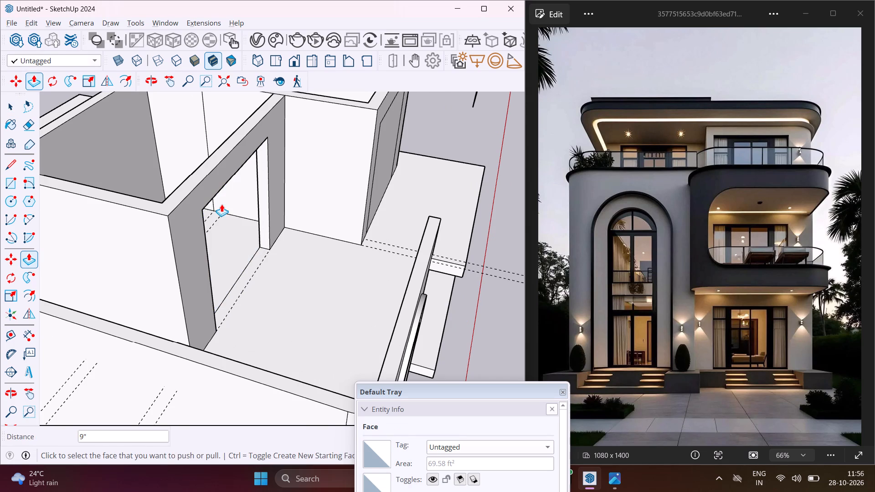
Push/Pull the front room's opening rectangle 9" through its front wall to cut it open.
{"action": "scroll", "coordinate": [167, 237], "scroll_direction": "down", "scroll_amount": 4}
{"action": "middle_click_drag", "start_coordinate": [345, 183], "coordinate": [261, 198]}
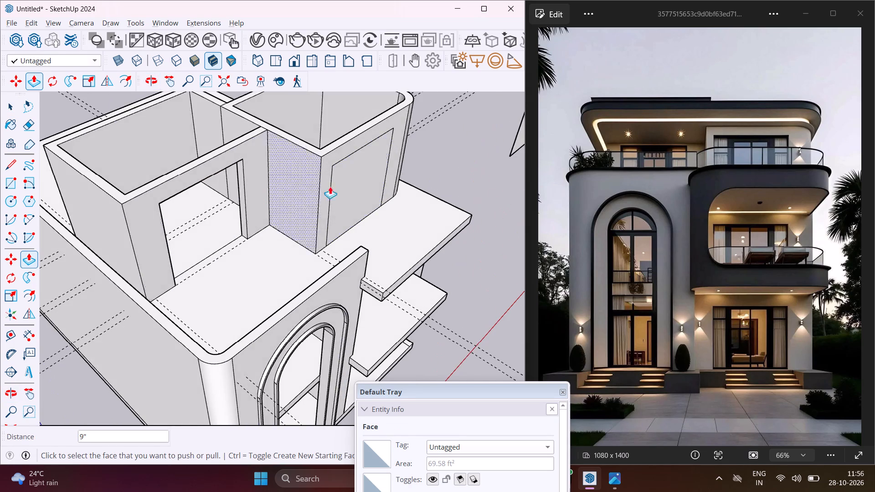
{"action": "scroll", "coordinate": [347, 183], "scroll_direction": "up", "scroll_amount": 7}
{"action": "left_click", "coordinate": [347, 183]}
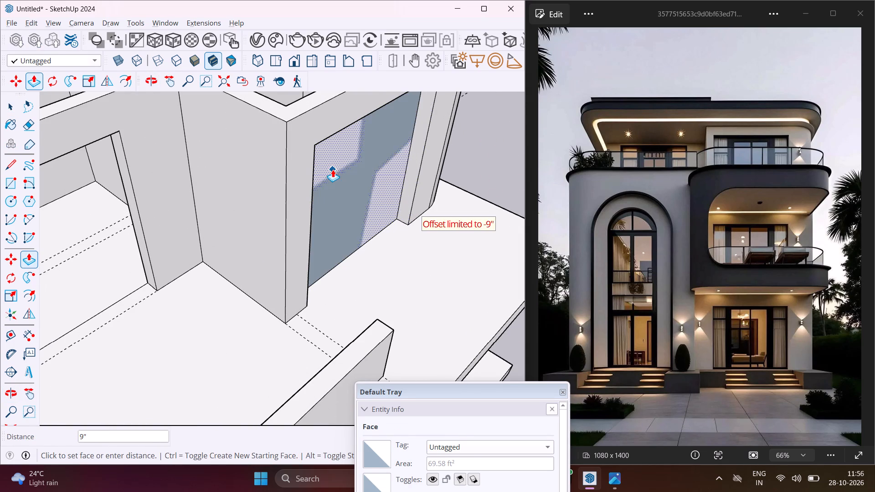
{"action": "left_click", "coordinate": [333, 169]}
{"action": "key", "text": "Escape"}
{"action": "key", "text": "space"}
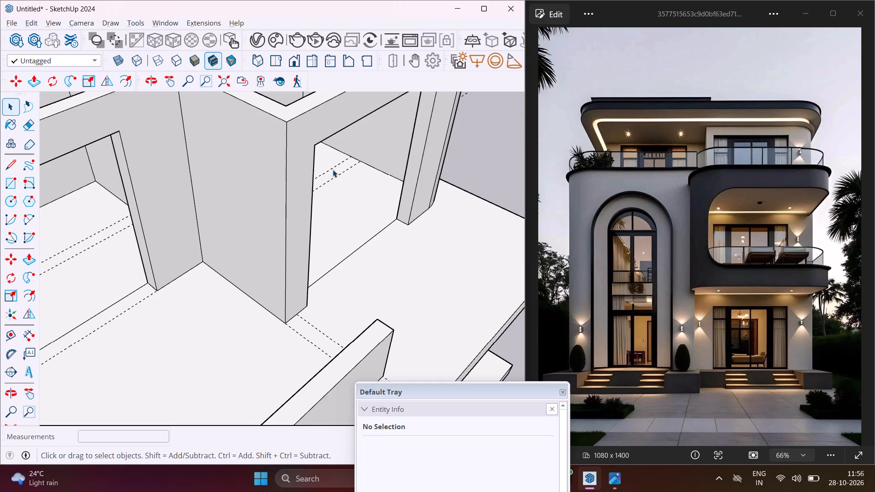
Draw an upright rotated rectangle 1' high along the adjoining room's rear wall-top edge, about 14' 6" long.
{"action": "scroll", "coordinate": [333, 169], "scroll_direction": "down", "scroll_amount": 18}
{"action": "middle_click_drag", "start_coordinate": [358, 197], "coordinate": [227, 190]}
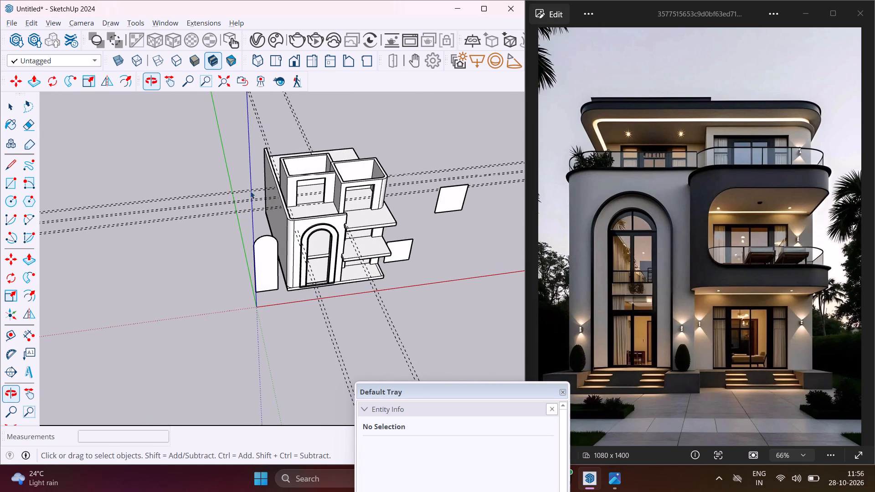
{"action": "scroll", "coordinate": [365, 171], "scroll_direction": "up", "scroll_amount": 5}
{"action": "middle_click_drag", "start_coordinate": [399, 162], "coordinate": [387, 164]}
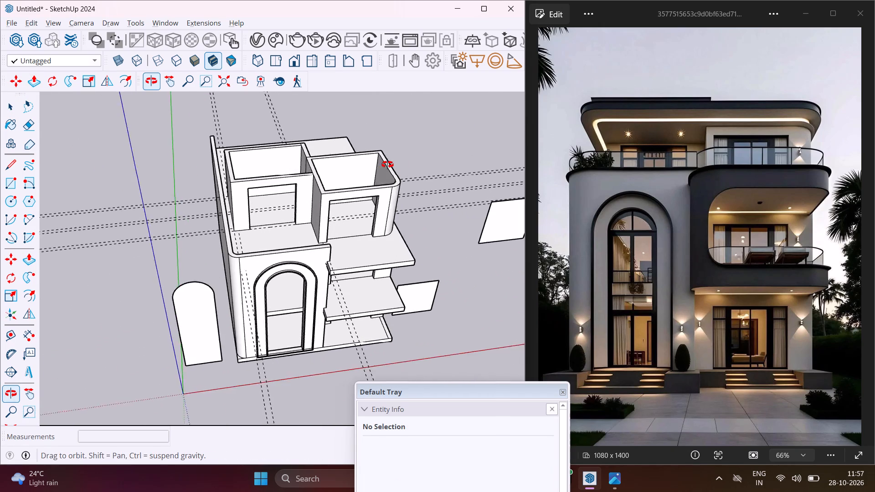
{"action": "middle_click_drag", "start_coordinate": [387, 164], "coordinate": [183, 174]}
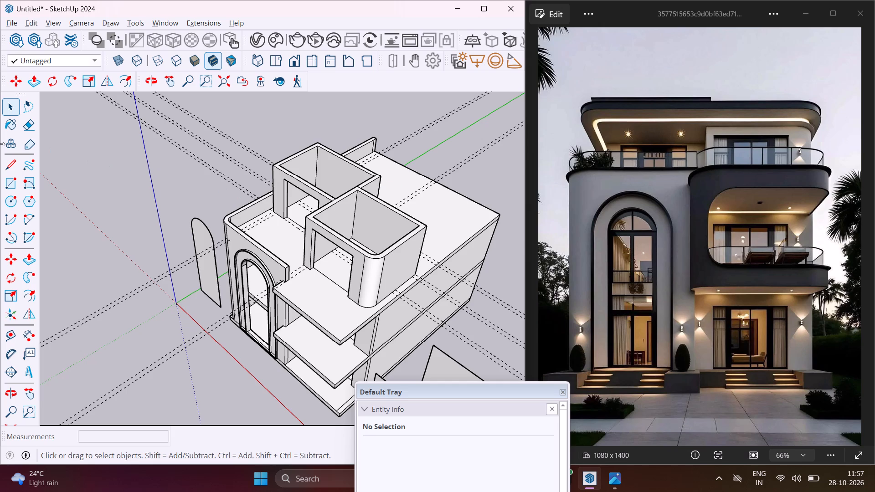
{"action": "left_click", "coordinate": [28, 179]}
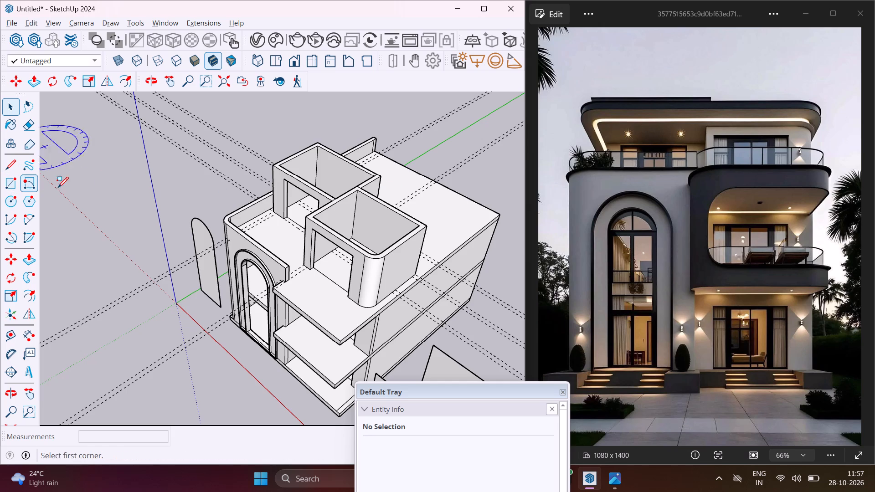
{"action": "scroll", "coordinate": [325, 151], "scroll_direction": "up", "scroll_amount": 10}
{"action": "middle_click_drag", "start_coordinate": [319, 137], "coordinate": [245, 153]}
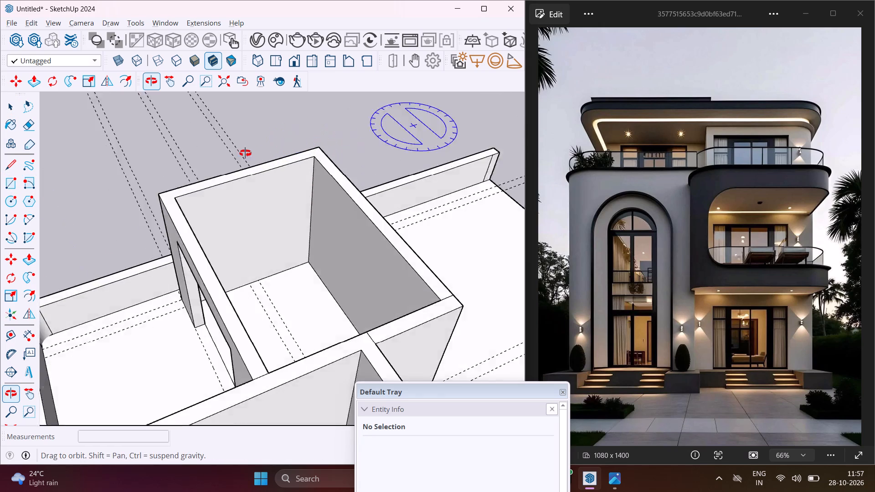
{"action": "middle_click_drag", "start_coordinate": [245, 153], "coordinate": [210, 155]}
{"action": "scroll", "coordinate": [211, 156], "scroll_direction": "up", "scroll_amount": 1}
{"action": "scroll", "coordinate": [298, 149], "scroll_direction": "up", "scroll_amount": 4}
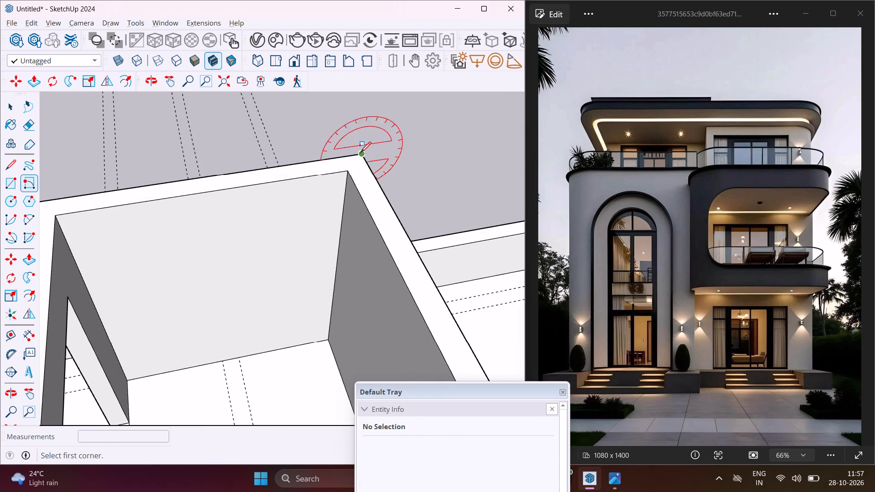
{"action": "left_click", "coordinate": [360, 154]}
{"action": "scroll", "coordinate": [360, 159], "scroll_direction": "down", "scroll_amount": 16}
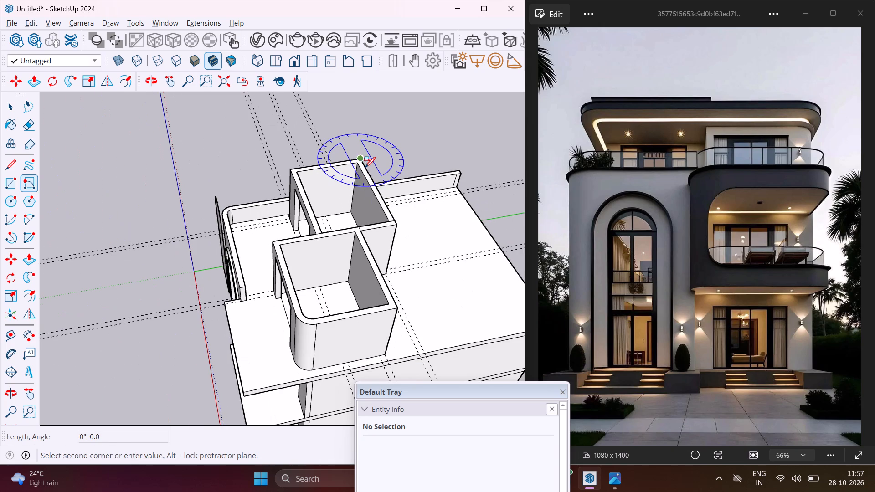
{"action": "left_click", "coordinate": [396, 223]}
{"action": "middle_click_drag", "start_coordinate": [396, 223], "coordinate": [375, 137]}
{"action": "scroll", "coordinate": [386, 160], "scroll_direction": "up", "scroll_amount": 1}
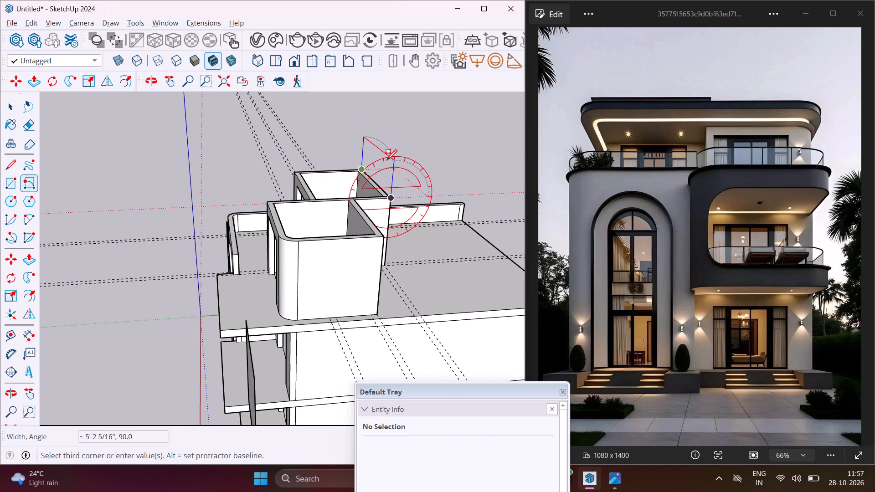
{"action": "type", "text": "1'"}
{"action": "key", "text": "Return"}
{"action": "key", "text": "Escape"}
{"action": "key", "text": "space"}
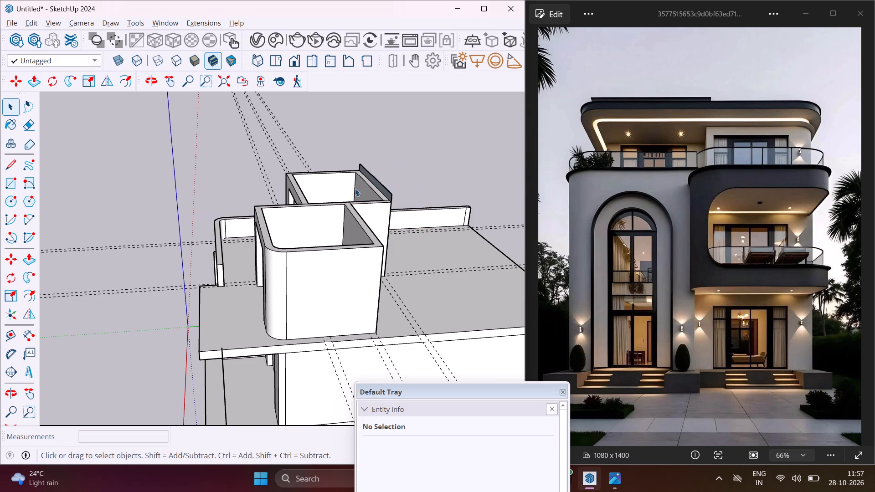
Push/Pull the upright strip 10' 9" forward over the adjoining room, up to its front wall, as a roof slab.
{"action": "scroll", "coordinate": [355, 189], "scroll_direction": "up", "scroll_amount": 7}
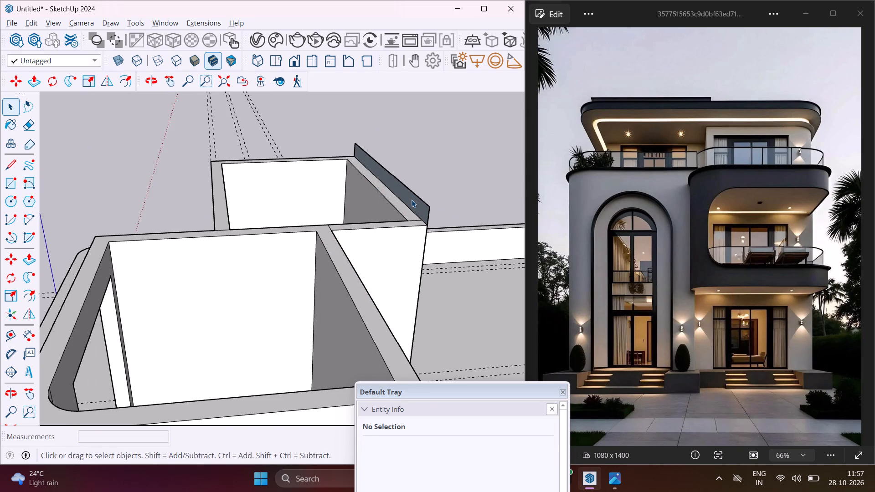
{"action": "left_click", "coordinate": [412, 200]}
{"action": "key", "text": "p"}
{"action": "left_click", "coordinate": [412, 200]}
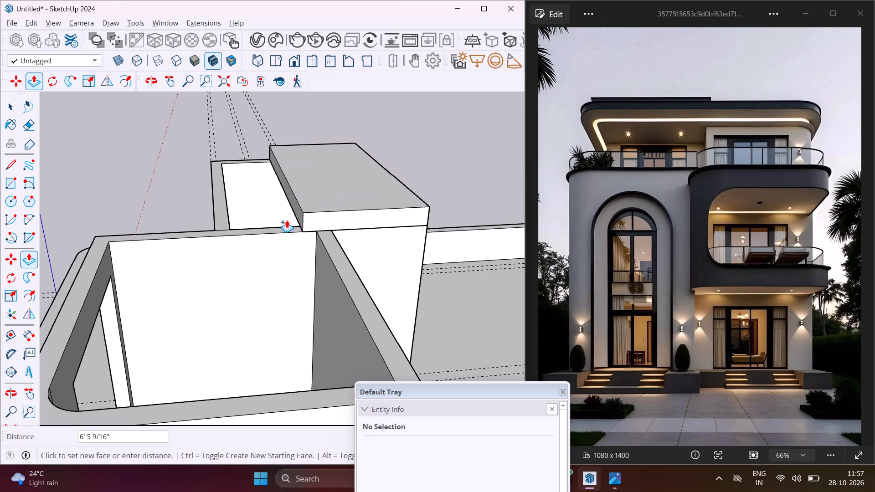
{"action": "left_click", "coordinate": [210, 237]}
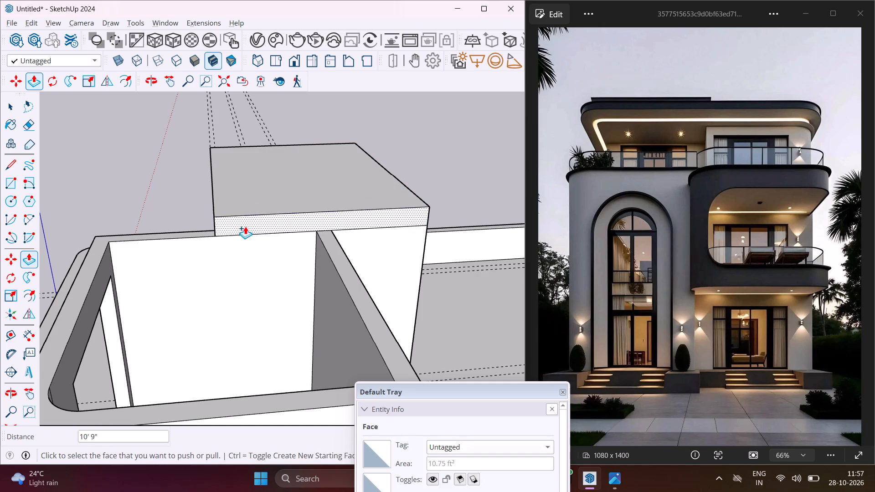
Push/Pull the roof slab's side end about 12' 9" across the front room to its outer side wall.
{"action": "scroll", "coordinate": [245, 226], "scroll_direction": "up", "scroll_amount": 2}
{"action": "left_click", "coordinate": [245, 226]}
{"action": "scroll", "coordinate": [252, 236], "scroll_direction": "down", "scroll_amount": 9}
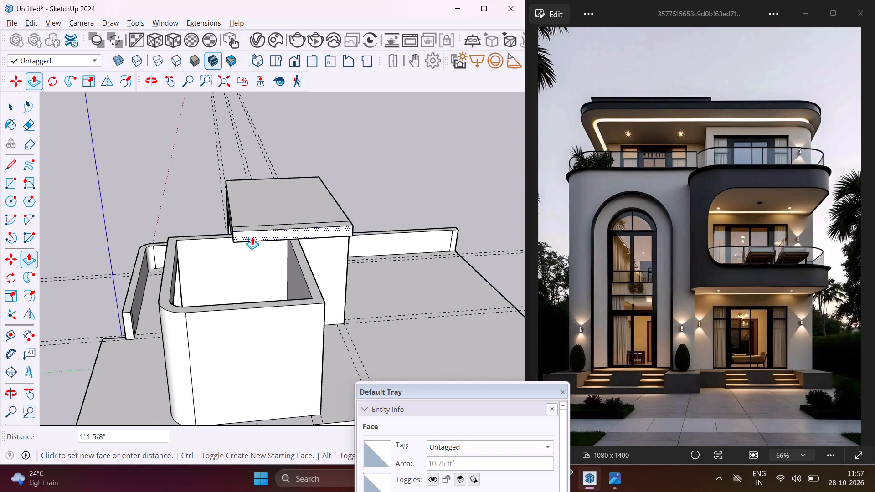
{"action": "left_click", "coordinate": [234, 318]}
Extend the roof slab's side end 1' beyond the front room's outer side wall.
{"action": "middle_click_drag", "start_coordinate": [240, 310], "coordinate": [314, 311]}
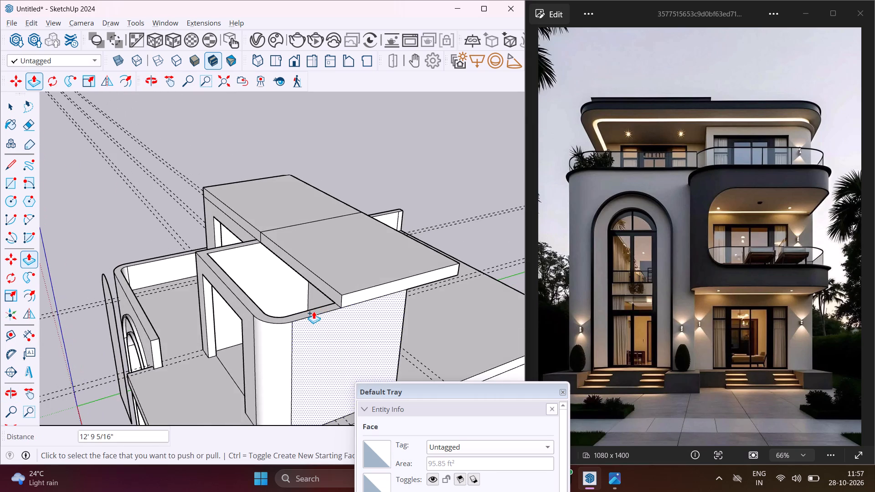
{"action": "scroll", "coordinate": [268, 236], "scroll_direction": "down", "scroll_amount": 4}
{"action": "scroll", "coordinate": [329, 274], "scroll_direction": "up", "scroll_amount": 3}
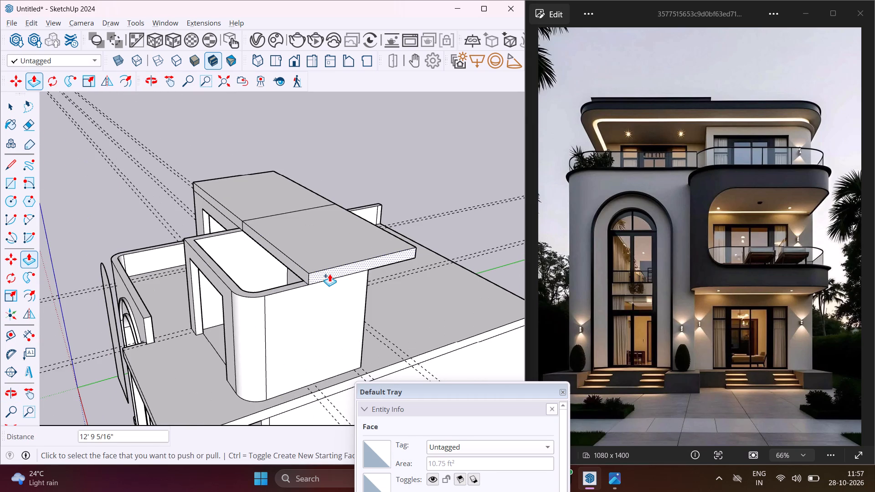
{"action": "left_click", "coordinate": [329, 274]}
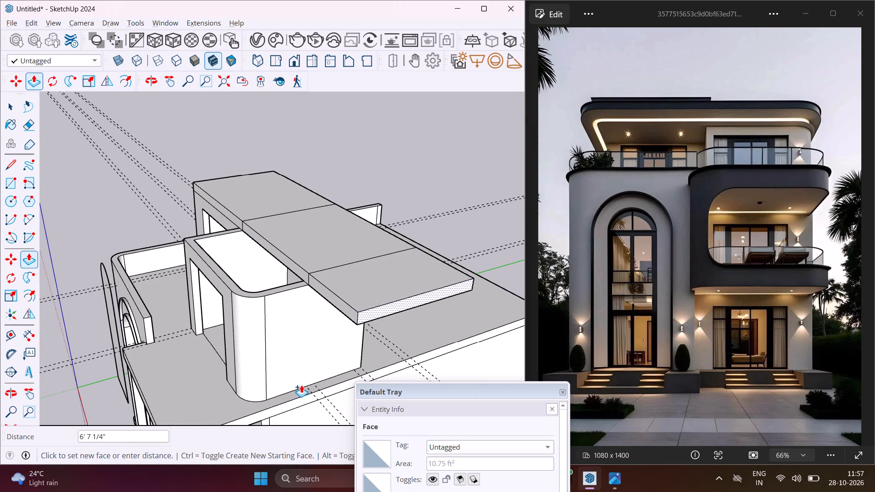
{"action": "left_click", "coordinate": [299, 404]}
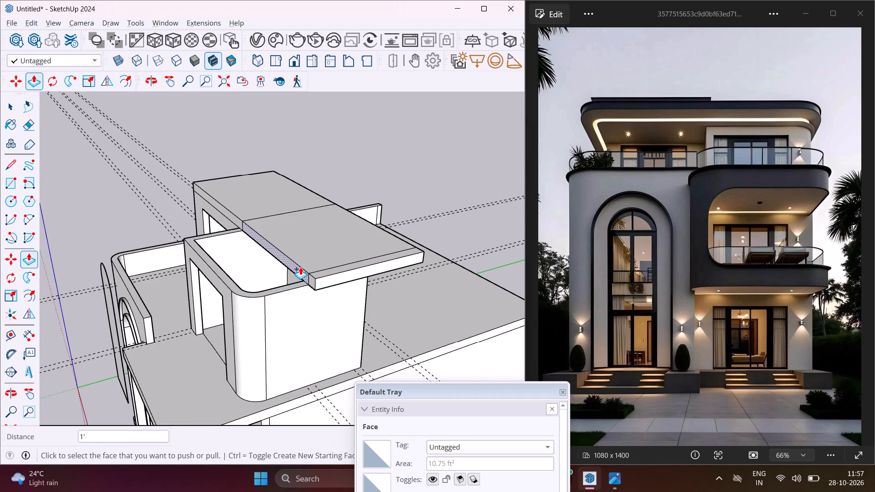
Push/Pull the front edge of the roof slab over the front room 5' 9" forward to that room's front wall.
{"action": "scroll", "coordinate": [300, 267], "scroll_direction": "up", "scroll_amount": 5}
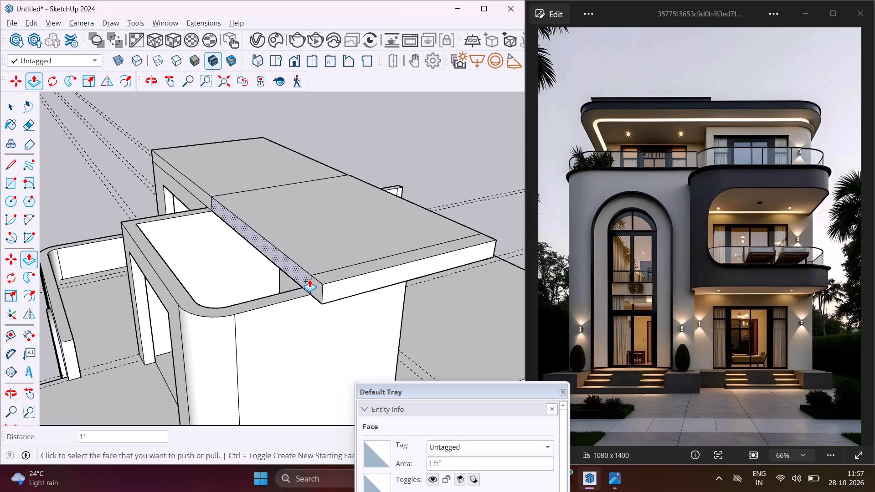
{"action": "left_click", "coordinate": [308, 277]}
{"action": "scroll", "coordinate": [277, 282], "scroll_direction": "down", "scroll_amount": 4}
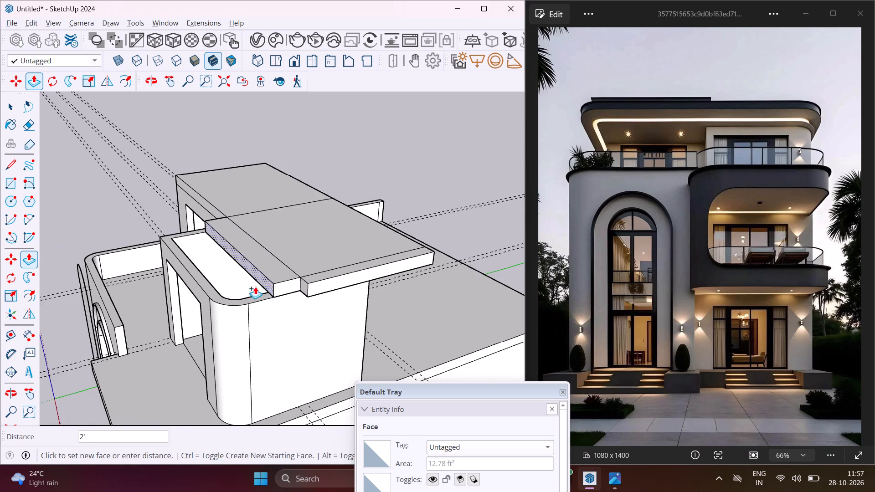
{"action": "scroll", "coordinate": [237, 292], "scroll_direction": "down", "scroll_amount": 4}
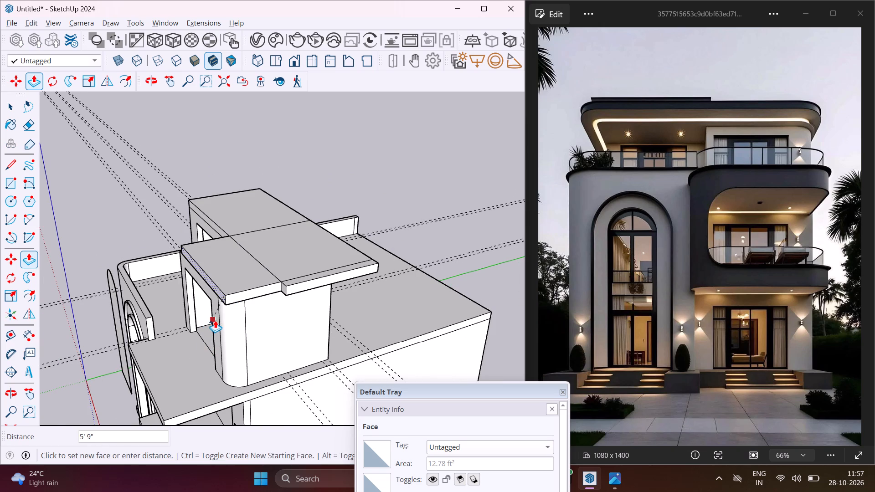
{"action": "left_click", "coordinate": [215, 320]}
Extend the roof slab's front edge over the front room 3' forward as an overhang.
{"action": "scroll", "coordinate": [231, 290], "scroll_direction": "up", "scroll_amount": 7}
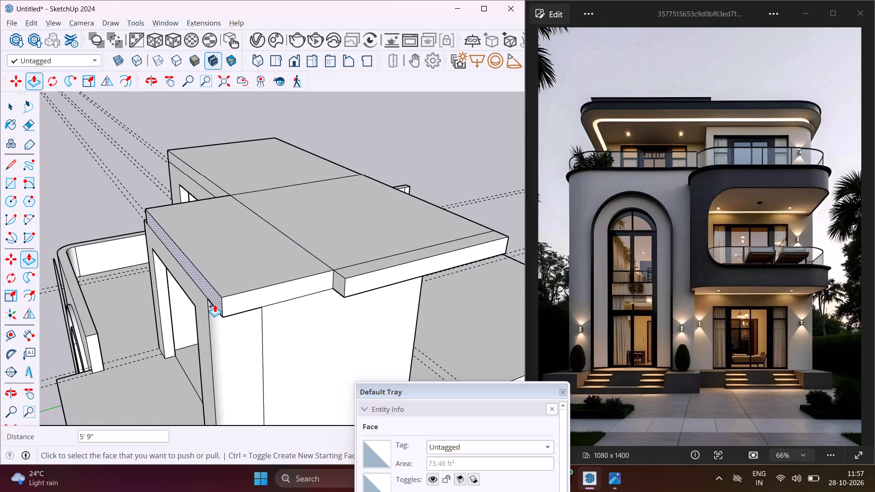
{"action": "left_click", "coordinate": [215, 303]}
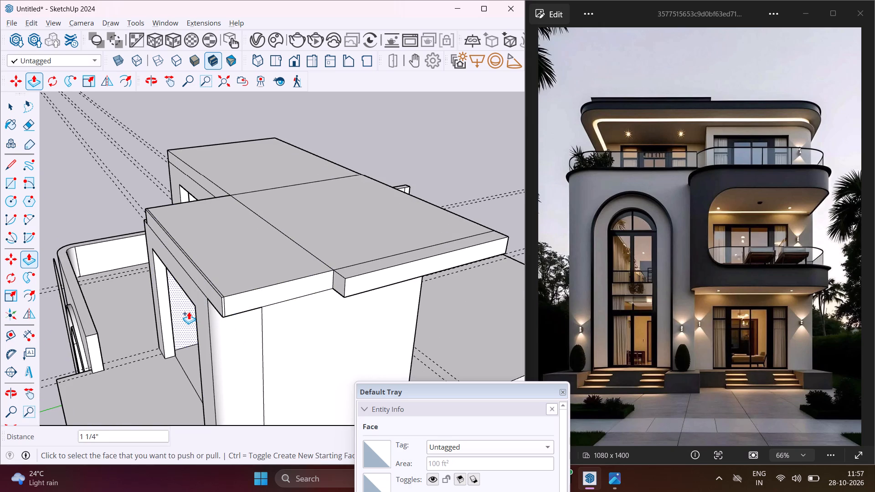
{"action": "key", "text": "ctrl+z"}
{"action": "scroll", "coordinate": [207, 290], "scroll_direction": "up", "scroll_amount": 1}
{"action": "left_click", "coordinate": [207, 290]}
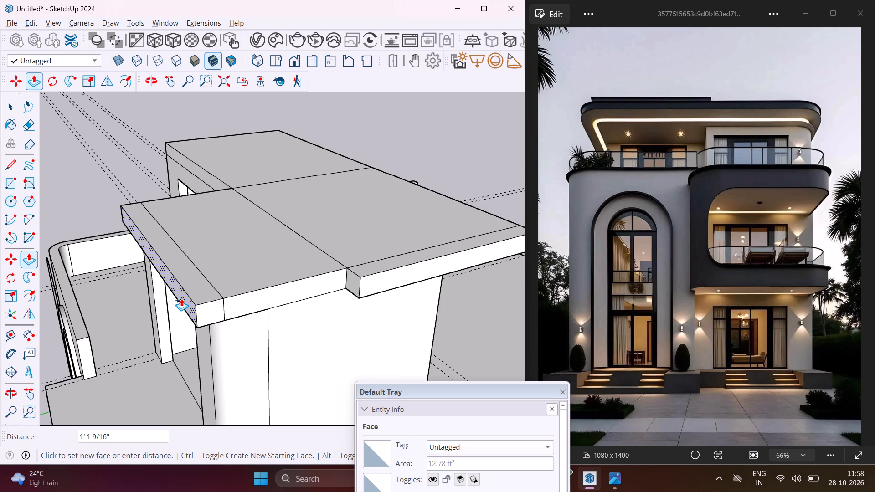
{"action": "type", "text": "3'"}
{"action": "key", "text": "Return"}
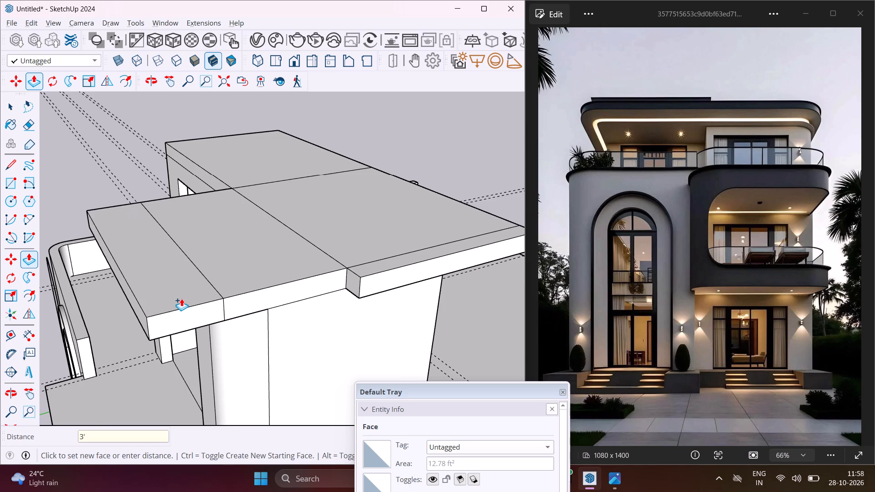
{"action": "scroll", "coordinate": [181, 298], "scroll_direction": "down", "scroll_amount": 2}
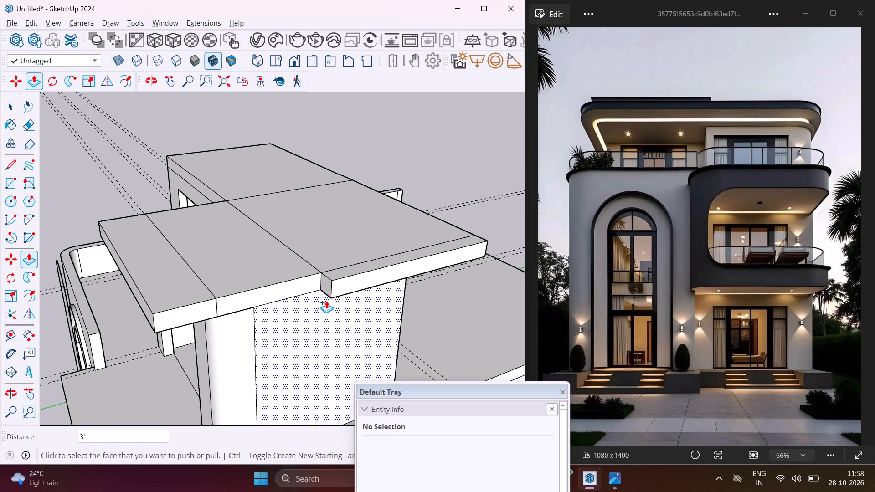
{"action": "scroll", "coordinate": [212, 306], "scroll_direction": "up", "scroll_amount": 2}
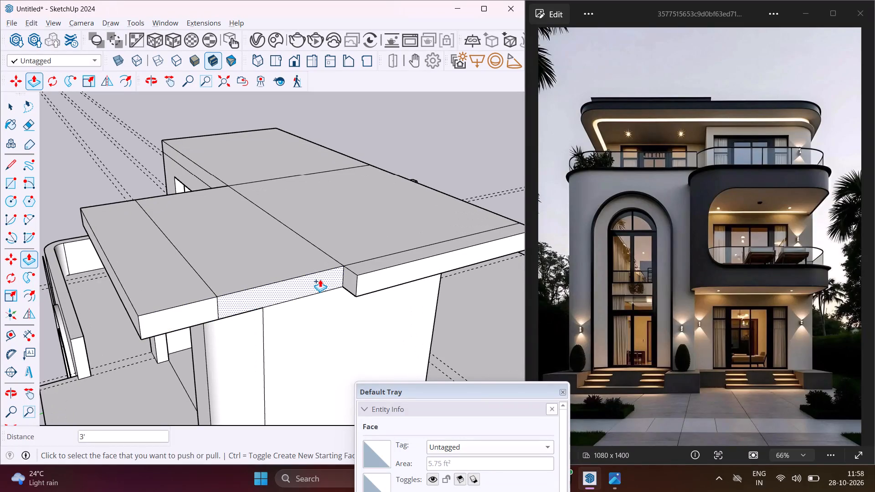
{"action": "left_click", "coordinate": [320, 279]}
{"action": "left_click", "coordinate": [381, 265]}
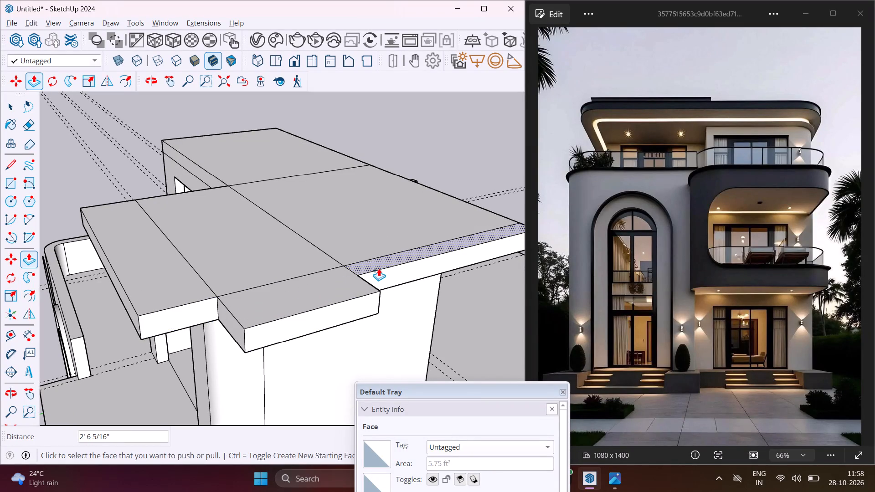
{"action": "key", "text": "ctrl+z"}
Push/Pull the roof slab's two recessed front faces 1' forward, flush with the overhang over the adjoining room.
{"action": "left_click", "coordinate": [326, 279]}
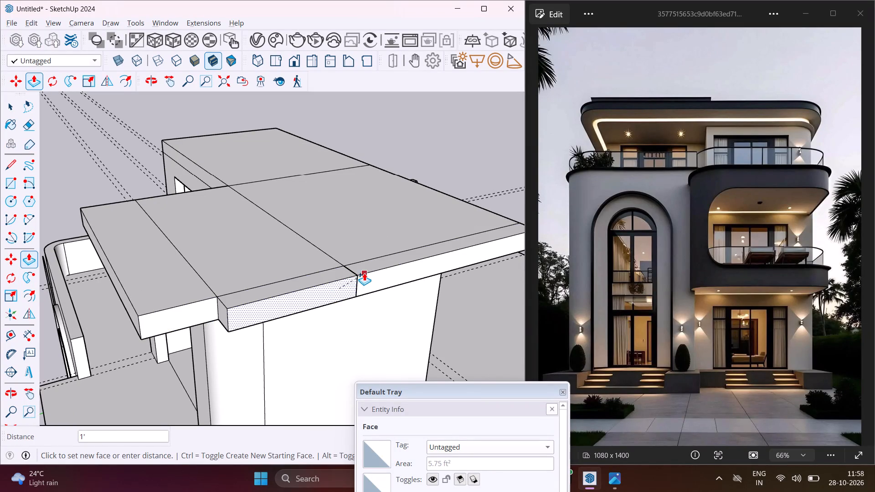
{"action": "left_click", "coordinate": [364, 273]}
{"action": "left_click", "coordinate": [211, 308]}
{"action": "left_click", "coordinate": [244, 302]}
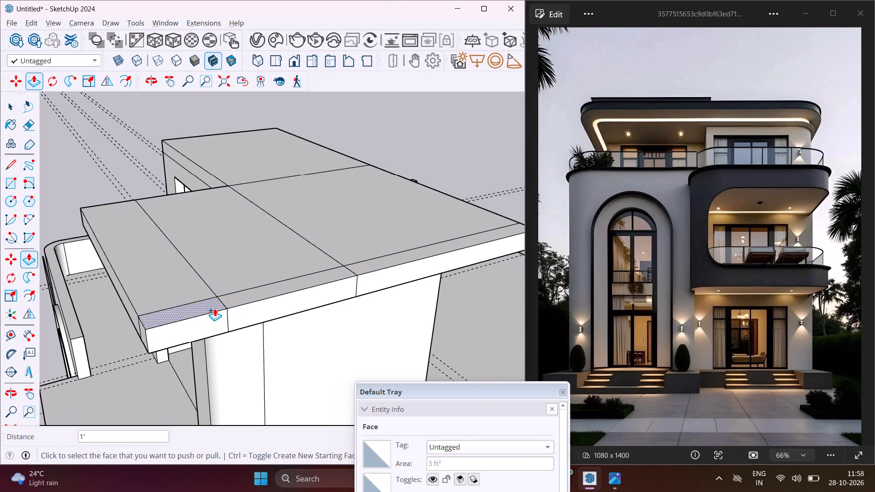
Push/Pull the larger side face of the front slab extension about 14' 6" across the set-back room to its outer side wall.
{"action": "middle_click_drag", "start_coordinate": [211, 308], "coordinate": [650, 271]}
{"action": "scroll", "coordinate": [336, 242], "scroll_direction": "down", "scroll_amount": 4}
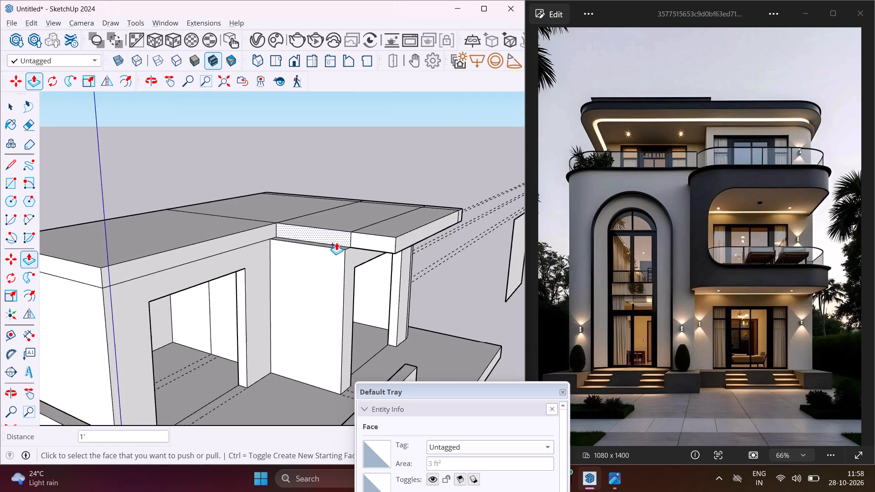
{"action": "scroll", "coordinate": [336, 242], "scroll_direction": "down", "scroll_amount": 1}
{"action": "scroll", "coordinate": [332, 237], "scroll_direction": "up", "scroll_amount": 2}
{"action": "left_click", "coordinate": [331, 236]}
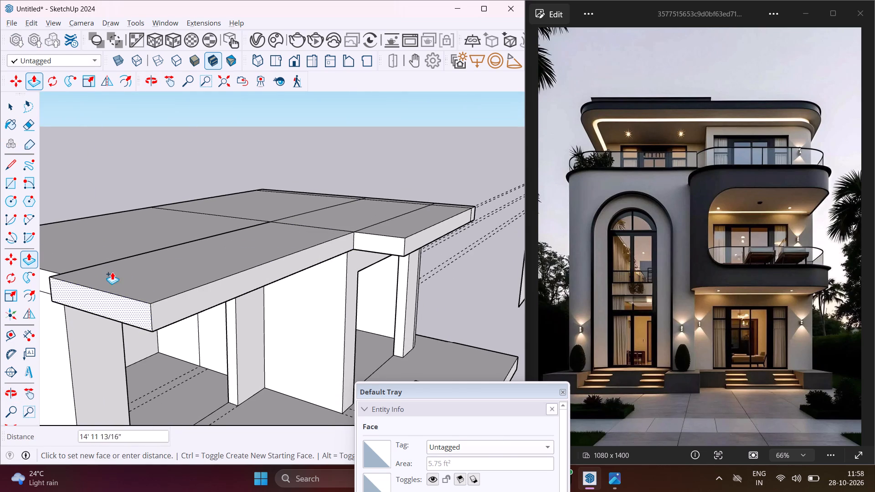
{"action": "middle_click_drag", "start_coordinate": [108, 272], "coordinate": [399, 266]}
{"action": "left_click", "coordinate": [424, 297]}
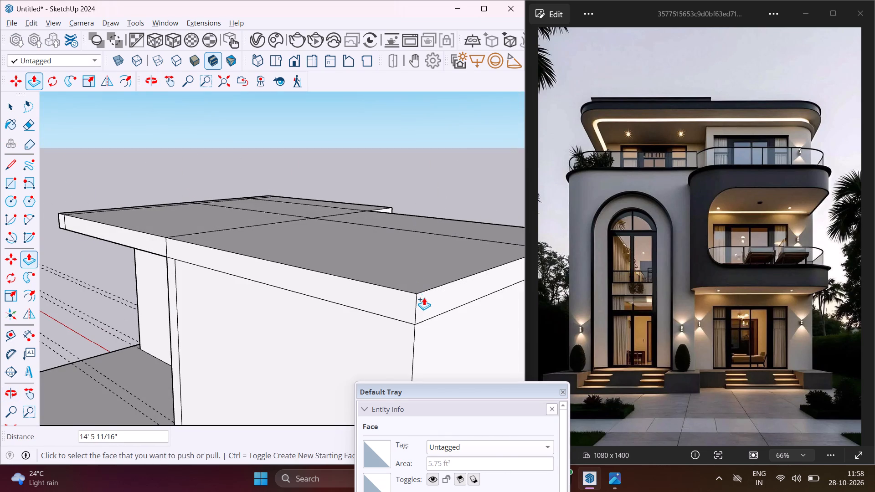
Push/Pull the side face of the remaining front overhang strip across the set-back room, flush with the slab's outer side end.
{"action": "scroll", "coordinate": [448, 289], "scroll_direction": "up", "scroll_amount": 1}
{"action": "middle_click_drag", "start_coordinate": [448, 288], "coordinate": [205, 305]}
{"action": "scroll", "coordinate": [194, 298], "scroll_direction": "down", "scroll_amount": 4}
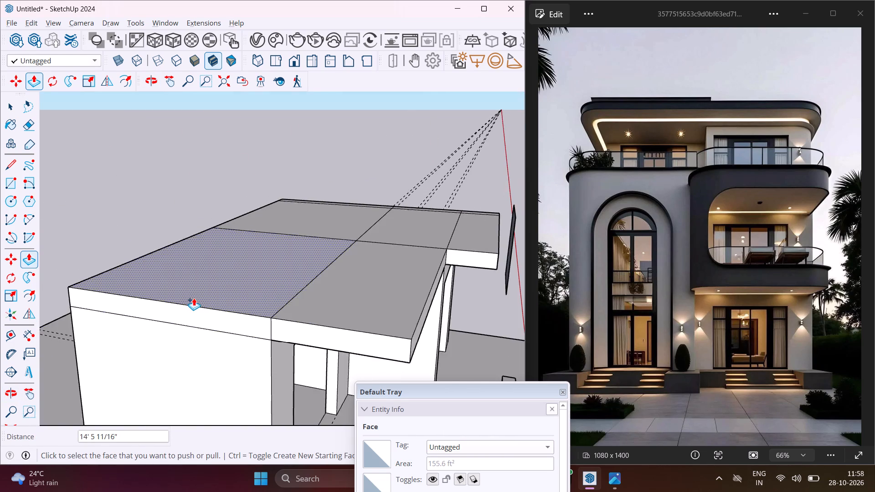
{"action": "scroll", "coordinate": [194, 298], "scroll_direction": "down", "scroll_amount": 7}
{"action": "scroll", "coordinate": [362, 279], "scroll_direction": "up", "scroll_amount": 3}
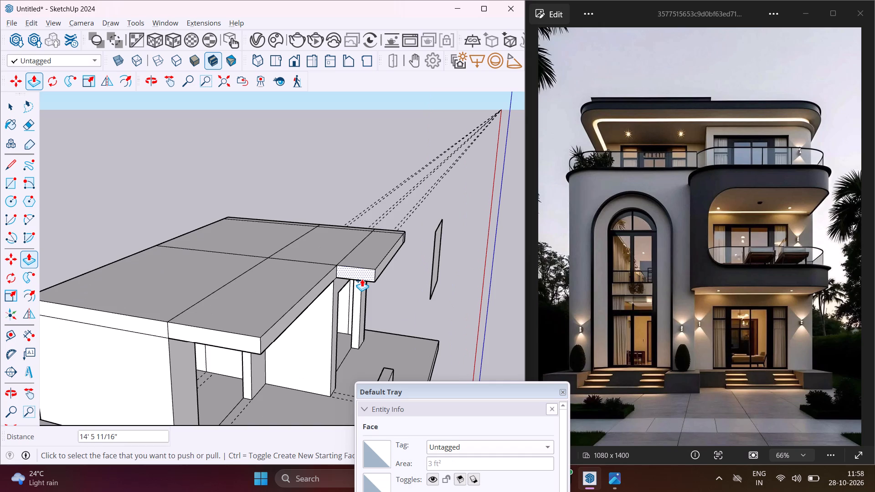
{"action": "left_click", "coordinate": [362, 276]}
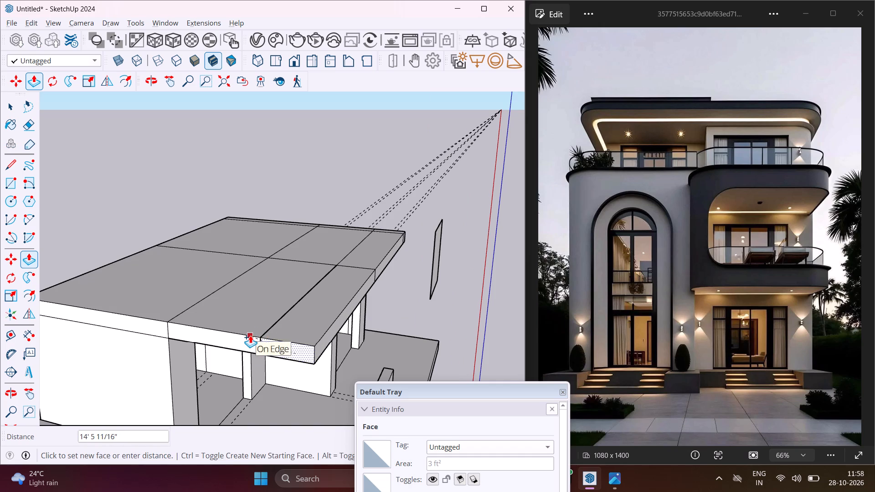
{"action": "left_click", "coordinate": [250, 335]}
{"action": "key", "text": "Escape"}
{"action": "key", "text": "space"}
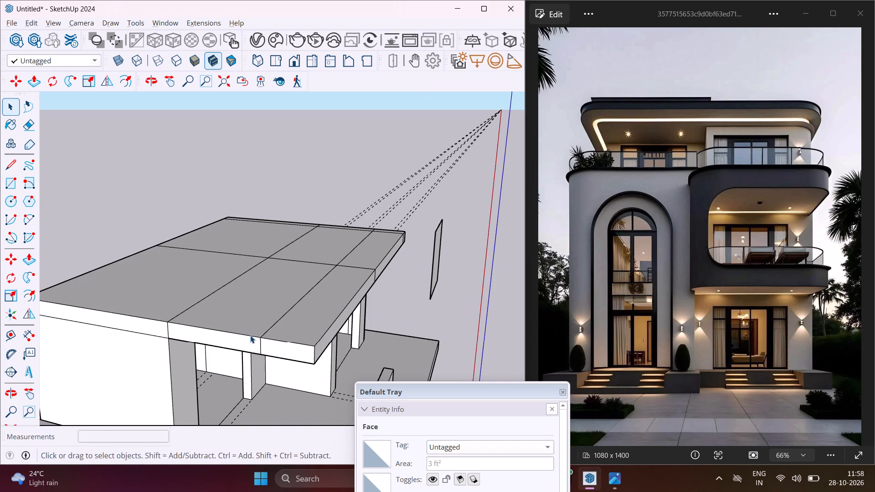
Erase the leftover seam edges and short stubs dividing the top surface of the roof slab.
{"action": "middle_click_drag", "start_coordinate": [280, 285], "coordinate": [212, 364]}
{"action": "scroll", "coordinate": [276, 301], "scroll_direction": "up", "scroll_amount": 1}
{"action": "key", "text": "e"}
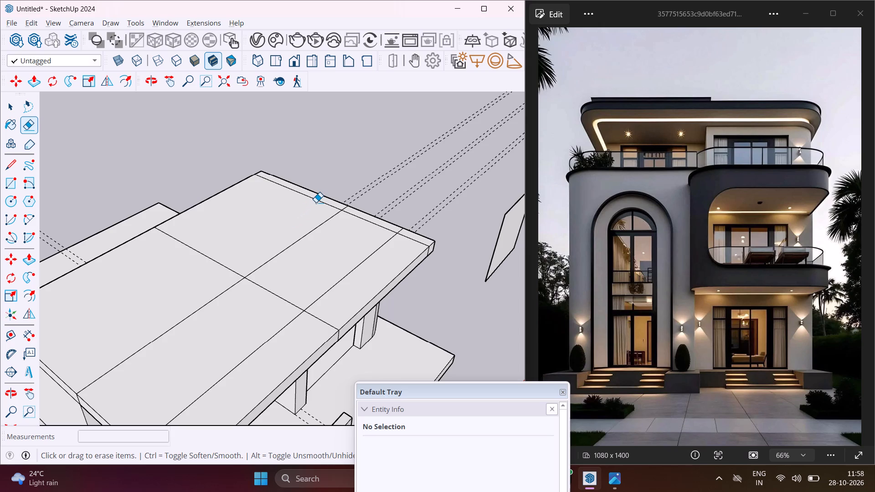
{"action": "left_click", "coordinate": [318, 201]}
{"action": "left_click", "coordinate": [330, 216]}
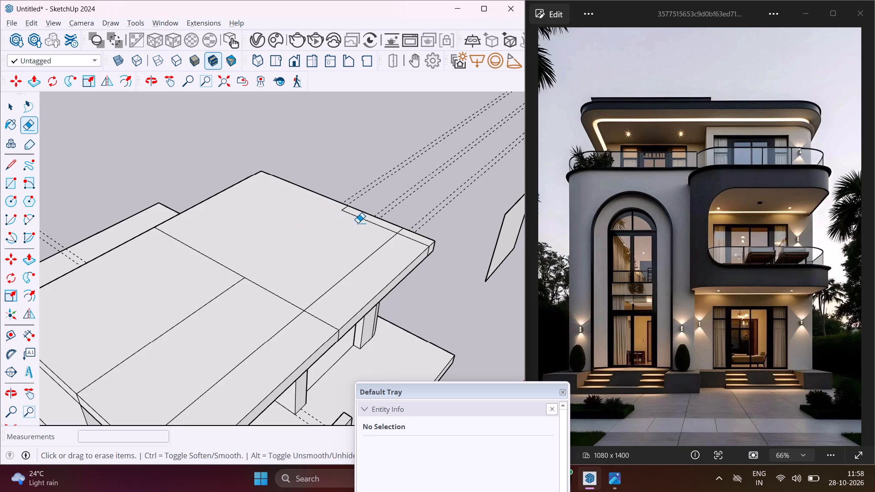
{"action": "left_click", "coordinate": [360, 220]}
{"action": "left_click_drag", "start_coordinate": [409, 238], "coordinate": [409, 245]}
{"action": "left_click_drag", "start_coordinate": [392, 235], "coordinate": [275, 280]}
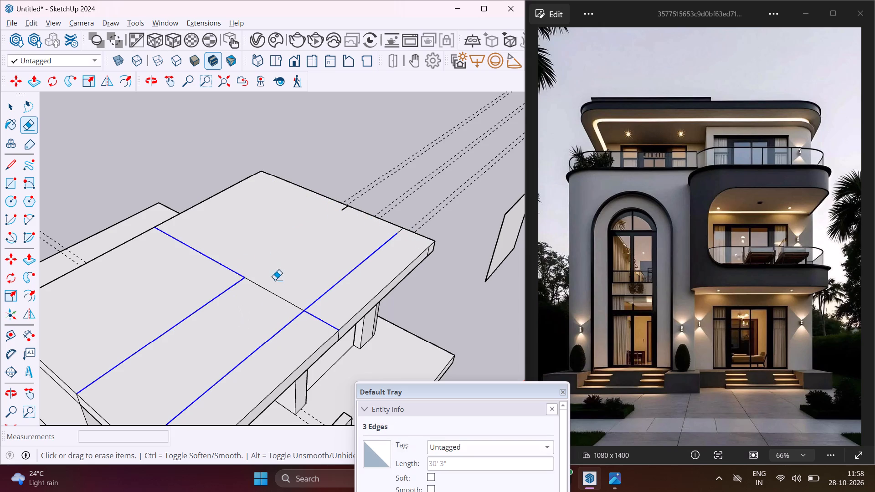
{"action": "left_click_drag", "start_coordinate": [275, 280], "coordinate": [265, 320]}
{"action": "scroll", "coordinate": [345, 216], "scroll_direction": "up", "scroll_amount": 3}
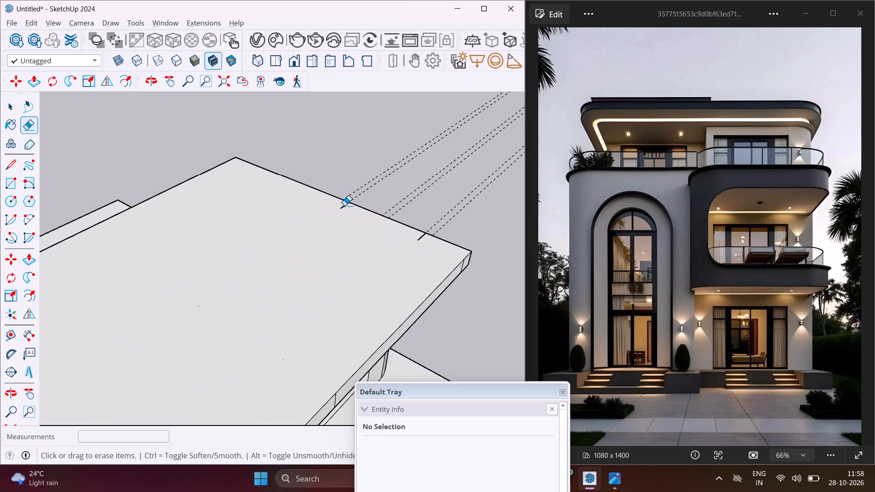
{"action": "left_click", "coordinate": [345, 205]}
{"action": "left_click", "coordinate": [424, 236]}
Erase the two vertical seam edges on the roof slab's front fascia.
{"action": "middle_click_drag", "start_coordinate": [403, 271], "coordinate": [299, 188]}
{"action": "scroll", "coordinate": [357, 242], "scroll_direction": "up", "scroll_amount": 1}
{"action": "scroll", "coordinate": [451, 267], "scroll_direction": "up", "scroll_amount": 3}
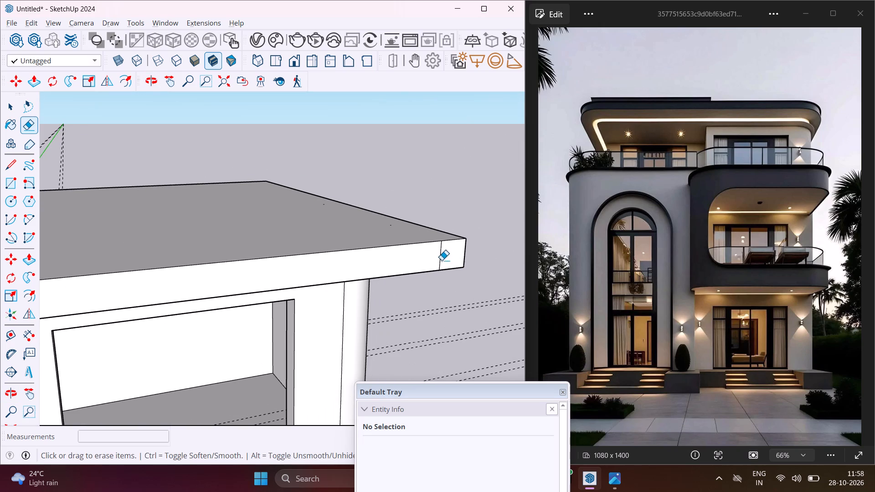
{"action": "left_click", "coordinate": [441, 258]}
{"action": "scroll", "coordinate": [442, 253], "scroll_direction": "down", "scroll_amount": 10}
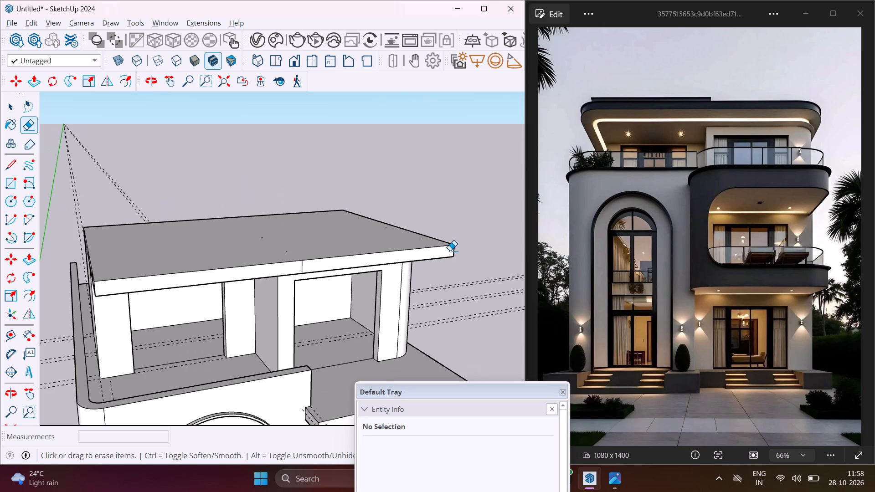
{"action": "scroll", "coordinate": [308, 265], "scroll_direction": "up", "scroll_amount": 3}
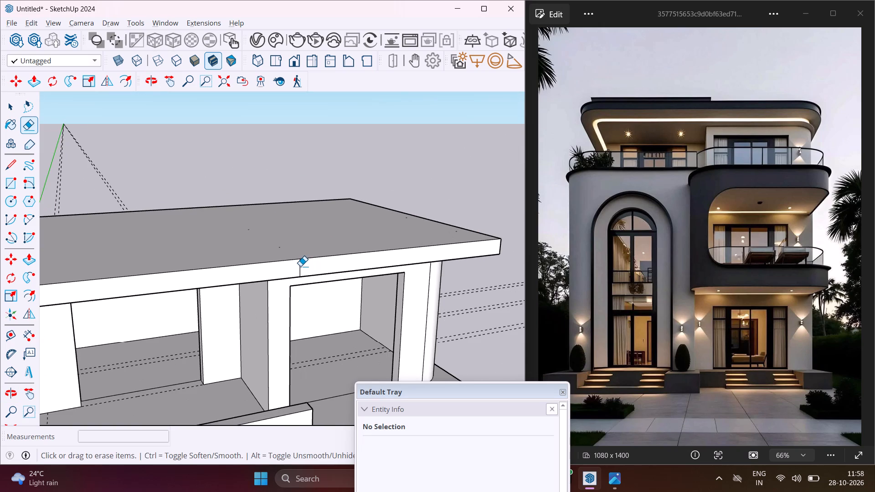
{"action": "left_click", "coordinate": [300, 266]}
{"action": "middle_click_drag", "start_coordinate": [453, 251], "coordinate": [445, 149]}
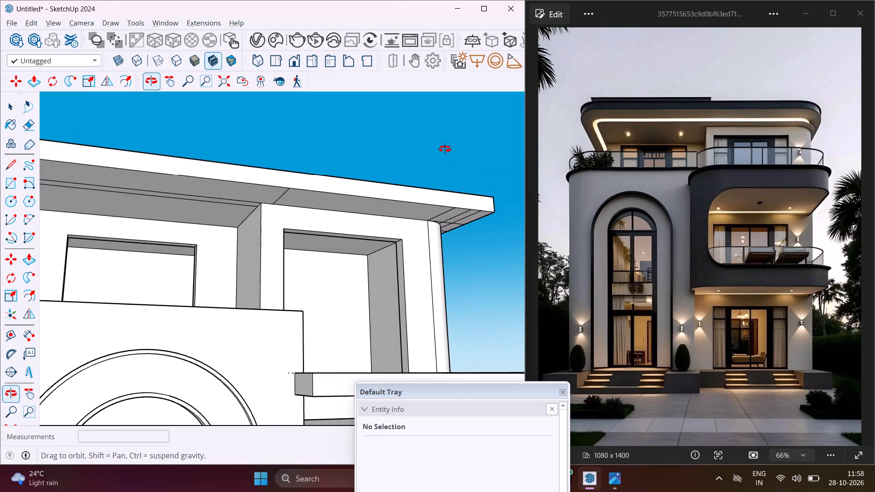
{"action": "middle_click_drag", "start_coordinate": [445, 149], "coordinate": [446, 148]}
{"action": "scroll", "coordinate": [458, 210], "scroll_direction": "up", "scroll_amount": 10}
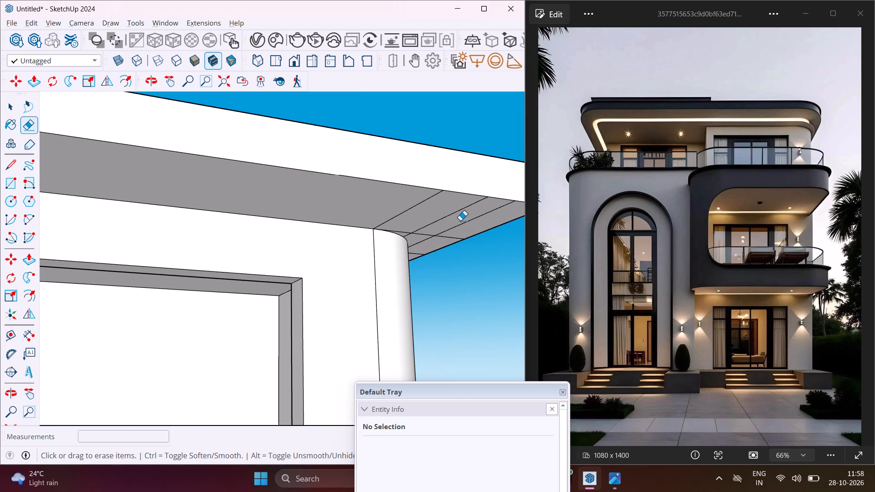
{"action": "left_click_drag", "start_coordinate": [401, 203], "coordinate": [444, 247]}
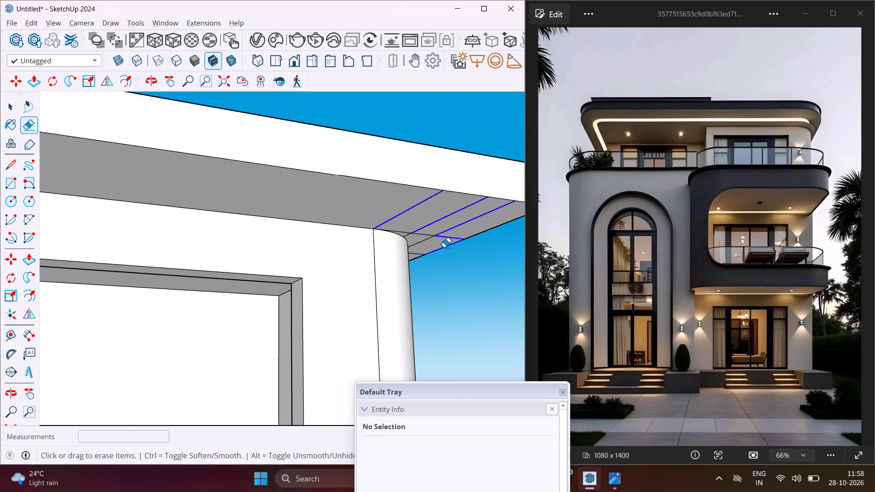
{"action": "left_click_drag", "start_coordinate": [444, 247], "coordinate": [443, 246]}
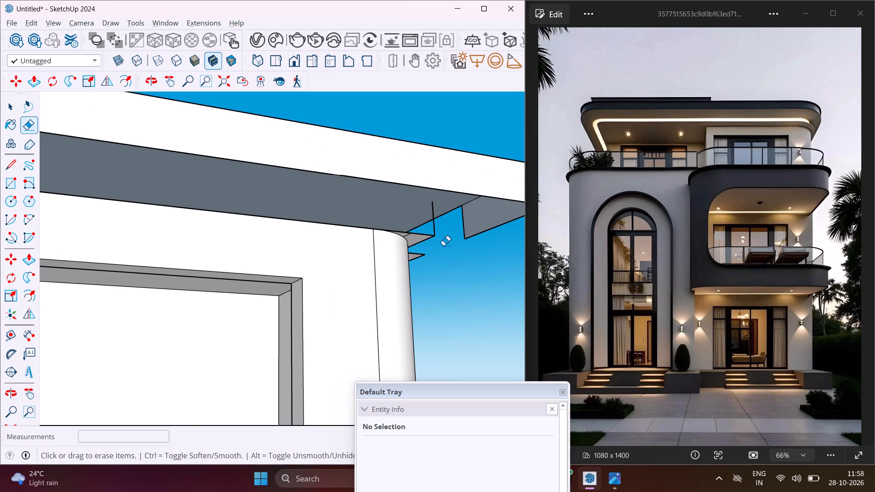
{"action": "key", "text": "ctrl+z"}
Erase the seam edges on the slab's underside around the front room's rounded wall corner.
{"action": "left_click_drag", "start_coordinate": [420, 204], "coordinate": [473, 224]}
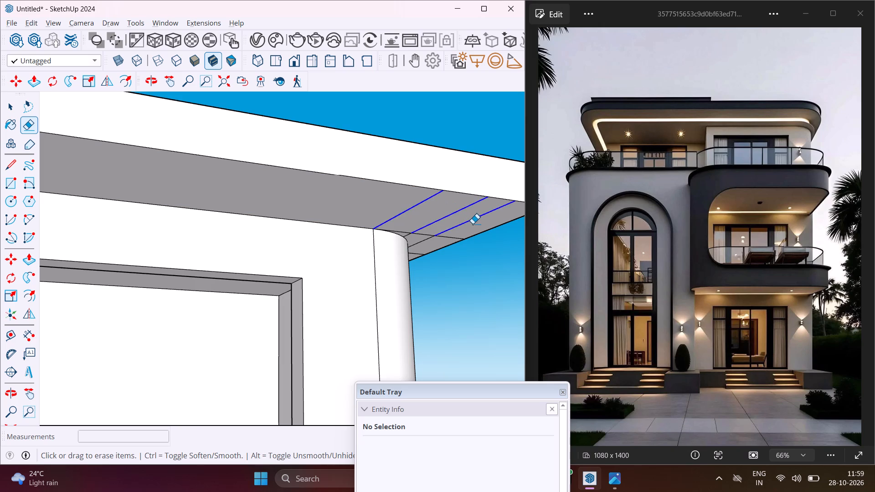
{"action": "left_click_drag", "start_coordinate": [473, 224], "coordinate": [474, 224]}
{"action": "scroll", "coordinate": [452, 234], "scroll_direction": "up", "scroll_amount": 4}
{"action": "middle_click_drag", "start_coordinate": [418, 233], "coordinate": [336, 205]}
{"action": "left_click_drag", "start_coordinate": [351, 208], "coordinate": [399, 219]}
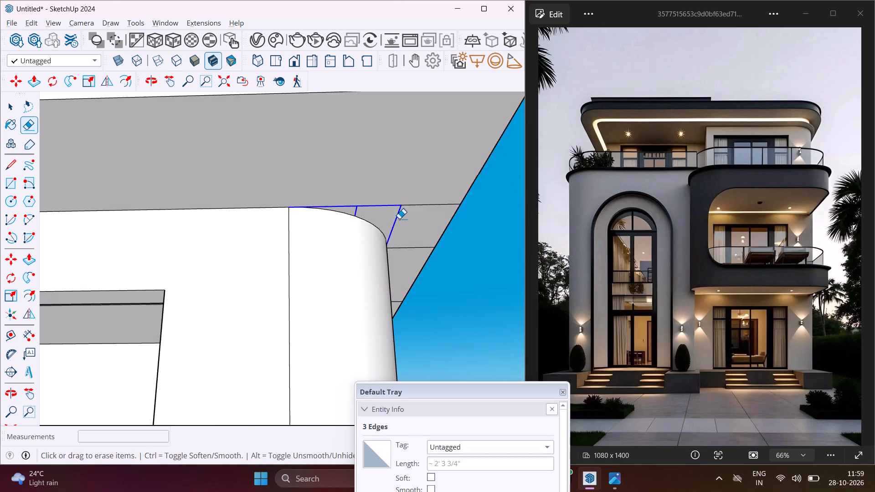
{"action": "left_click_drag", "start_coordinate": [399, 219], "coordinate": [415, 201]}
{"action": "left_click", "coordinate": [407, 251]}
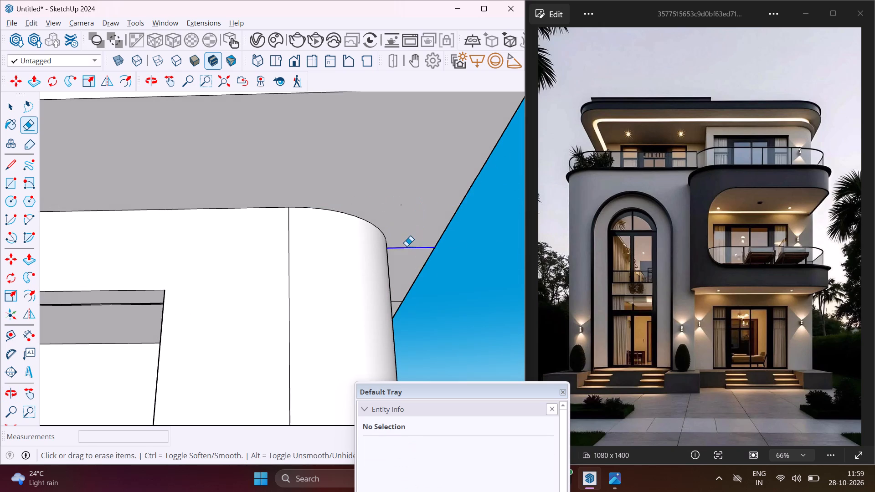
Erase the remaining seam edges on the slab's underside, inside the front room and along the overhang above the terrace.
{"action": "scroll", "coordinate": [410, 229], "scroll_direction": "down", "scroll_amount": 12}
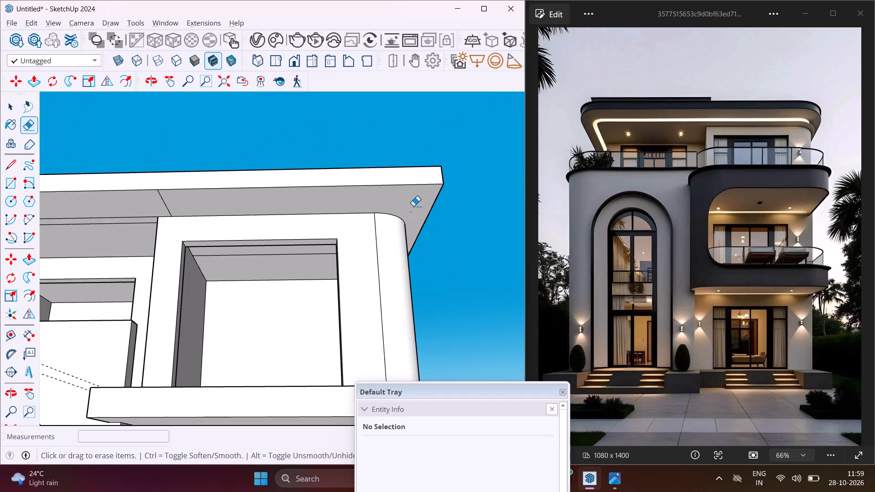
{"action": "scroll", "coordinate": [413, 203], "scroll_direction": "down", "scroll_amount": 5}
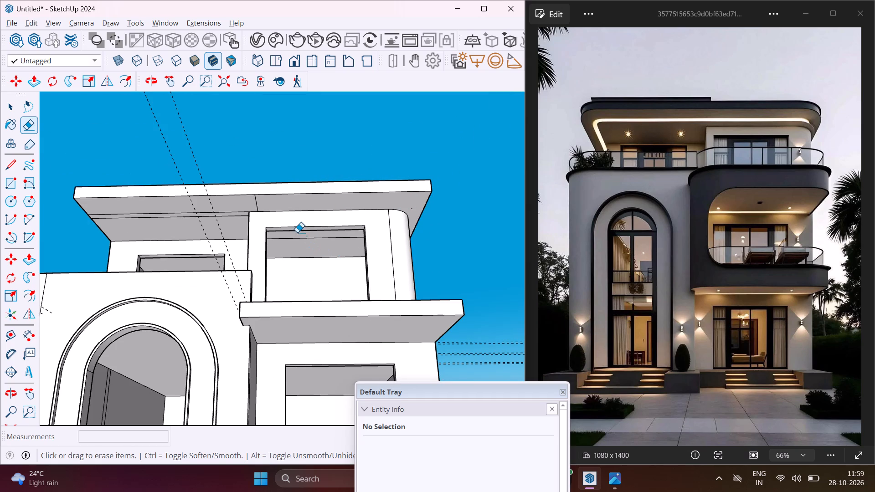
{"action": "middle_click_drag", "start_coordinate": [297, 232], "coordinate": [442, 241]}
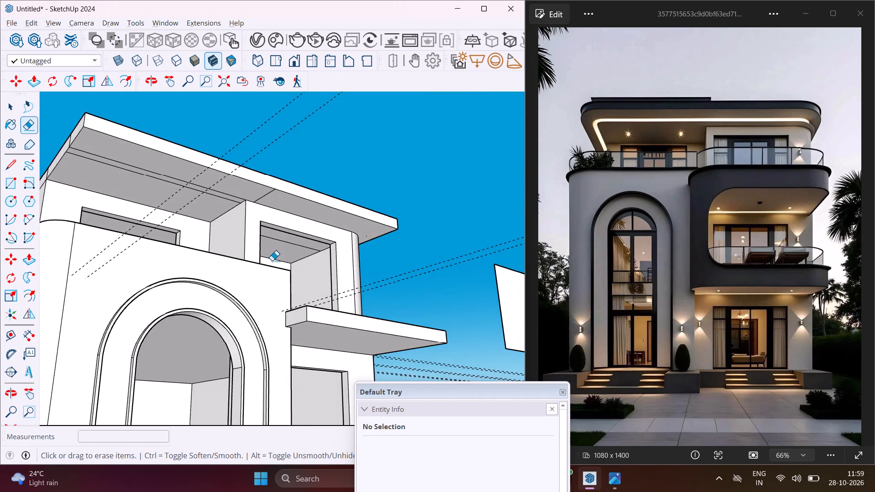
{"action": "scroll", "coordinate": [272, 261], "scroll_direction": "up", "scroll_amount": 7}
{"action": "left_click", "coordinate": [300, 229]}
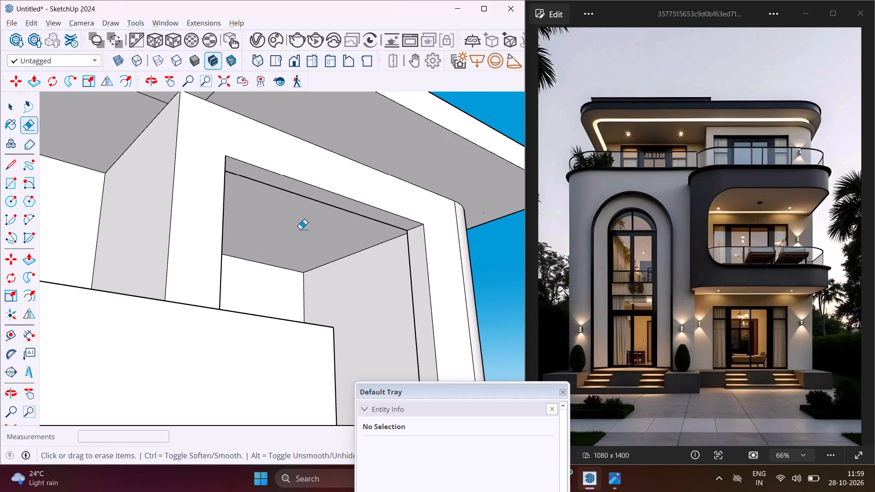
{"action": "middle_click_drag", "start_coordinate": [299, 228], "coordinate": [356, 251]}
{"action": "scroll", "coordinate": [357, 251], "scroll_direction": "up", "scroll_amount": 1}
{"action": "scroll", "coordinate": [357, 244], "scroll_direction": "down", "scroll_amount": 5}
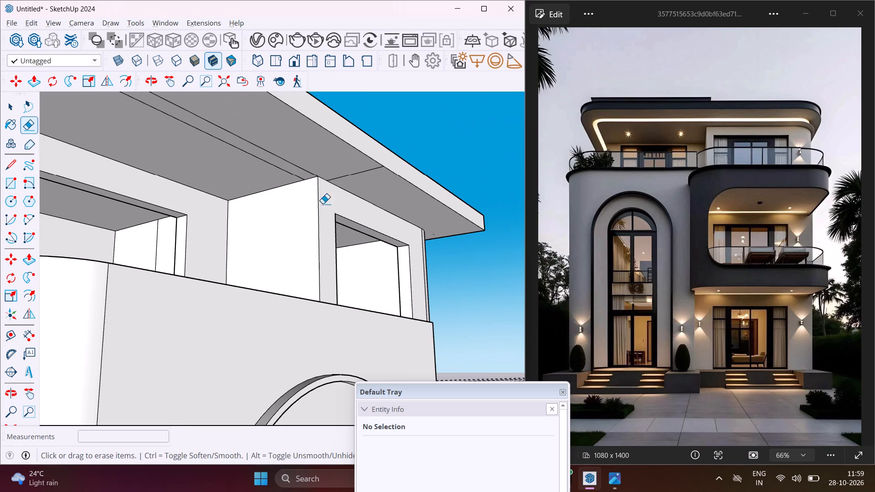
{"action": "left_click", "coordinate": [286, 160]}
{"action": "left_click", "coordinate": [276, 165]}
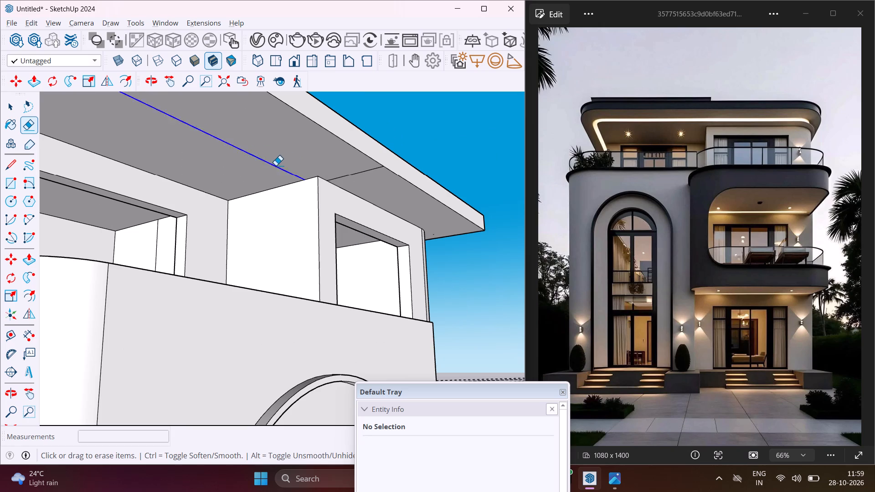
{"action": "left_click", "coordinate": [360, 172]}
{"action": "scroll", "coordinate": [360, 171], "scroll_direction": "down", "scroll_amount": 5}
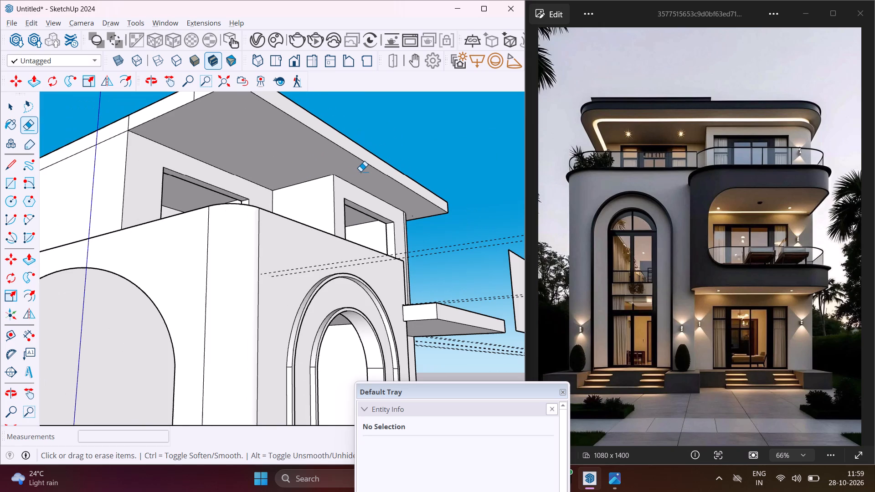
Erase the remaining vertical seam edge on the roof slab's side fascia above the terrace.
{"action": "middle_click_drag", "start_coordinate": [226, 167], "coordinate": [296, 268]}
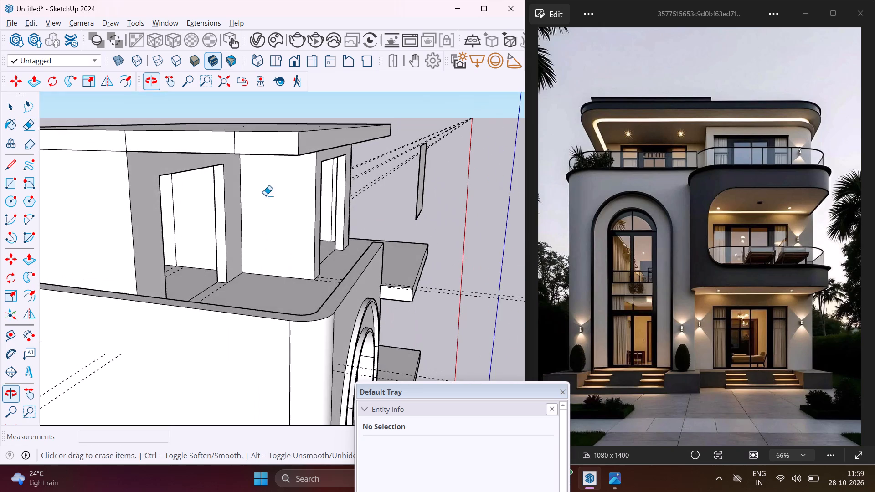
{"action": "scroll", "coordinate": [241, 139], "scroll_direction": "up", "scroll_amount": 3}
{"action": "left_click", "coordinate": [231, 138]}
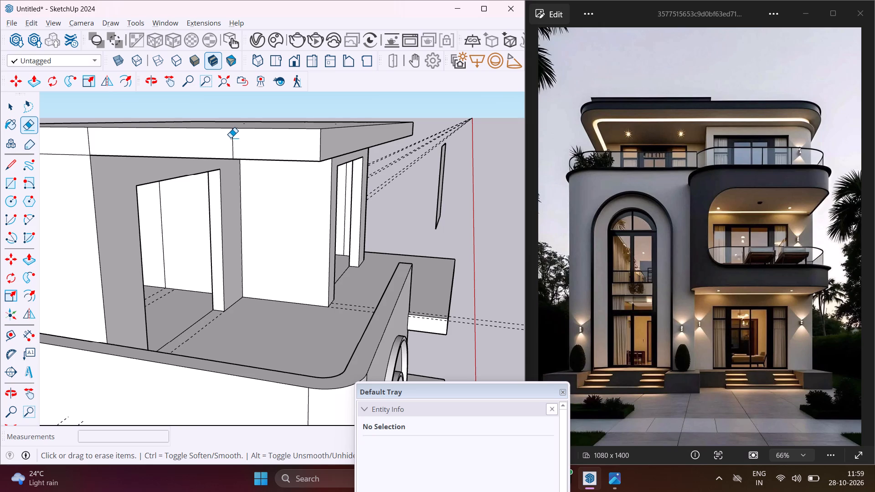
{"action": "left_click", "coordinate": [230, 141]}
{"action": "key", "text": "Escape"}
{"action": "key", "text": "space"}
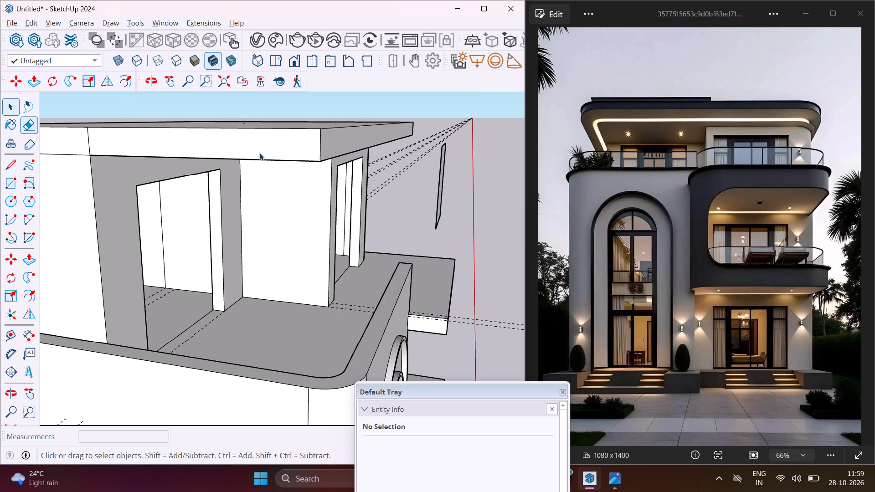
Delete all the construction guides from the model.
{"action": "scroll", "coordinate": [269, 154], "scroll_direction": "up", "scroll_amount": 1}
{"action": "middle_click_drag", "start_coordinate": [265, 161], "coordinate": [172, 262]}
{"action": "scroll", "coordinate": [228, 210], "scroll_direction": "down", "scroll_amount": 16}
{"action": "middle_click_drag", "start_coordinate": [320, 194], "coordinate": [309, 198]}
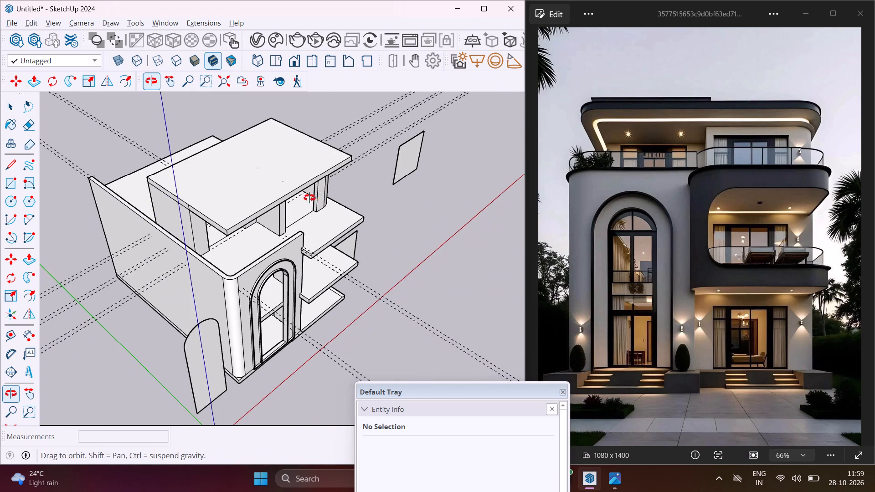
{"action": "middle_click_drag", "start_coordinate": [309, 198], "coordinate": [120, 150]}
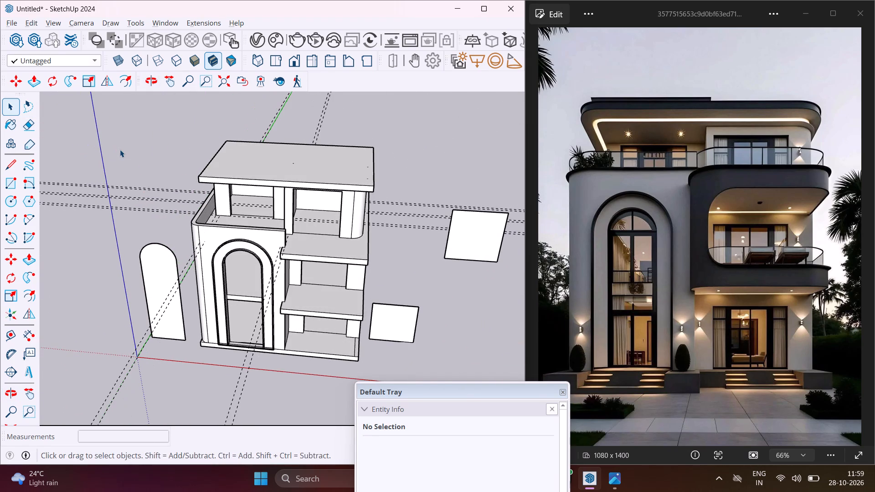
{"action": "left_click", "coordinate": [26, 21]}
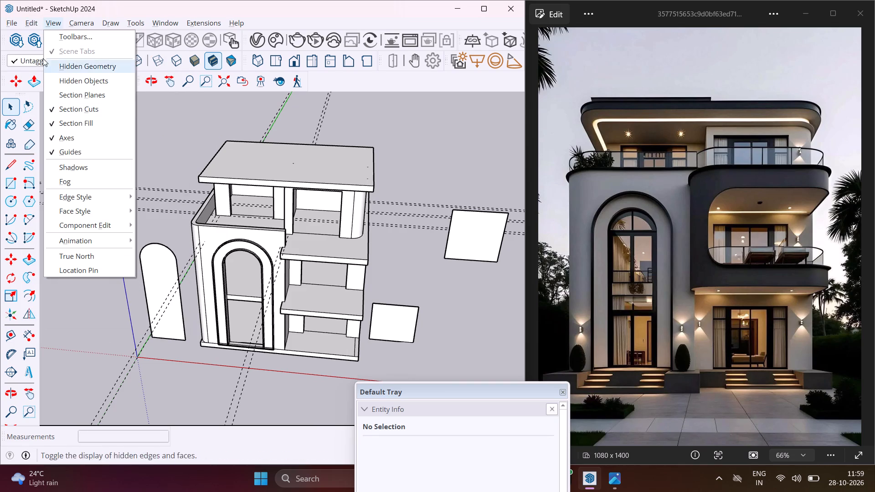
{"action": "left_click", "coordinate": [75, 136]}
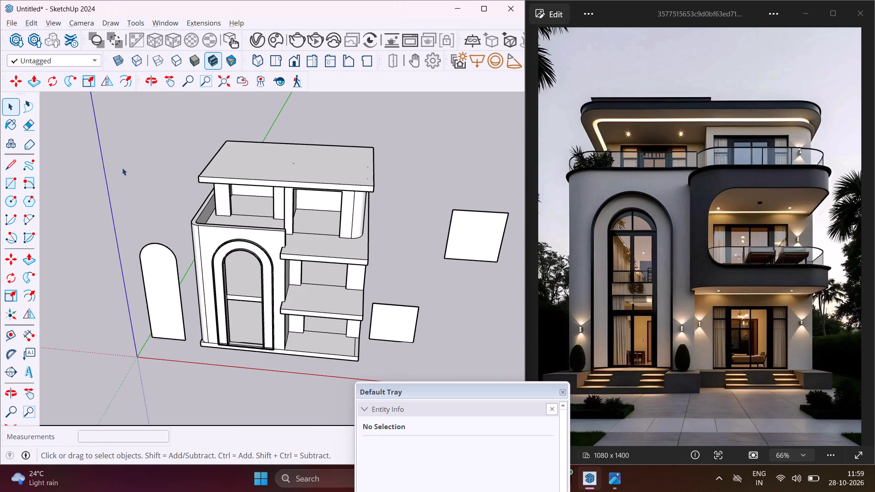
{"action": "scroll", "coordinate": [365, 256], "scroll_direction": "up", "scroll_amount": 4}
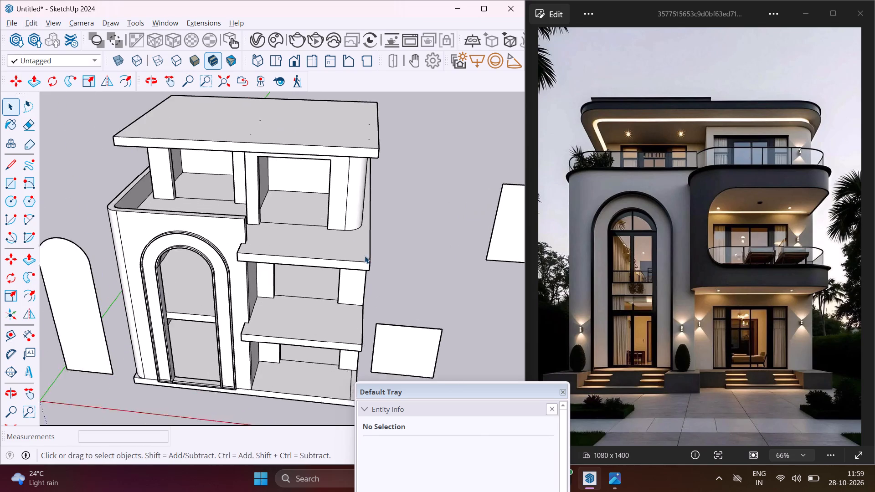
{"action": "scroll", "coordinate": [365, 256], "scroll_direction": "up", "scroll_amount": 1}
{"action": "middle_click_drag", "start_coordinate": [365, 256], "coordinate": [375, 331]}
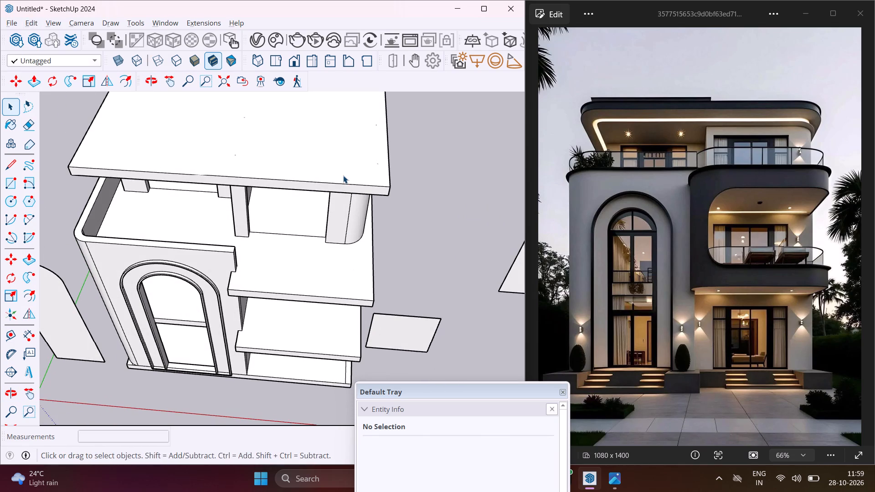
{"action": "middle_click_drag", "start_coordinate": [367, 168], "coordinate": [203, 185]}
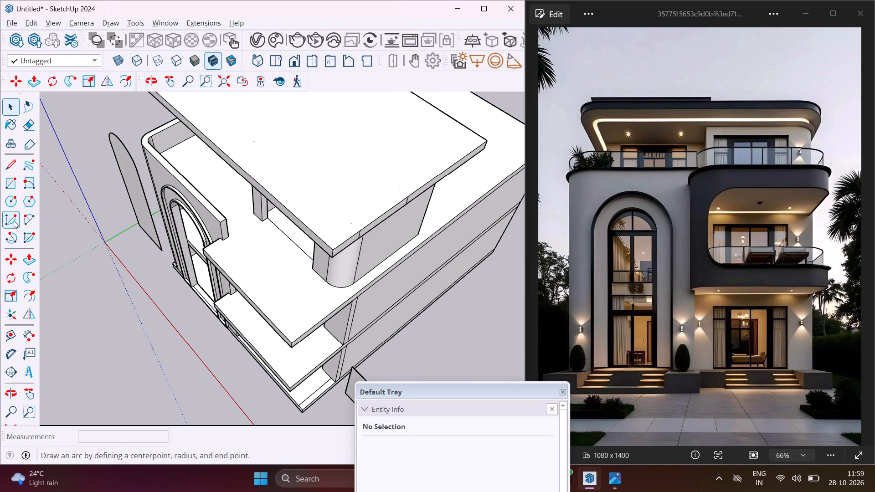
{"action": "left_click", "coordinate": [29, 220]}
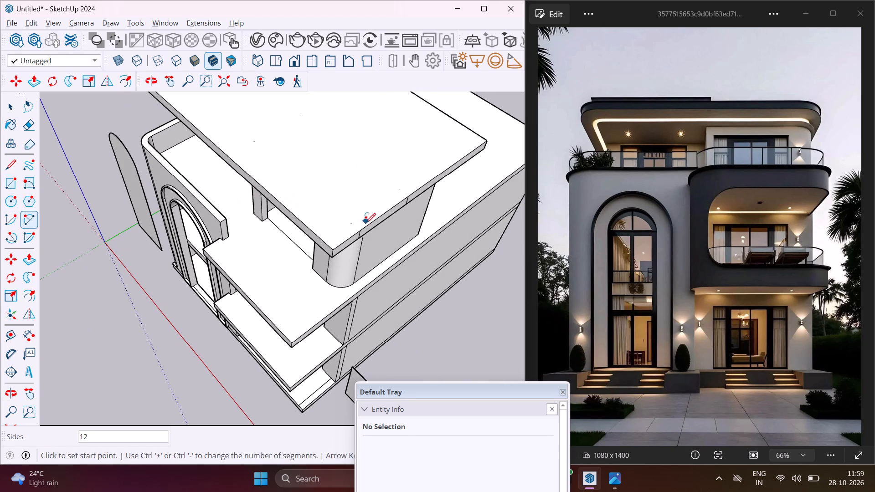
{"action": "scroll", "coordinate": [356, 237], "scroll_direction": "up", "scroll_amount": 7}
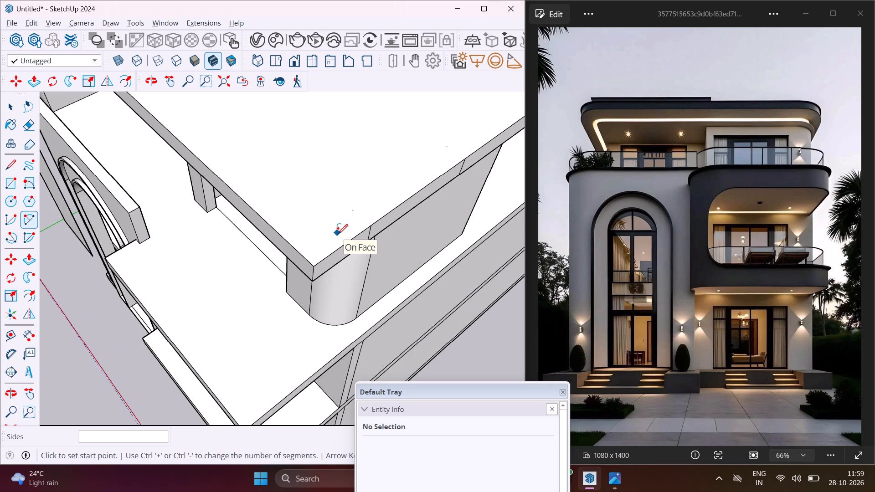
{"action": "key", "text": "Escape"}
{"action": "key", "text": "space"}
Place guides 2' in from the roof slab's front edge and 2' in from its side edge above the rounded wall corner.
{"action": "scroll", "coordinate": [206, 231], "scroll_direction": "down", "scroll_amount": 11}
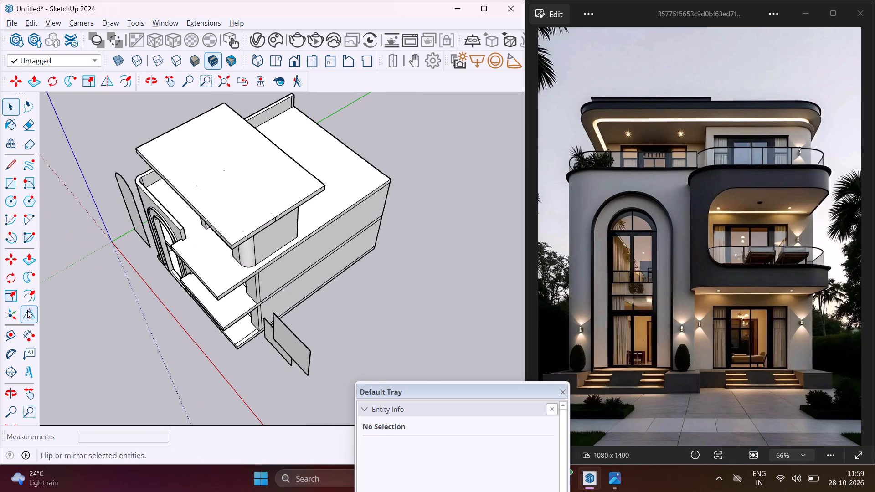
{"action": "left_click", "coordinate": [11, 329]}
{"action": "scroll", "coordinate": [188, 198], "scroll_direction": "up", "scroll_amount": 5}
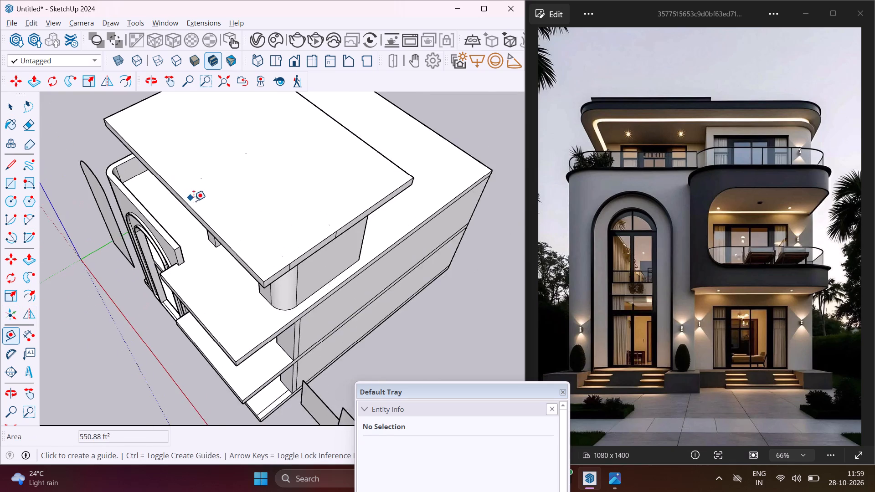
{"action": "scroll", "coordinate": [206, 212], "scroll_direction": "up", "scroll_amount": 4}
{"action": "left_click", "coordinate": [237, 257]}
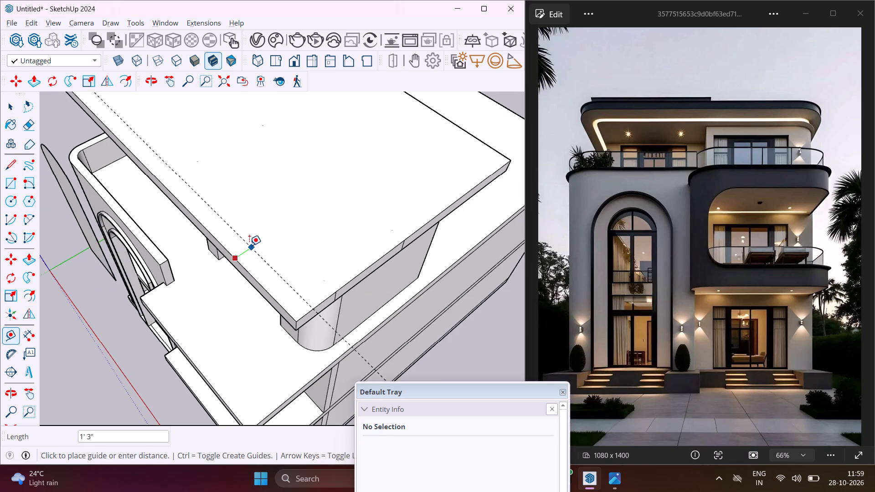
{"action": "type", "text": "2'"}
{"action": "key", "text": "Return"}
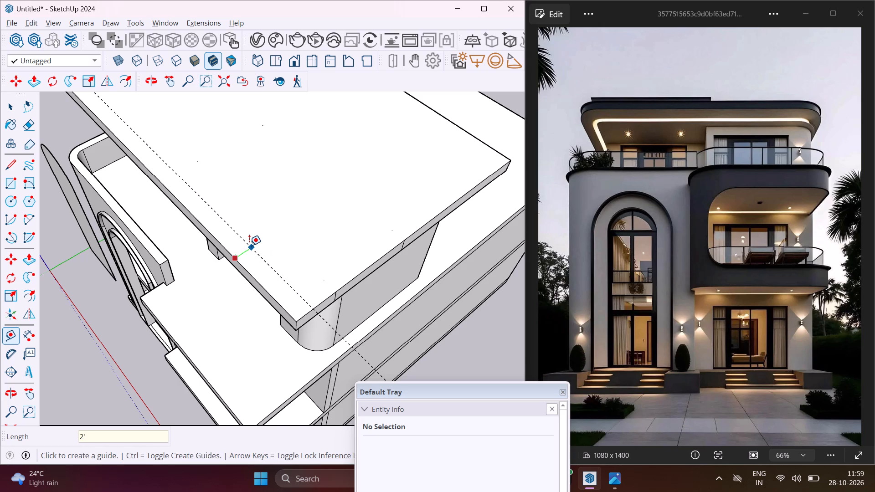
{"action": "scroll", "coordinate": [249, 246], "scroll_direction": "up", "scroll_amount": 4}
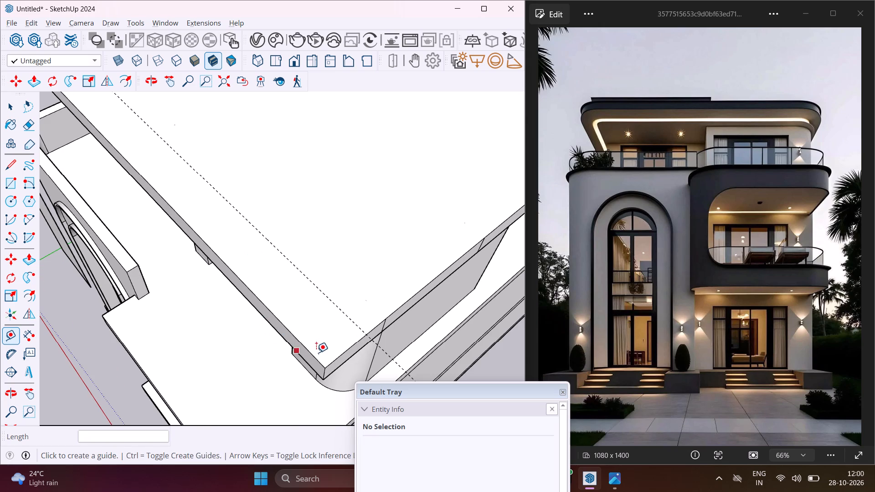
{"action": "left_click", "coordinate": [344, 355]}
{"action": "type", "text": "2'"}
{"action": "key", "text": "Return"}
Place a guide 2' in from the roof slab's opposite side edge, on the arched-wall side.
{"action": "scroll", "coordinate": [321, 332], "scroll_direction": "up", "scroll_amount": 1}
{"action": "scroll", "coordinate": [321, 332], "scroll_direction": "down", "scroll_amount": 6}
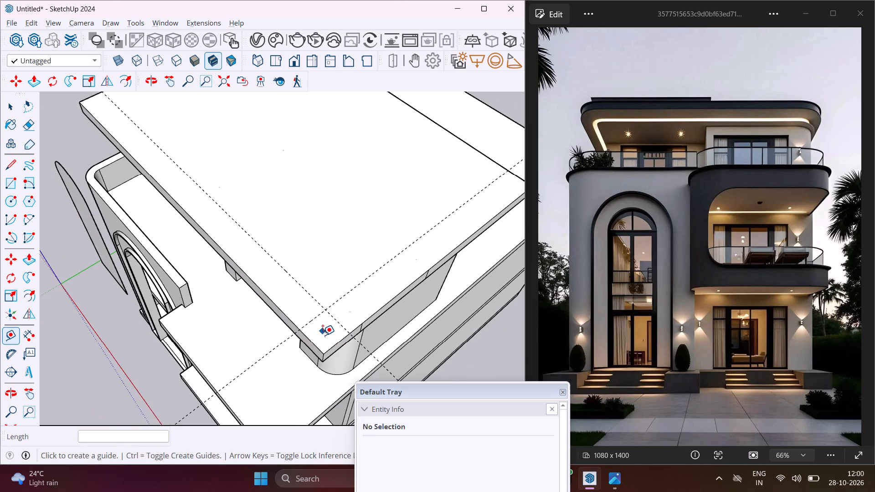
{"action": "scroll", "coordinate": [323, 335], "scroll_direction": "down", "scroll_amount": 1}
{"action": "middle_click_drag", "start_coordinate": [342, 368], "coordinate": [482, 338]}
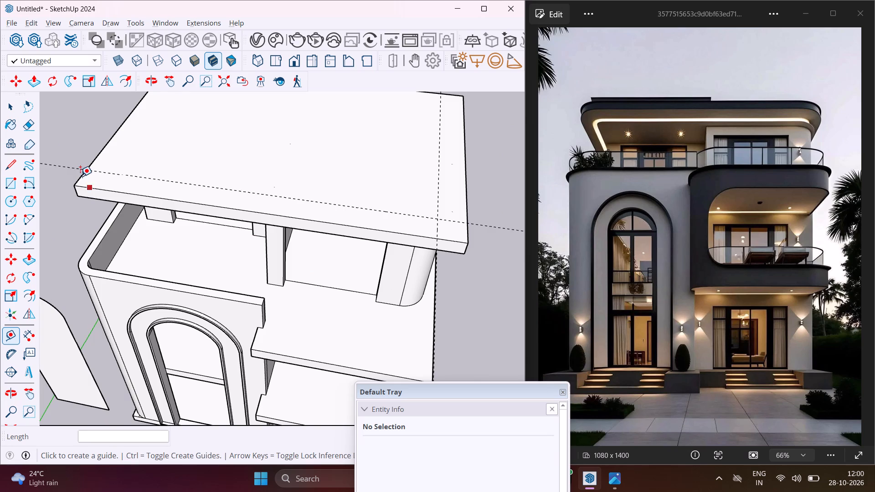
{"action": "scroll", "coordinate": [79, 175], "scroll_direction": "up", "scroll_amount": 10}
{"action": "middle_click_drag", "start_coordinate": [79, 175], "coordinate": [250, 79]}
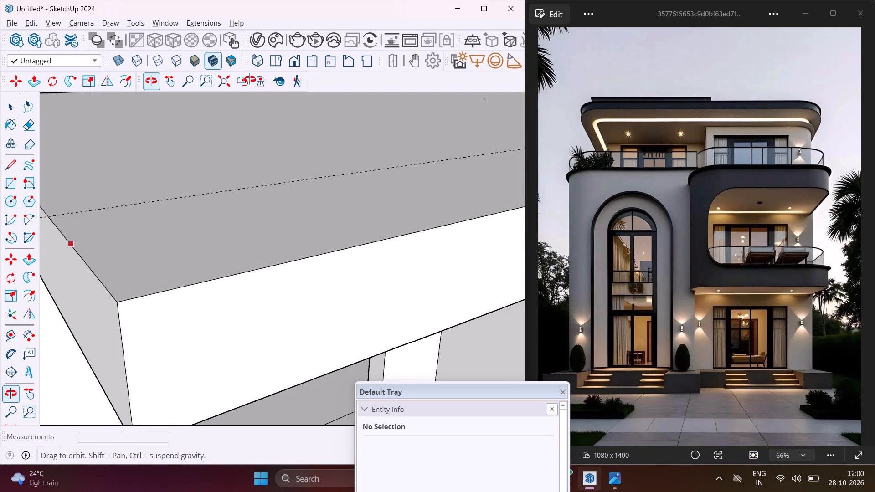
{"action": "middle_click_drag", "start_coordinate": [250, 79], "coordinate": [355, 81]}
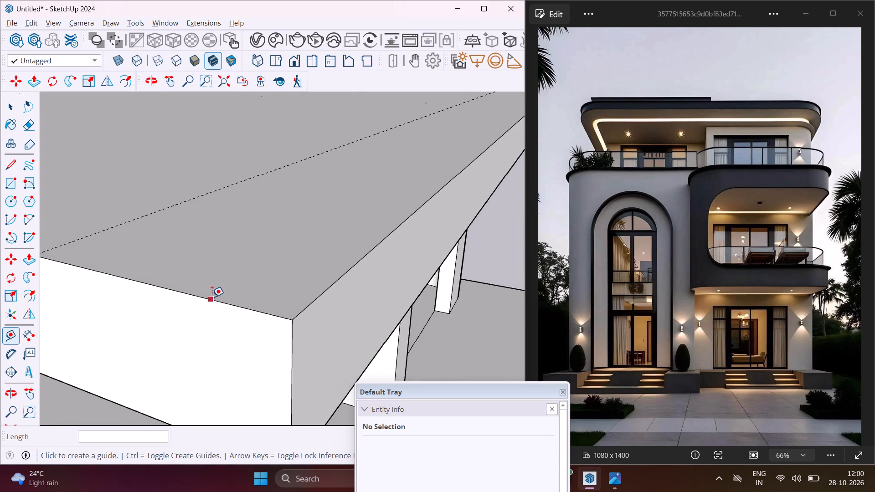
{"action": "left_click", "coordinate": [213, 299]}
{"action": "type", "text": "2'"}
{"action": "key", "text": "Return"}
Place a guide about 2' 3" back from the front edge of the top-floor balcony slab, through the corner where it meets the arched wall.
{"action": "scroll", "coordinate": [263, 252], "scroll_direction": "down", "scroll_amount": 11}
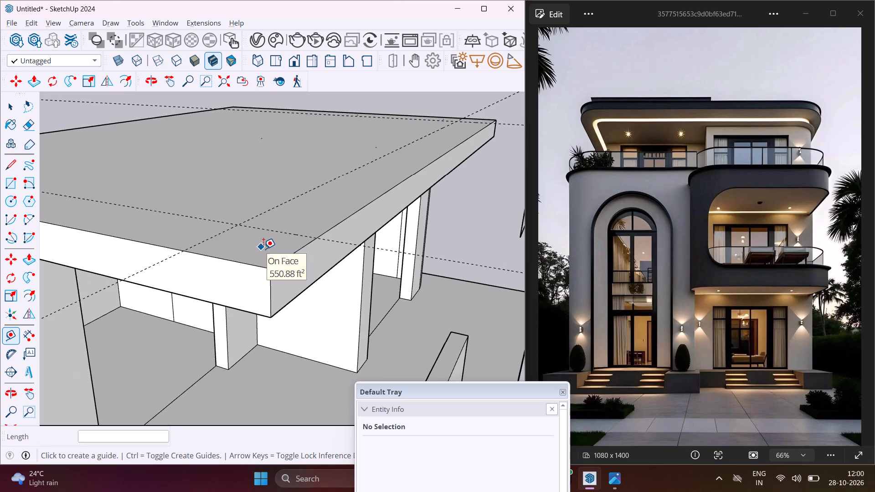
{"action": "middle_click_drag", "start_coordinate": [335, 259], "coordinate": [196, 299]}
{"action": "scroll", "coordinate": [213, 239], "scroll_direction": "down", "scroll_amount": 11}
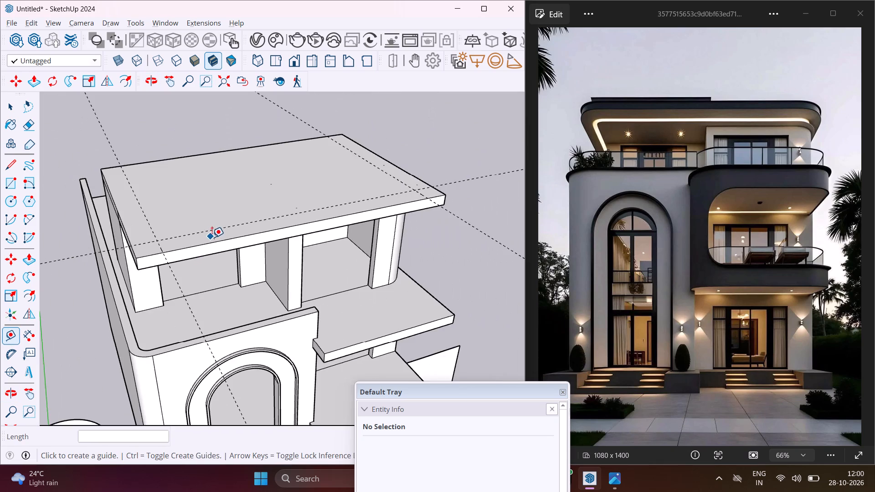
{"action": "scroll", "coordinate": [213, 238], "scroll_direction": "down", "scroll_amount": 4}
{"action": "scroll", "coordinate": [298, 317], "scroll_direction": "up", "scroll_amount": 9}
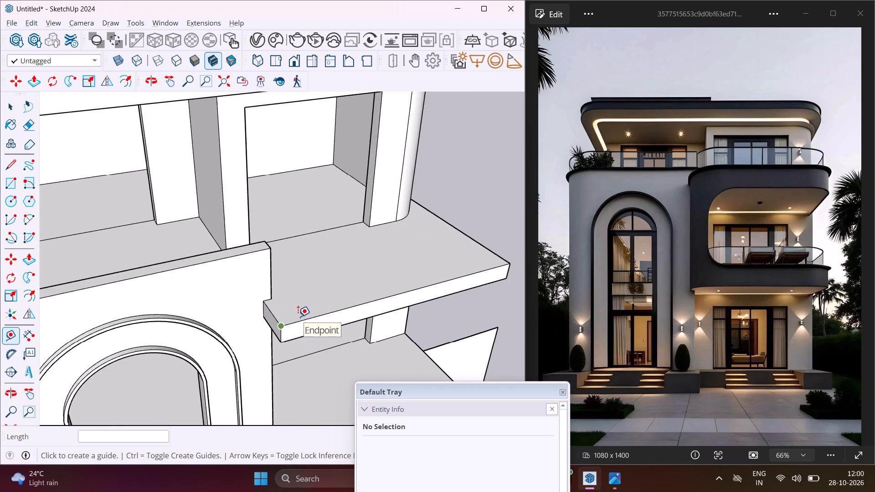
{"action": "middle_click_drag", "start_coordinate": [300, 317], "coordinate": [336, 371]}
{"action": "scroll", "coordinate": [309, 337], "scroll_direction": "up", "scroll_amount": 9}
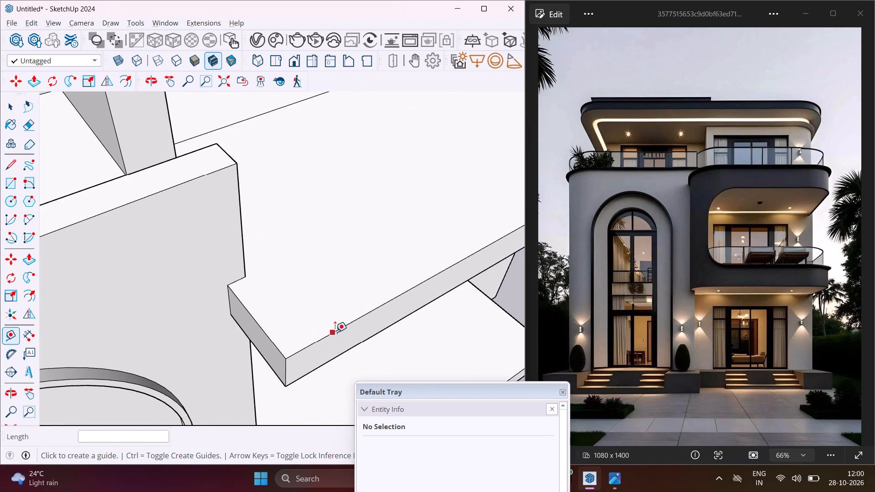
{"action": "left_click", "coordinate": [341, 326]}
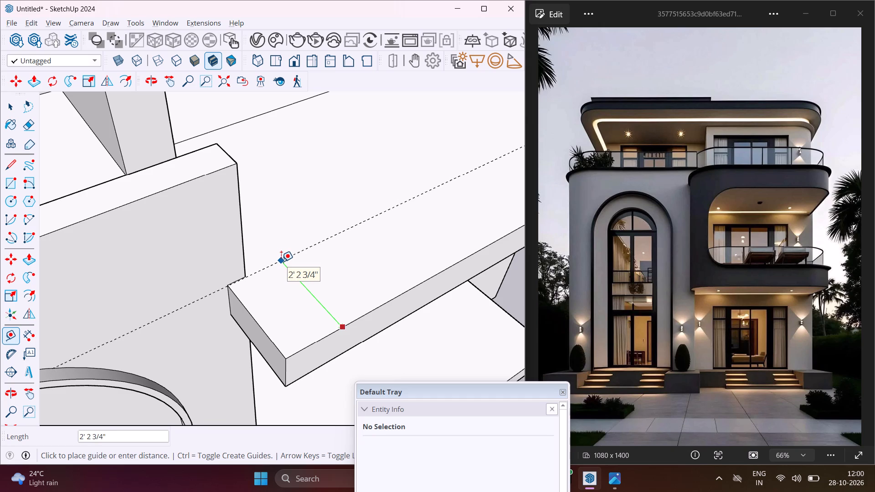
{"action": "scroll", "coordinate": [281, 261], "scroll_direction": "up", "scroll_amount": 3}
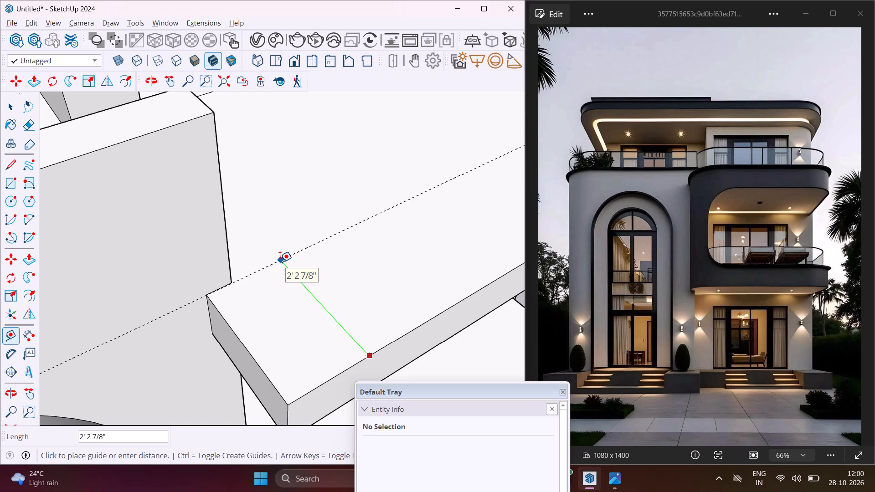
{"action": "left_click", "coordinate": [280, 262]}
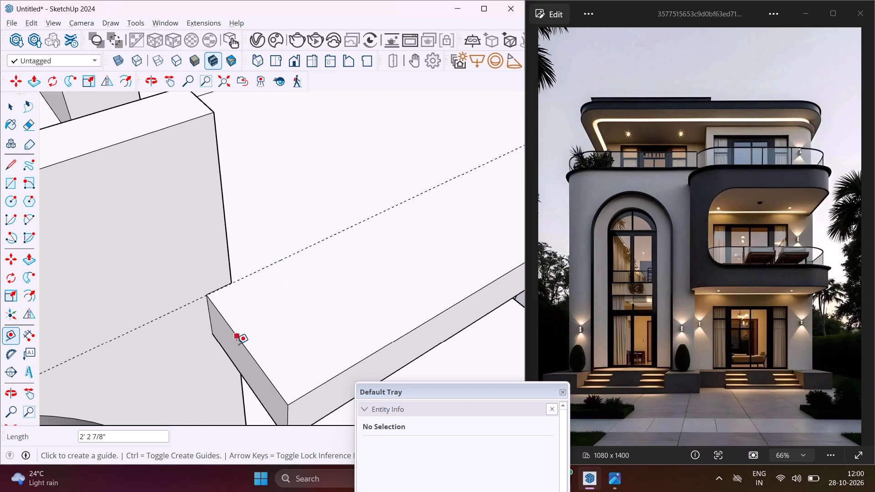
Place guides on the top-floor balcony slab about 2' 2" in from its end beside the arched wall and about 2' 3" in from its outer end.
{"action": "left_click", "coordinate": [247, 349]}
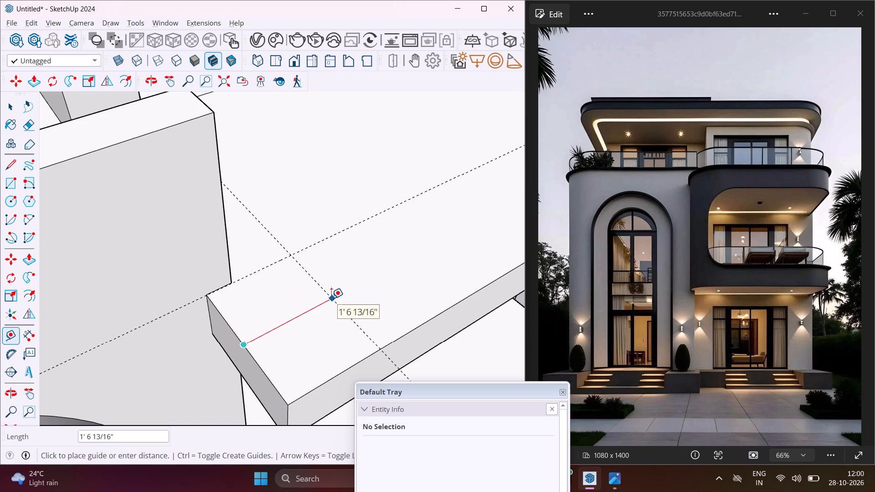
{"action": "scroll", "coordinate": [331, 298], "scroll_direction": "down", "scroll_amount": 3}
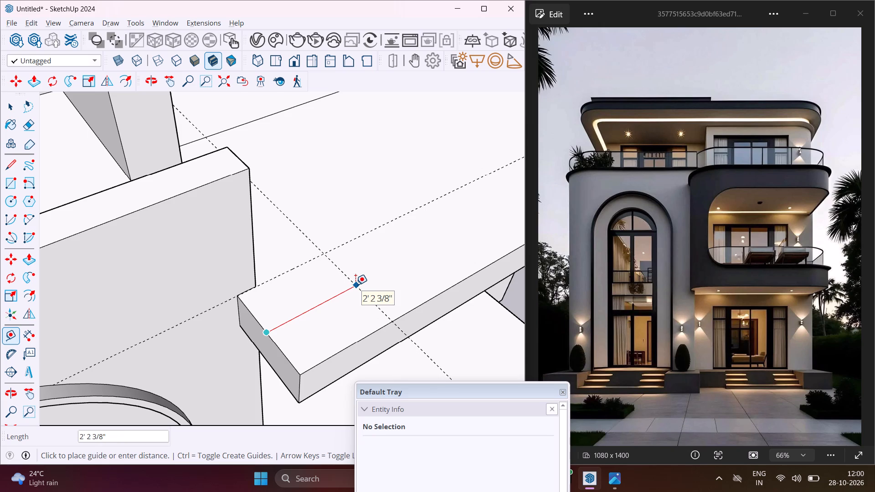
{"action": "left_click", "coordinate": [355, 285]}
{"action": "scroll", "coordinate": [138, 301], "scroll_direction": "down", "scroll_amount": 7}
{"action": "scroll", "coordinate": [81, 318], "scroll_direction": "down", "scroll_amount": 4}
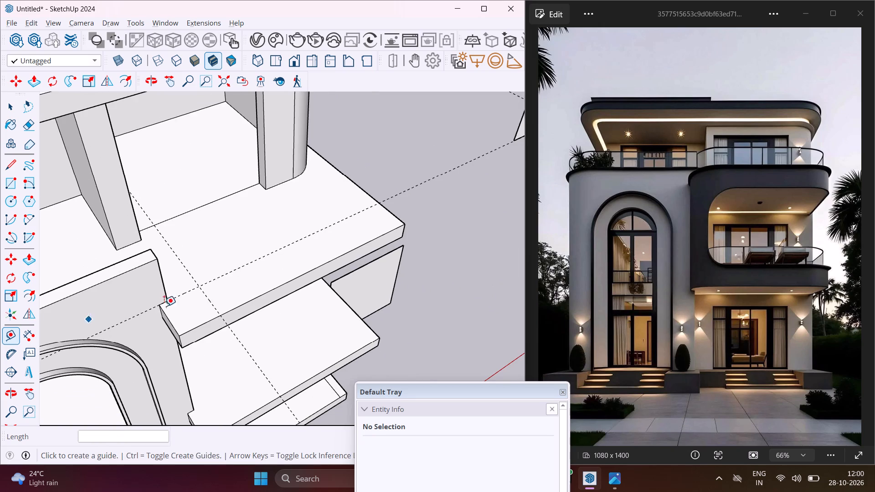
{"action": "scroll", "coordinate": [388, 216], "scroll_direction": "up", "scroll_amount": 8}
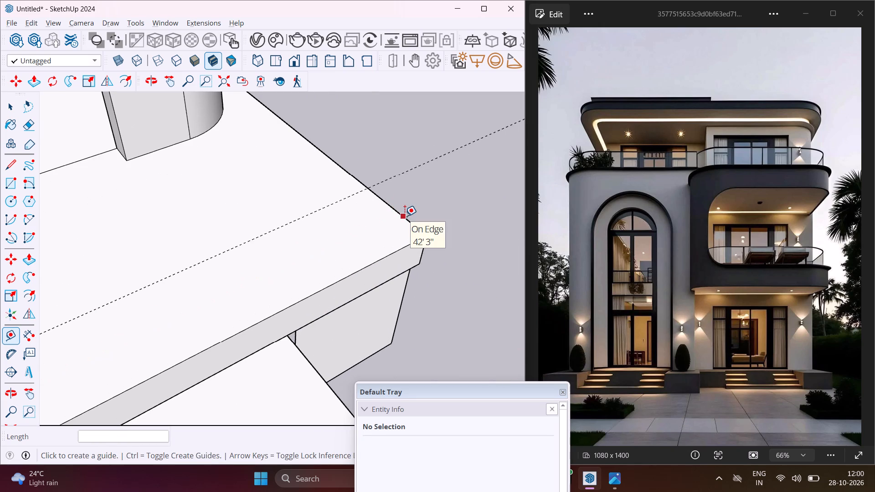
{"action": "left_click", "coordinate": [405, 216]}
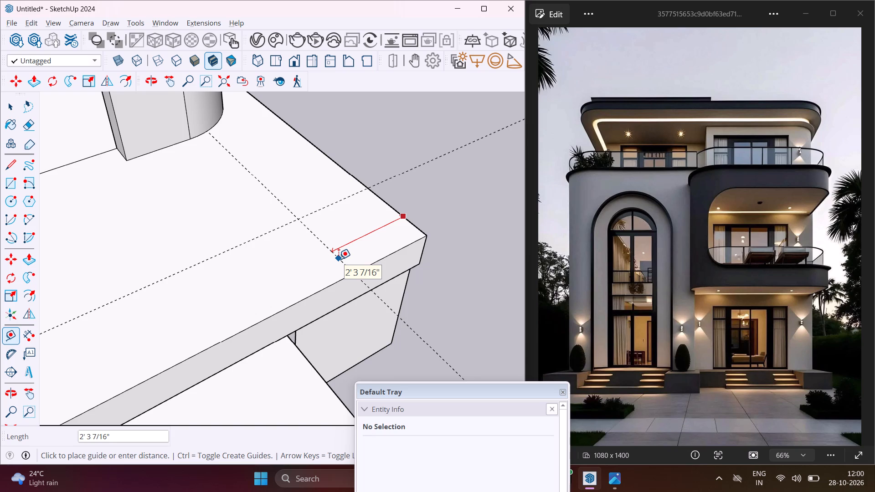
{"action": "left_click", "coordinate": [336, 261]}
Place a guide on the middle-floor balcony slab about 2' 3" back from its front edge.
{"action": "scroll", "coordinate": [314, 208], "scroll_direction": "down", "scroll_amount": 6}
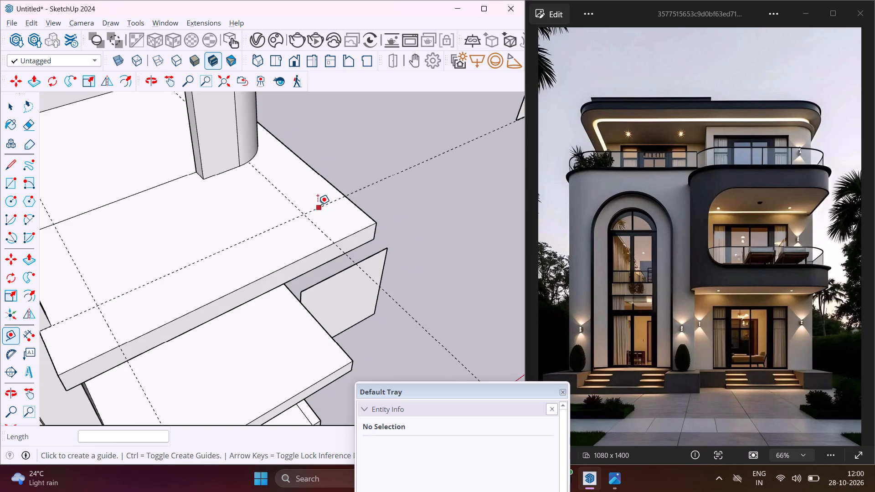
{"action": "scroll", "coordinate": [318, 200], "scroll_direction": "down", "scroll_amount": 6}
{"action": "scroll", "coordinate": [225, 363], "scroll_direction": "up", "scroll_amount": 8}
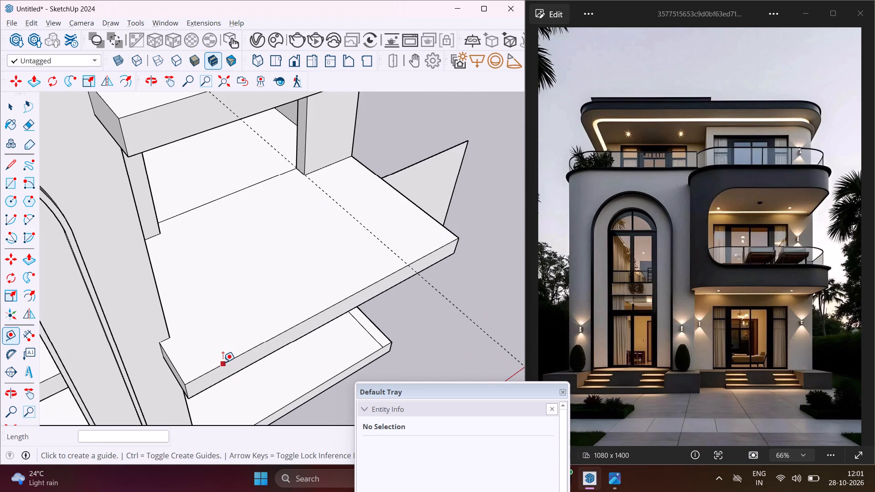
{"action": "left_click", "coordinate": [223, 362]}
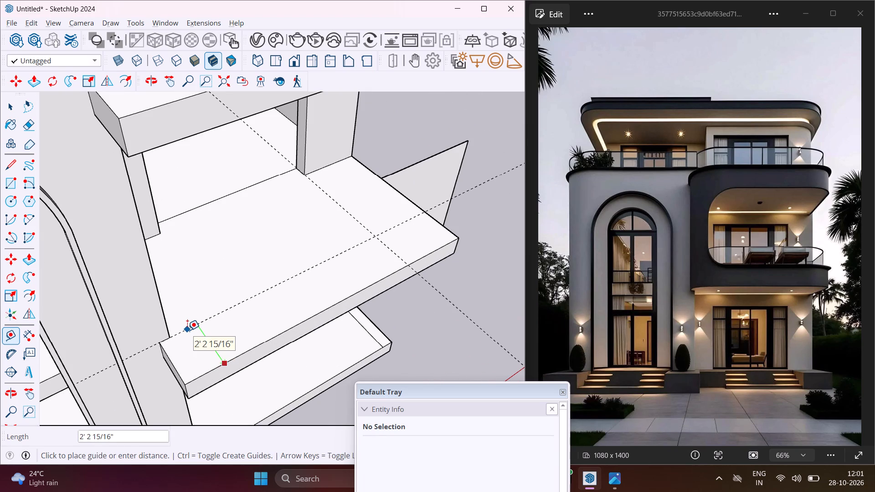
{"action": "left_click", "coordinate": [187, 330]}
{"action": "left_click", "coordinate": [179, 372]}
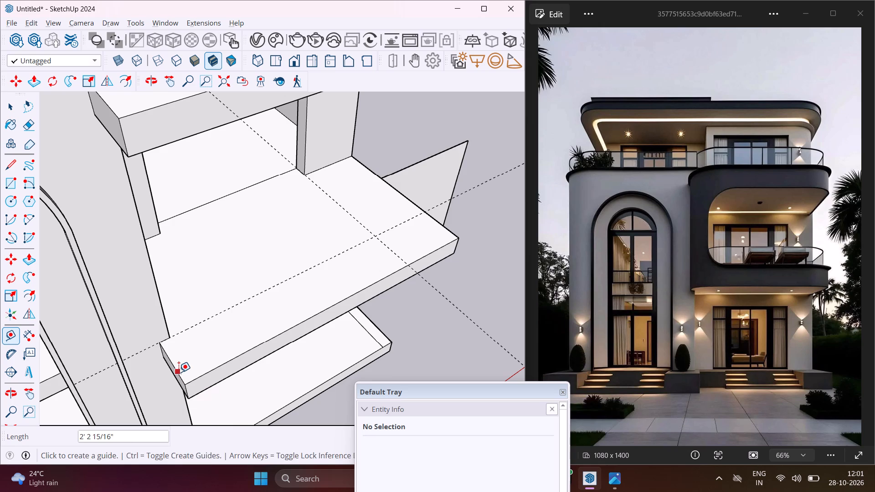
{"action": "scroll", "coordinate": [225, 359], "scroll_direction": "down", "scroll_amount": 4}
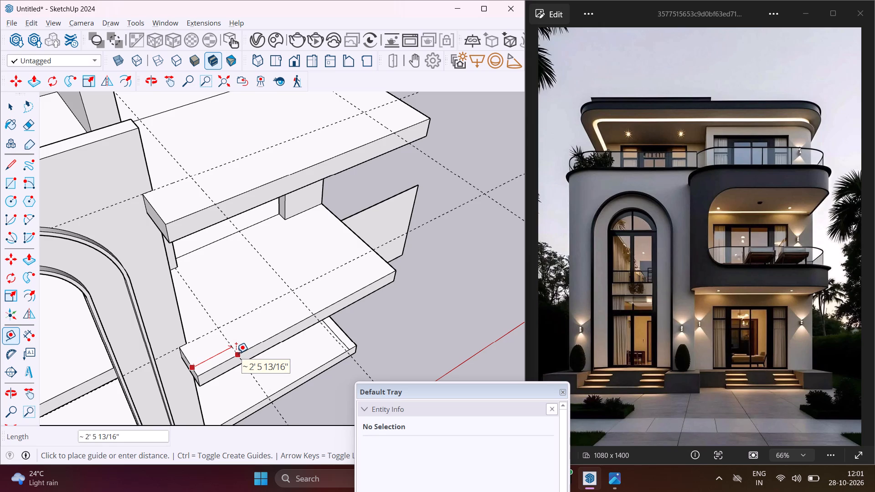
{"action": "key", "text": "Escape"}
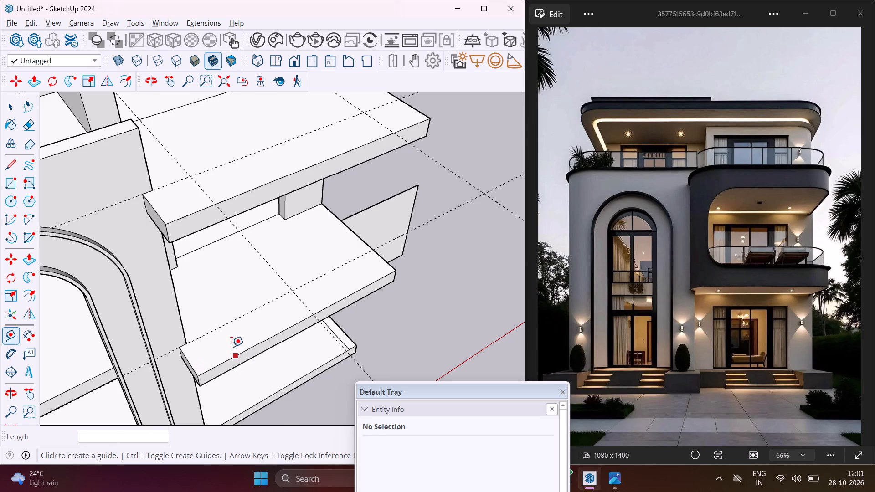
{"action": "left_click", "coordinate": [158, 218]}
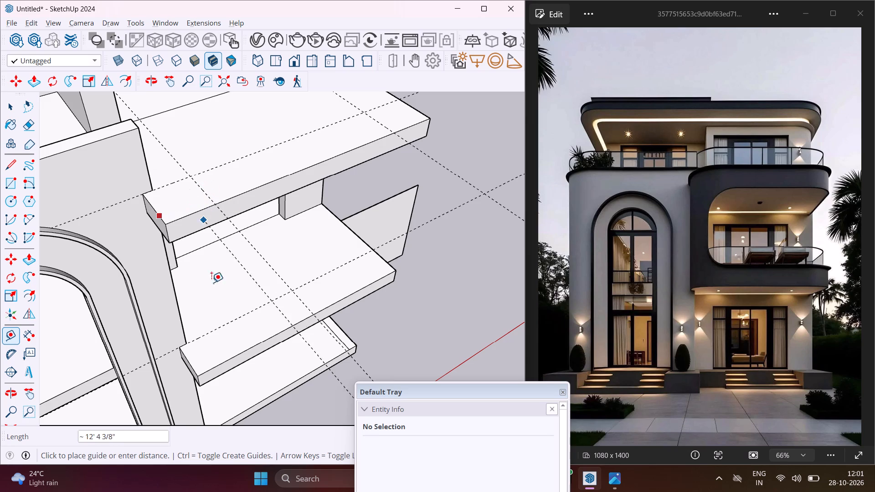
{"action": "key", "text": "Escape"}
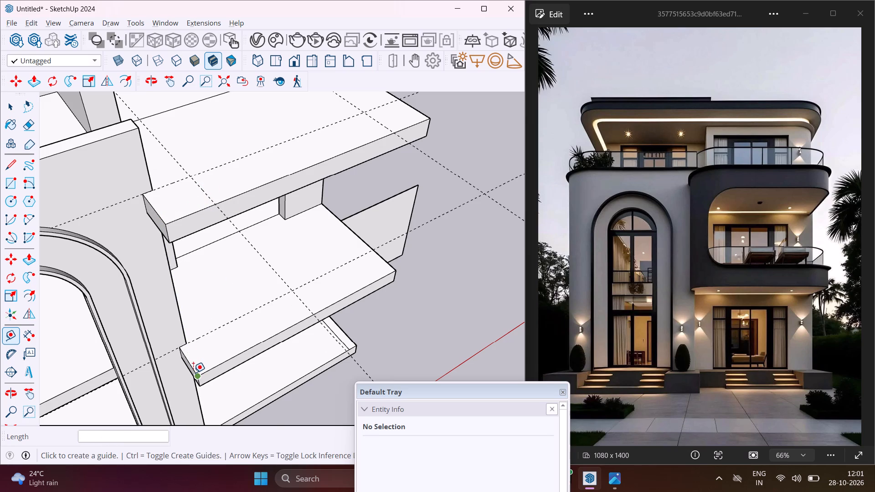
Place guides on the middle-floor balcony slab about 2' 3 1/2" in from its end beside the arched wall and about 2' 5" in from its outer end.
{"action": "left_click", "coordinate": [193, 367]}
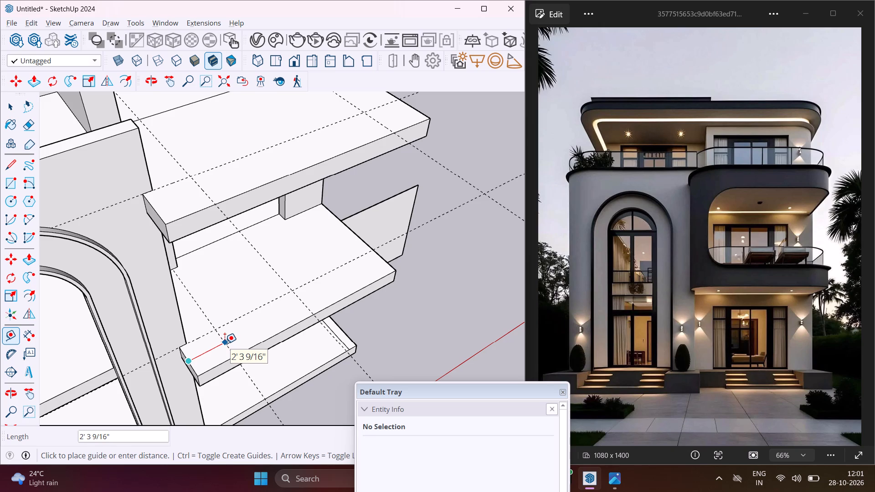
{"action": "left_click", "coordinate": [225, 343]}
{"action": "scroll", "coordinate": [371, 264], "scroll_direction": "up", "scroll_amount": 8}
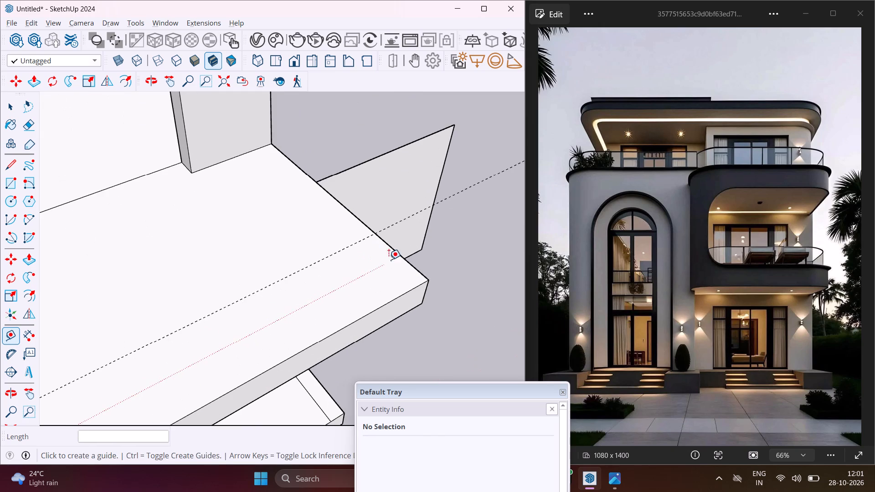
{"action": "left_click", "coordinate": [407, 265]}
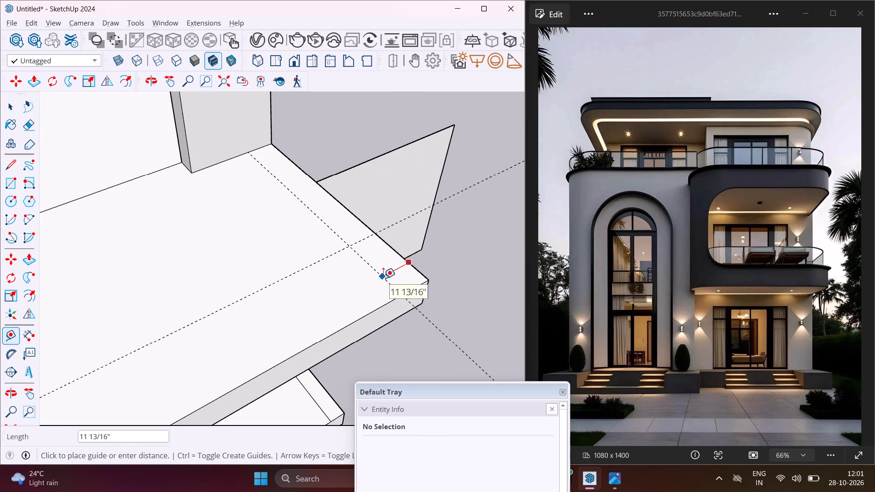
{"action": "scroll", "coordinate": [383, 278], "scroll_direction": "down", "scroll_amount": 10}
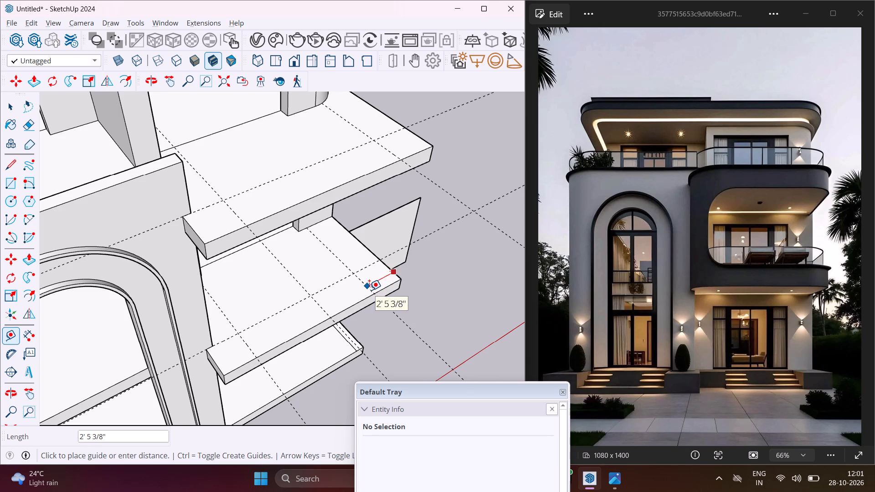
{"action": "left_click", "coordinate": [369, 290]}
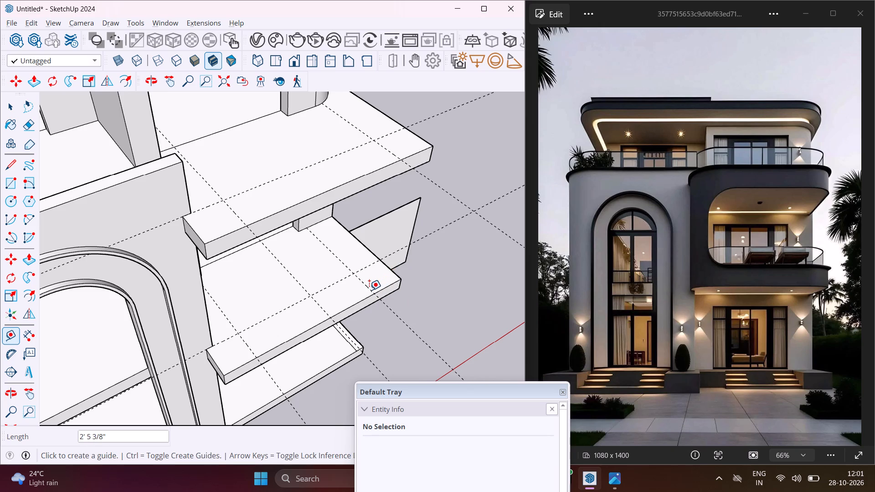
{"action": "key", "text": "Escape"}
{"action": "key", "text": "space"}
Draw a 2' radius arc between the guides at the roof slab's front corner on the arched-wall side.
{"action": "scroll", "coordinate": [301, 219], "scroll_direction": "down", "scroll_amount": 5}
{"action": "scroll", "coordinate": [271, 180], "scroll_direction": "down", "scroll_amount": 11}
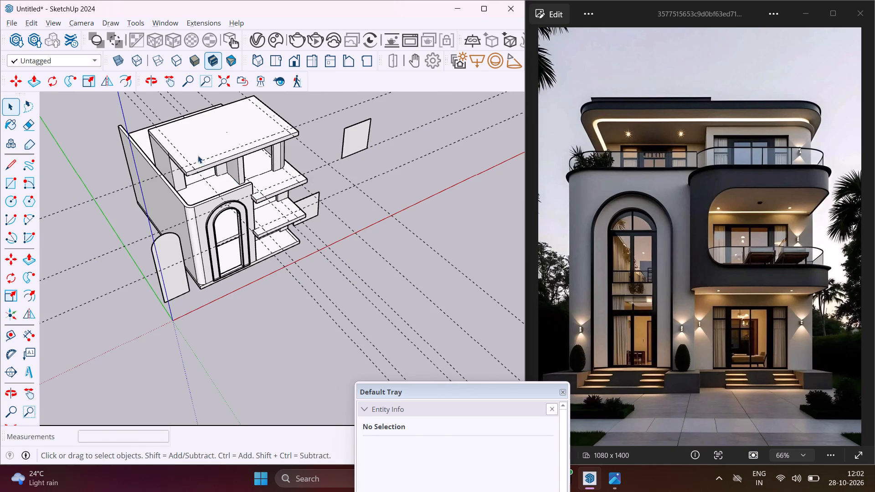
{"action": "scroll", "coordinate": [196, 152], "scroll_direction": "up", "scroll_amount": 11}
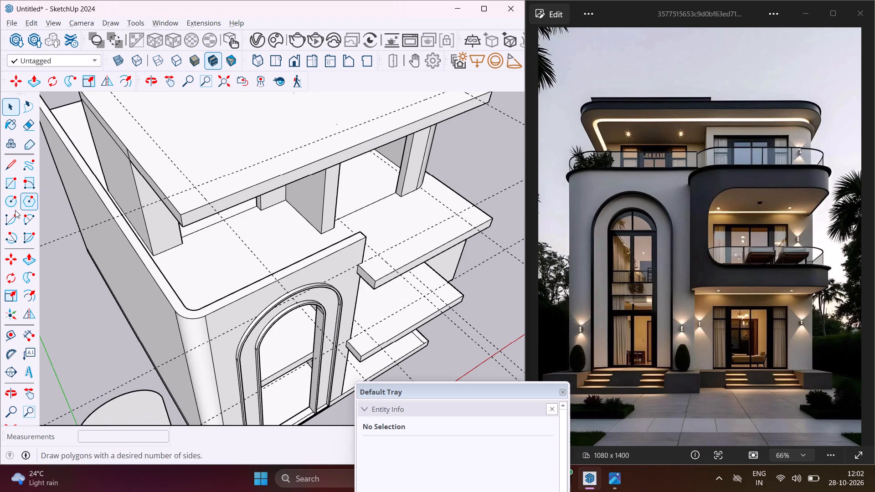
{"action": "left_click", "coordinate": [23, 214]}
{"action": "scroll", "coordinate": [149, 190], "scroll_direction": "up", "scroll_amount": 4}
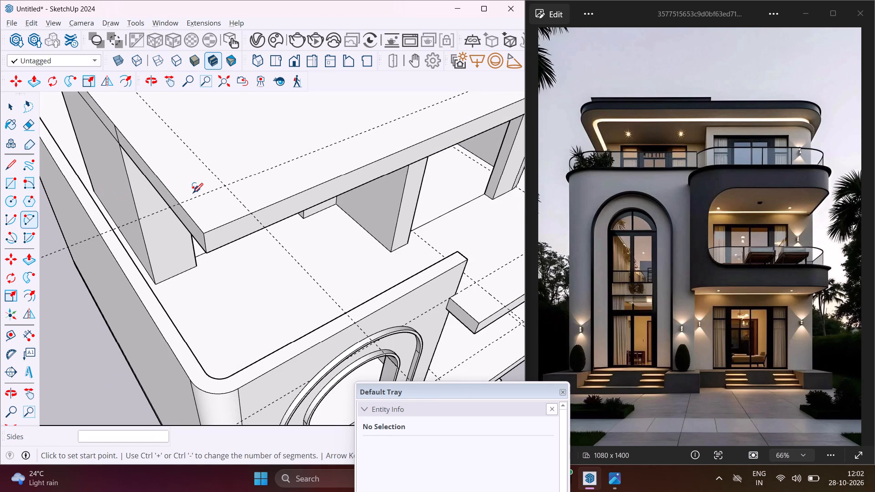
{"action": "left_click", "coordinate": [180, 203]}
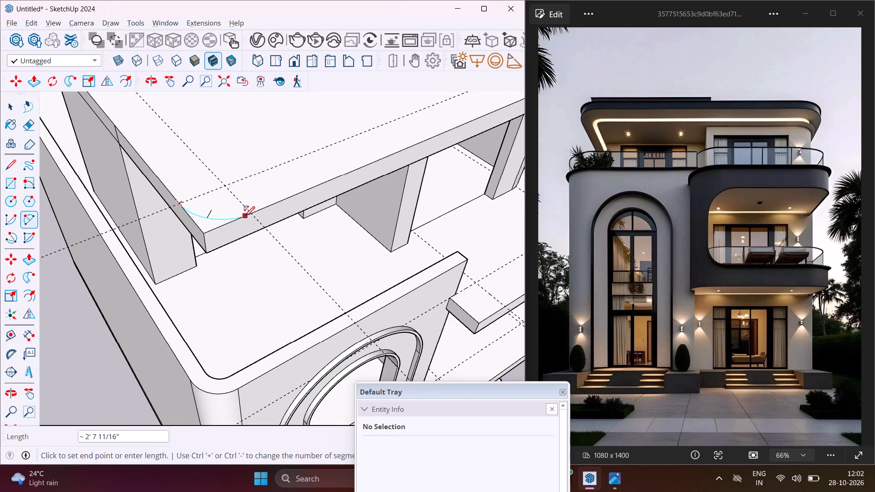
{"action": "left_click", "coordinate": [251, 213]}
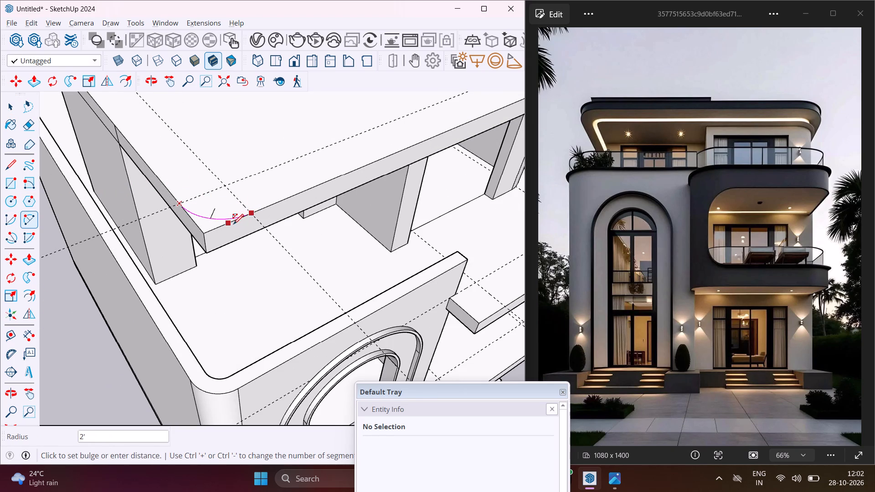
{"action": "left_click", "coordinate": [233, 224]}
Draw a corner arc between the guides at the roof slab's other front corner, above the rounded wall, with a chord of about 2' 10".
{"action": "scroll", "coordinate": [136, 236], "scroll_direction": "down", "scroll_amount": 9}
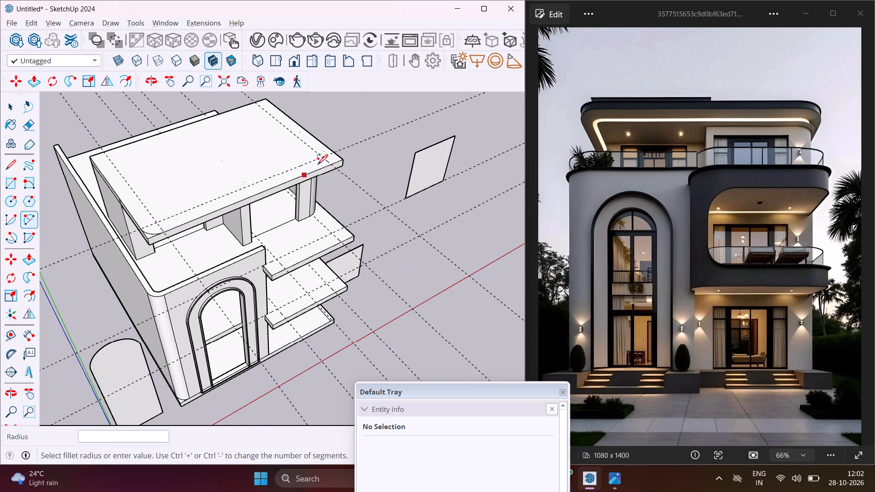
{"action": "scroll", "coordinate": [332, 147], "scroll_direction": "up", "scroll_amount": 12}
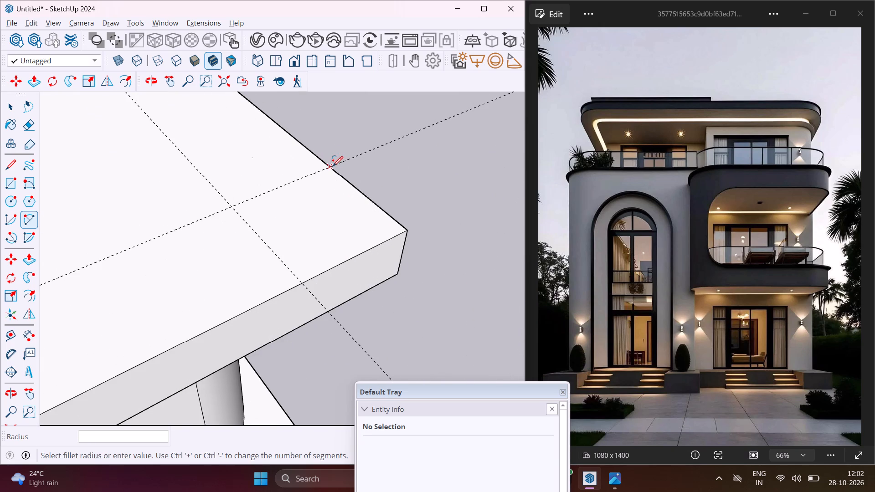
{"action": "left_click", "coordinate": [329, 166]}
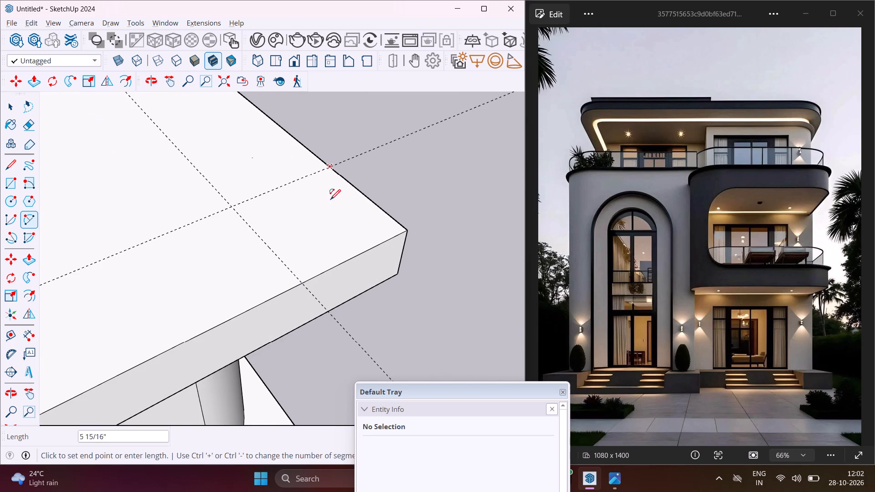
{"action": "left_click", "coordinate": [303, 284]}
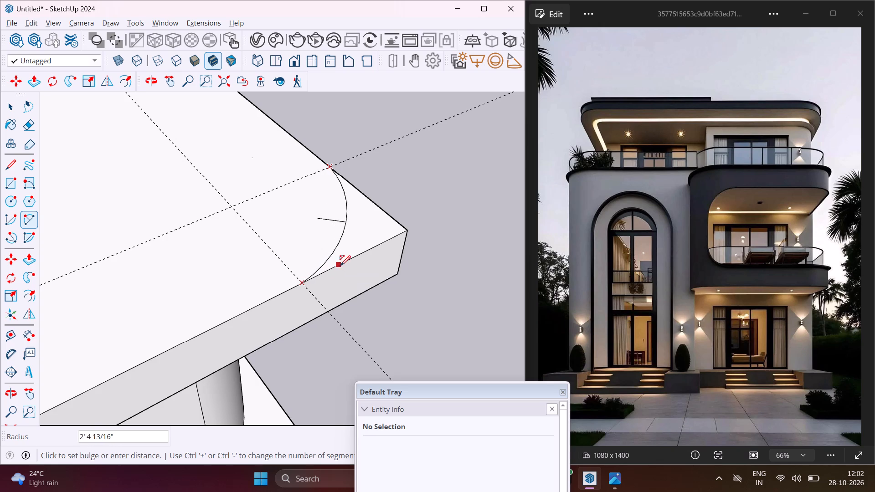
{"action": "left_click", "coordinate": [351, 261]}
Draw a 2' 3" radius arc between the guides at the top-floor balcony slab's front corner beside the arched wall.
{"action": "scroll", "coordinate": [273, 239], "scroll_direction": "down", "scroll_amount": 6}
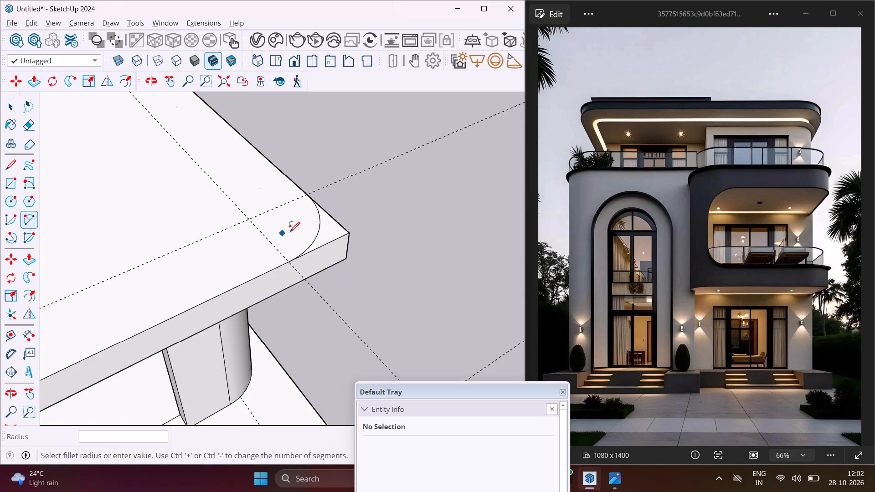
{"action": "scroll", "coordinate": [282, 223], "scroll_direction": "down", "scroll_amount": 14}
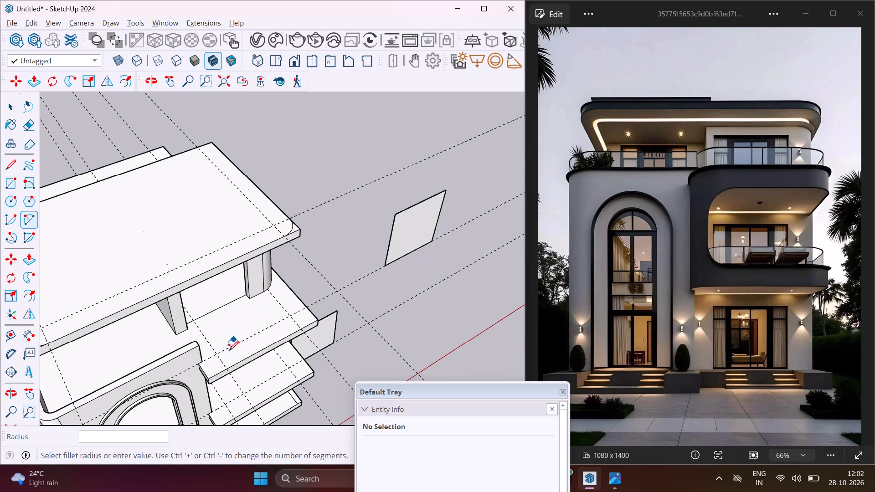
{"action": "scroll", "coordinate": [219, 369], "scroll_direction": "up", "scroll_amount": 10}
{"action": "middle_click_drag", "start_coordinate": [227, 364], "coordinate": [218, 315]}
{"action": "scroll", "coordinate": [159, 315], "scroll_direction": "up", "scroll_amount": 4}
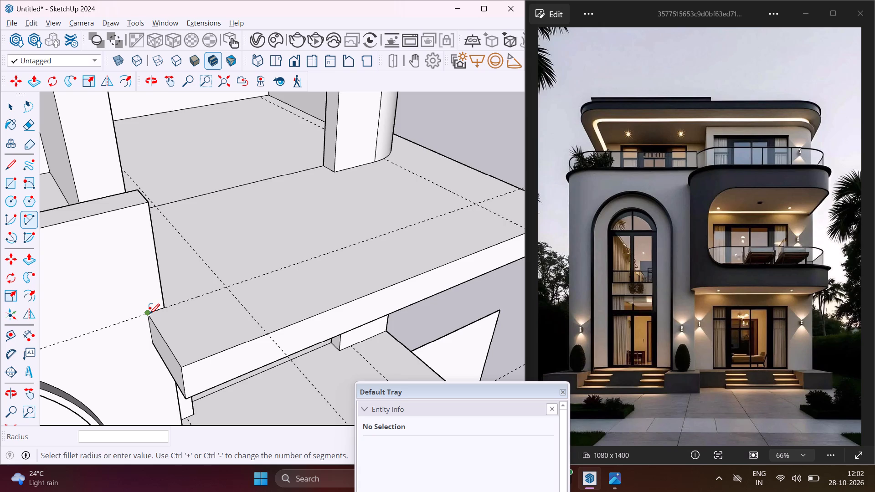
{"action": "left_click", "coordinate": [149, 314]}
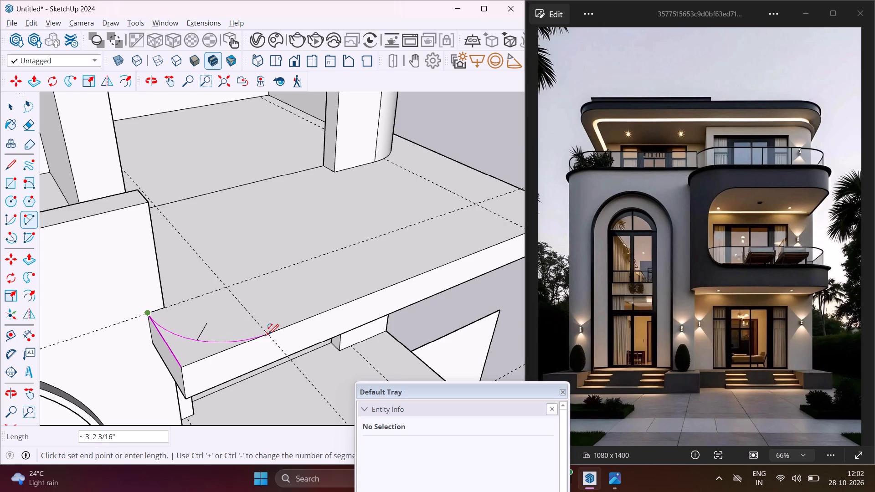
{"action": "left_click", "coordinate": [268, 334]}
{"action": "left_click", "coordinate": [237, 348]}
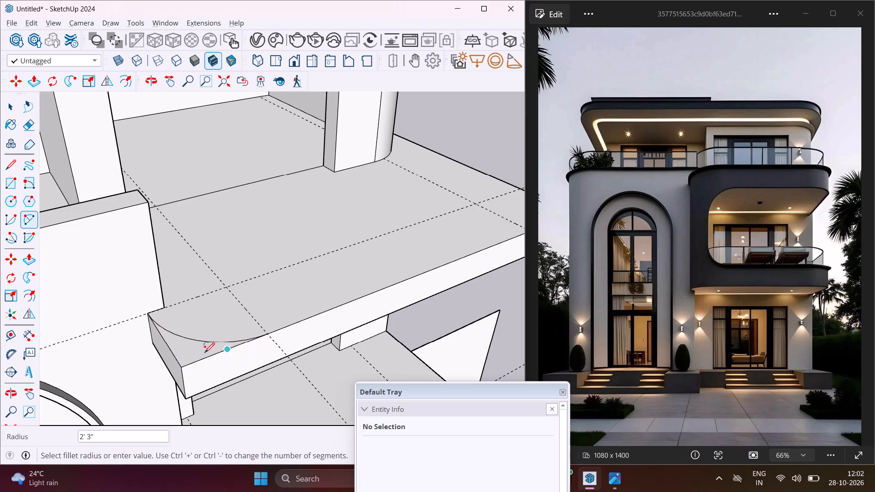
Draw an arc tangent to the edges at the top-floor balcony slab's outer front corner, between the guides, with a chord of about 3' 3".
{"action": "scroll", "coordinate": [116, 356], "scroll_direction": "down", "scroll_amount": 5}
{"action": "scroll", "coordinate": [407, 230], "scroll_direction": "up", "scroll_amount": 7}
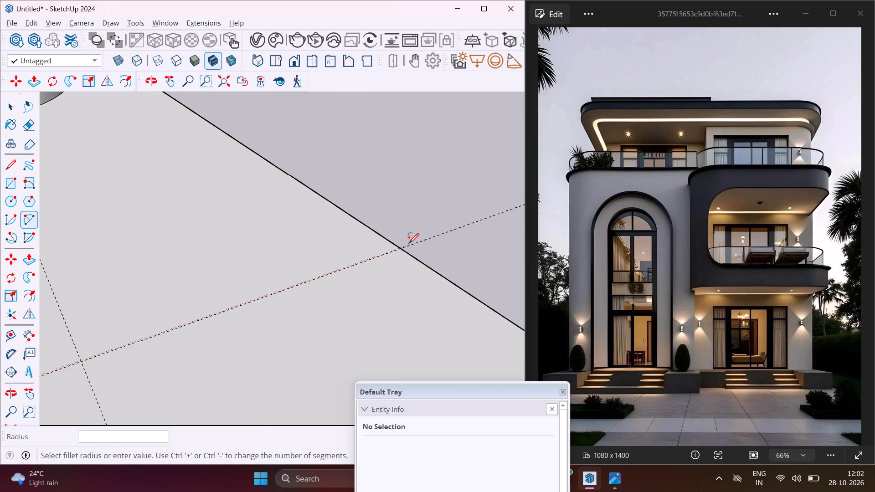
{"action": "left_click", "coordinate": [402, 248]}
{"action": "scroll", "coordinate": [350, 277], "scroll_direction": "down", "scroll_amount": 6}
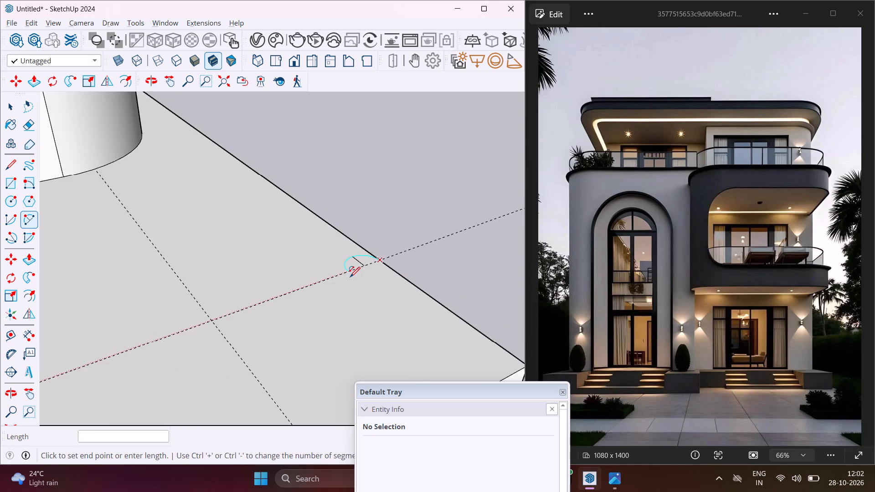
{"action": "scroll", "coordinate": [350, 277], "scroll_direction": "down", "scroll_amount": 8}
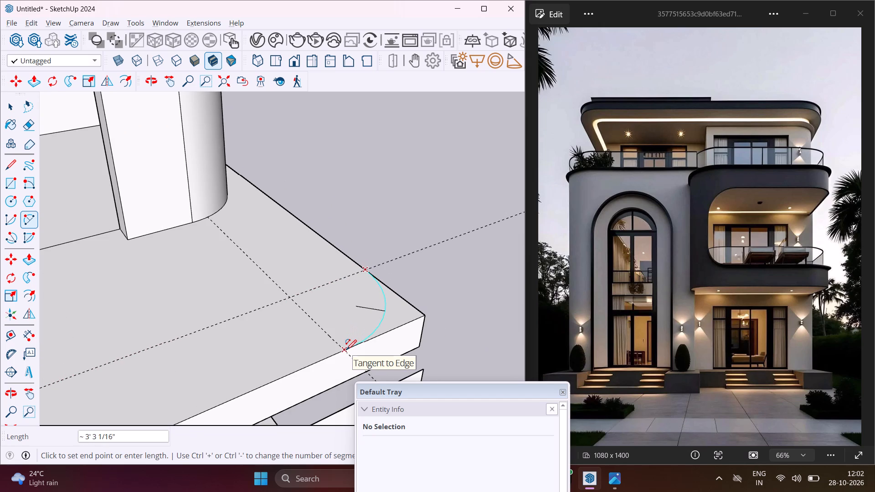
{"action": "left_click", "coordinate": [345, 350]}
{"action": "scroll", "coordinate": [301, 302], "scroll_direction": "down", "scroll_amount": 2}
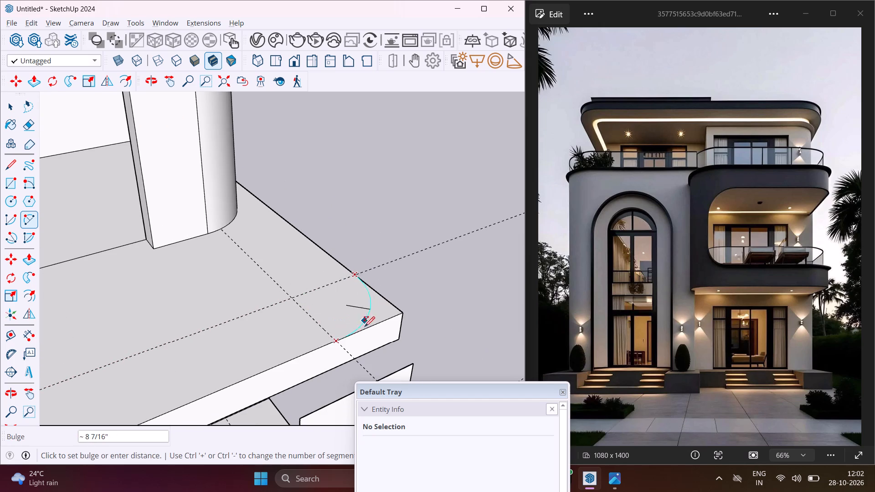
{"action": "scroll", "coordinate": [365, 329], "scroll_direction": "up", "scroll_amount": 3}
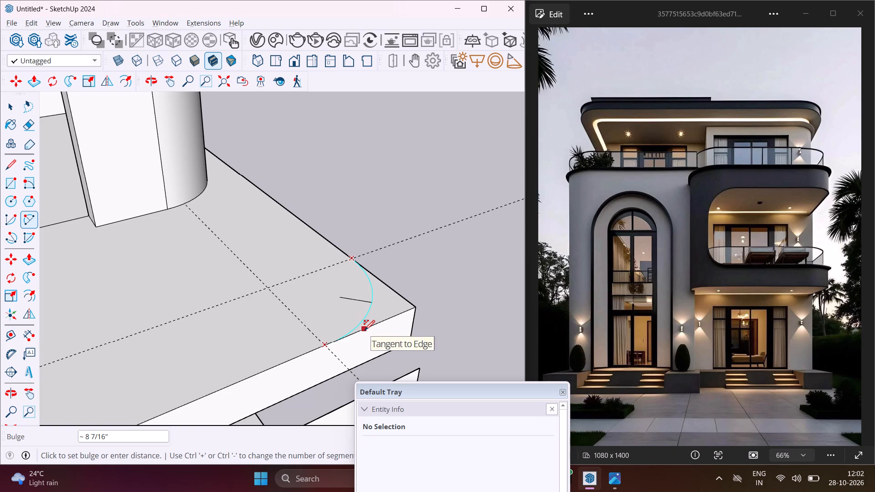
{"action": "scroll", "coordinate": [365, 329], "scroll_direction": "up", "scroll_amount": 3}
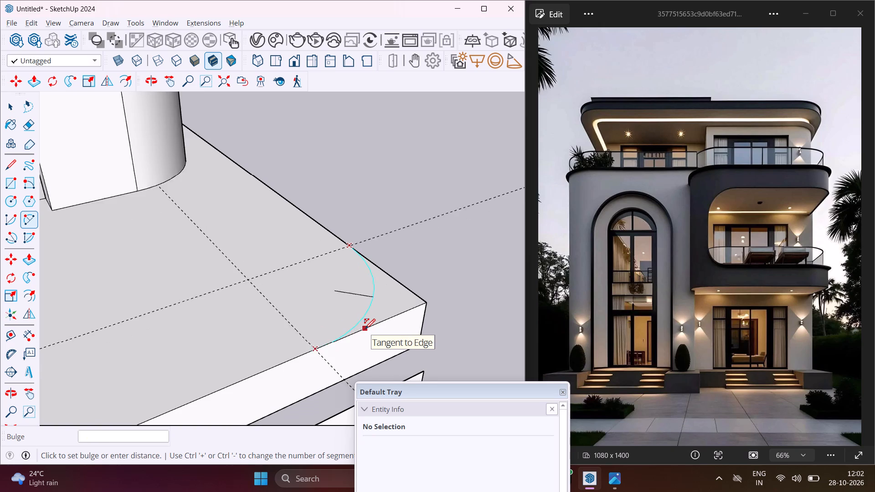
{"action": "left_click", "coordinate": [365, 329]}
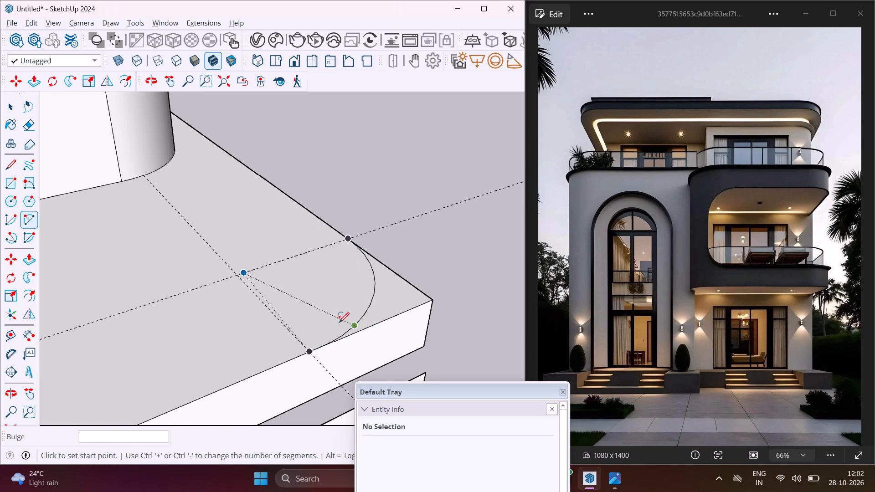
{"action": "scroll", "coordinate": [275, 297], "scroll_direction": "down", "scroll_amount": 6}
{"action": "scroll", "coordinate": [273, 242], "scroll_direction": "down", "scroll_amount": 15}
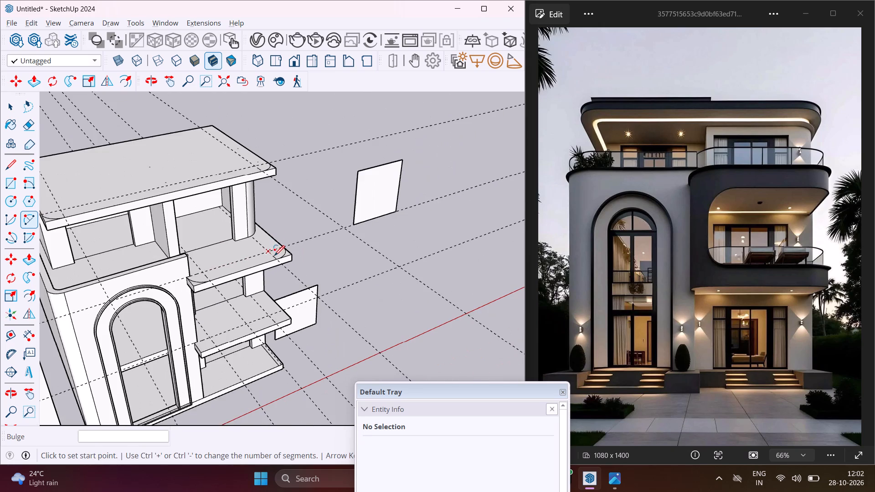
Draw an arc tangent to the edge at the middle-floor balcony slab's front corner beside the arched wall, with a chord of about 3' 3".
{"action": "scroll", "coordinate": [202, 359], "scroll_direction": "up", "scroll_amount": 12}
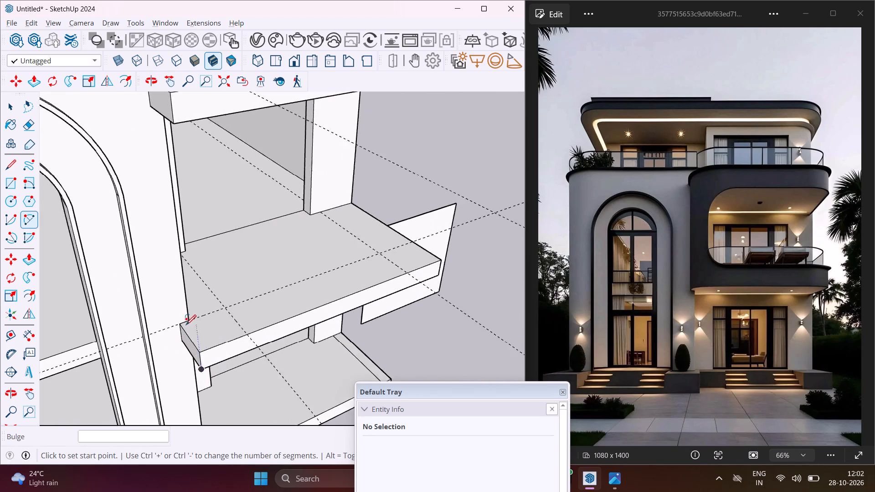
{"action": "scroll", "coordinate": [186, 325], "scroll_direction": "up", "scroll_amount": 7}
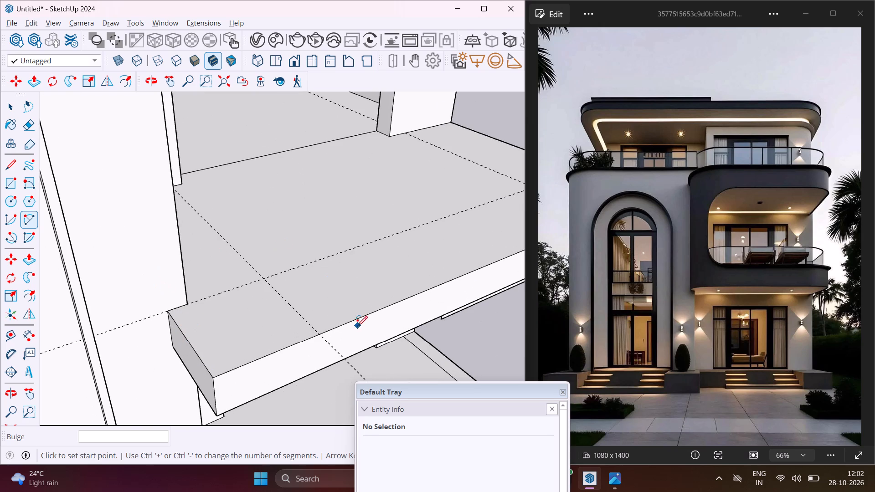
{"action": "scroll", "coordinate": [172, 312], "scroll_direction": "up", "scroll_amount": 3}
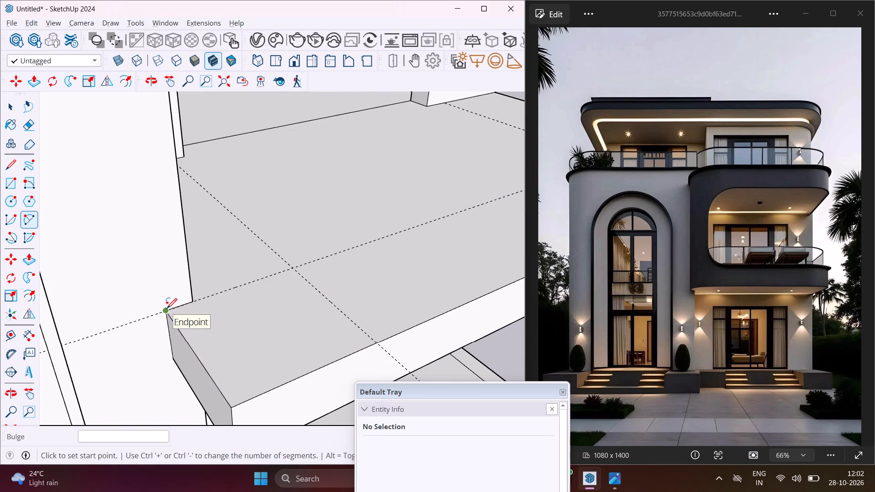
{"action": "left_click", "coordinate": [166, 312]}
{"action": "left_click", "coordinate": [376, 344]}
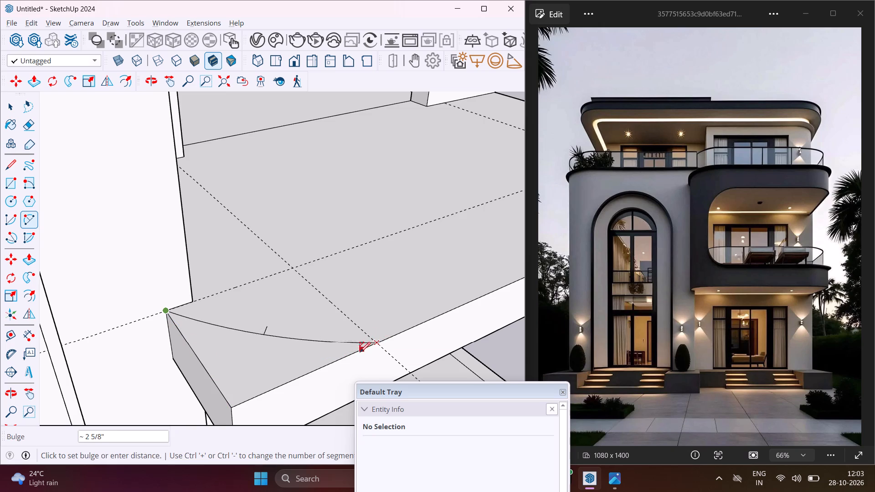
{"action": "left_click", "coordinate": [324, 368]}
Draw an arc tangent to the edges at the middle-floor balcony slab's outer front corner, between the guides, with a chord of about 3' 4".
{"action": "scroll", "coordinate": [147, 351], "scroll_direction": "down", "scroll_amount": 10}
{"action": "scroll", "coordinate": [110, 347], "scroll_direction": "down", "scroll_amount": 3}
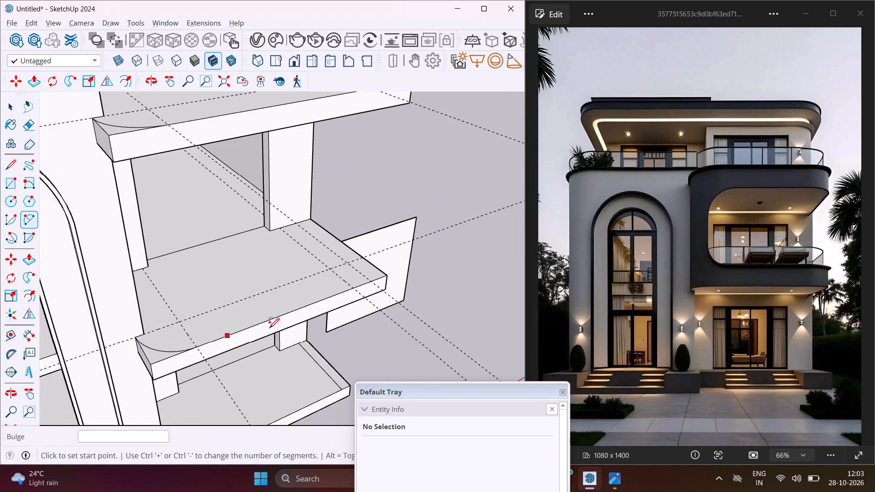
{"action": "scroll", "coordinate": [365, 272], "scroll_direction": "up", "scroll_amount": 4}
{"action": "middle_click_drag", "start_coordinate": [366, 270], "coordinate": [251, 294]}
{"action": "scroll", "coordinate": [233, 313], "scroll_direction": "up", "scroll_amount": 8}
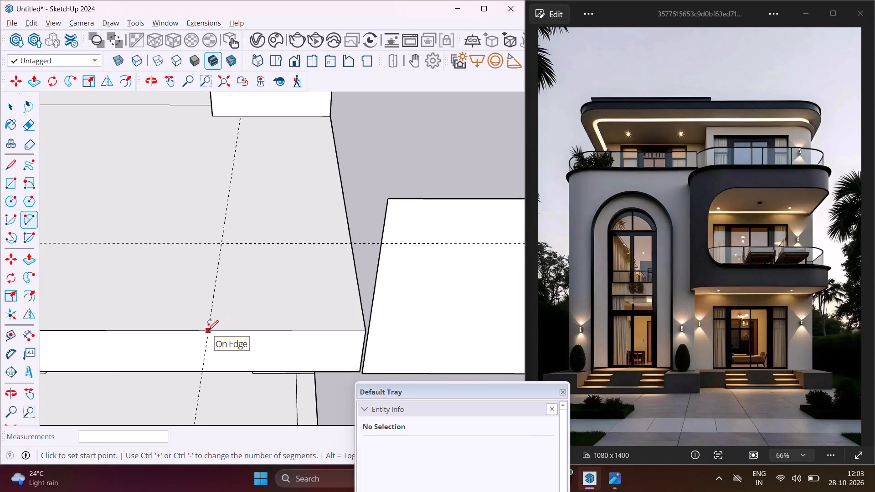
{"action": "scroll", "coordinate": [208, 330], "scroll_direction": "up", "scroll_amount": 3}
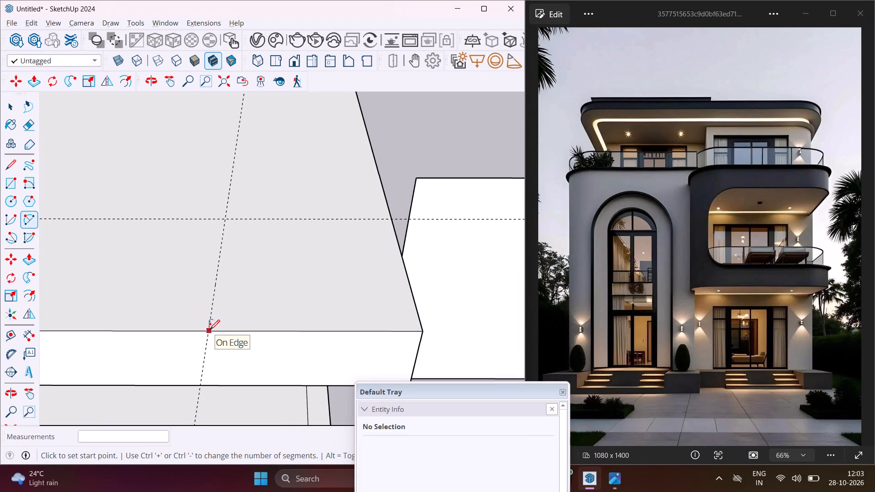
{"action": "left_click", "coordinate": [210, 330]}
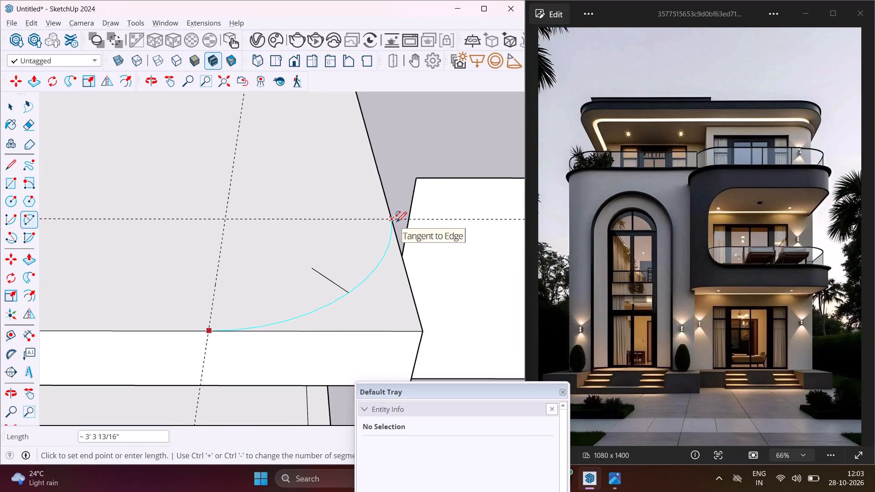
{"action": "left_click", "coordinate": [390, 220]}
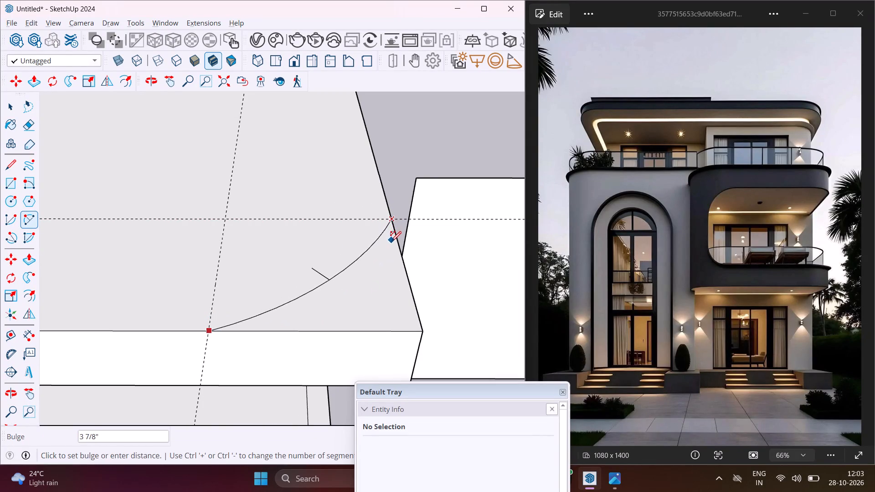
{"action": "left_click", "coordinate": [401, 258]}
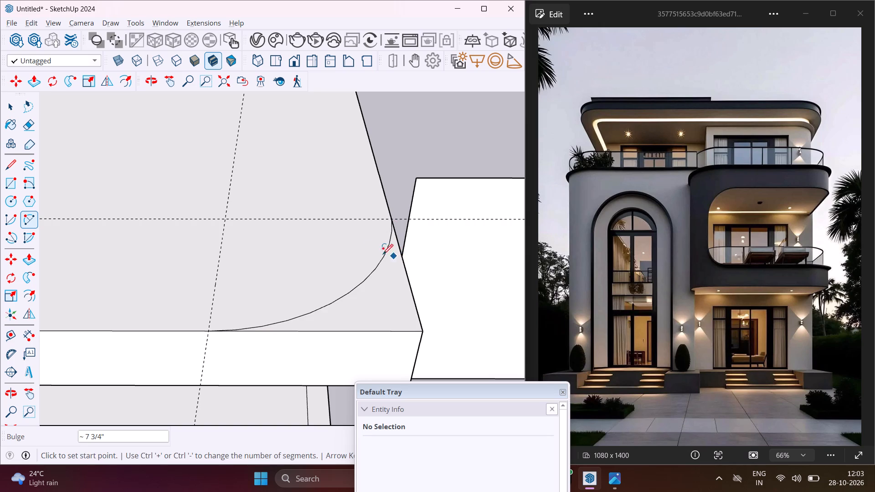
{"action": "scroll", "coordinate": [301, 245], "scroll_direction": "down", "scroll_amount": 11}
{"action": "scroll", "coordinate": [260, 229], "scroll_direction": "down", "scroll_amount": 5}
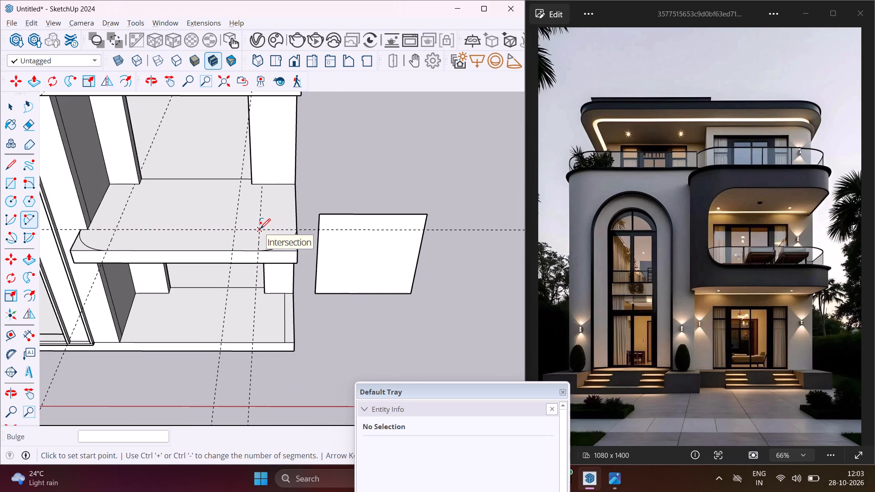
{"action": "key", "text": "Escape"}
{"action": "key", "text": "space"}
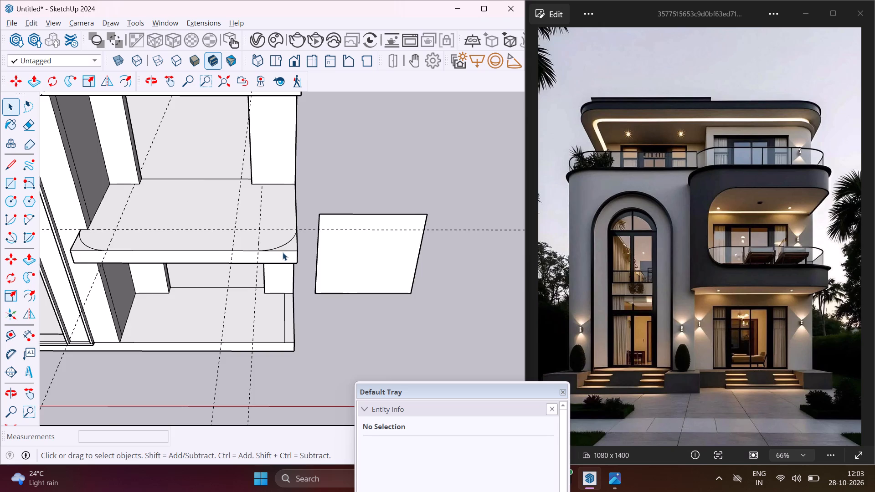
Draw an inner arc on the middle-floor balcony slab from the arched wall's corner to the guide, chord about 2' 7", bulge about 5 5/8".
{"action": "scroll", "coordinate": [283, 252], "scroll_direction": "up", "scroll_amount": 3}
{"action": "middle_click_drag", "start_coordinate": [290, 242], "coordinate": [416, 236]}
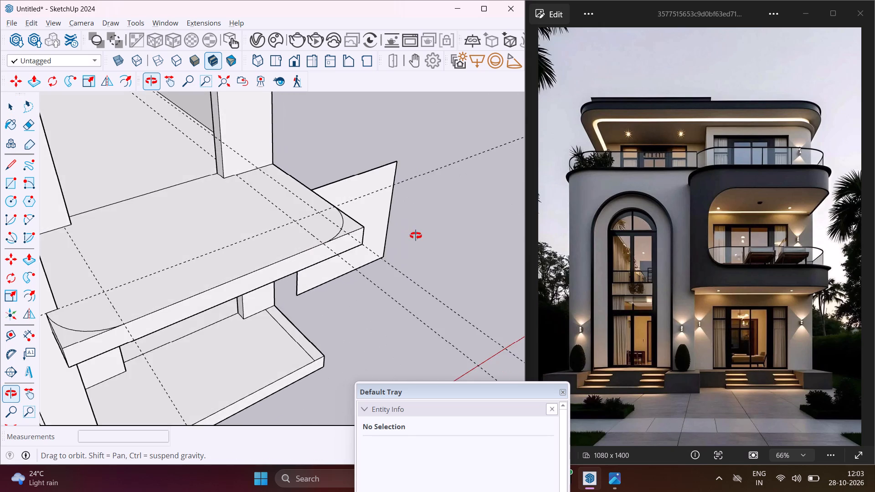
{"action": "middle_click_drag", "start_coordinate": [416, 236], "coordinate": [465, 221]}
{"action": "scroll", "coordinate": [374, 214], "scroll_direction": "down", "scroll_amount": 5}
{"action": "middle_click_drag", "start_coordinate": [274, 256], "coordinate": [202, 303]}
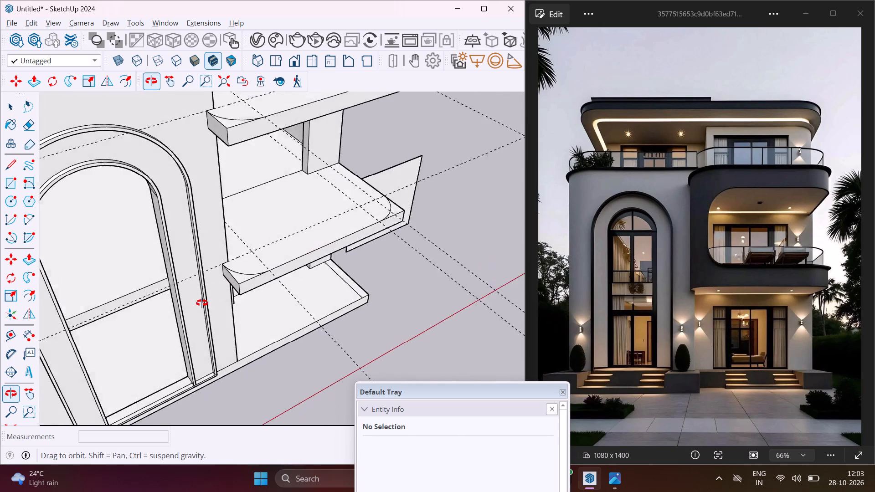
{"action": "middle_click_drag", "start_coordinate": [202, 303], "coordinate": [167, 320]}
{"action": "scroll", "coordinate": [259, 246], "scroll_direction": "up", "scroll_amount": 5}
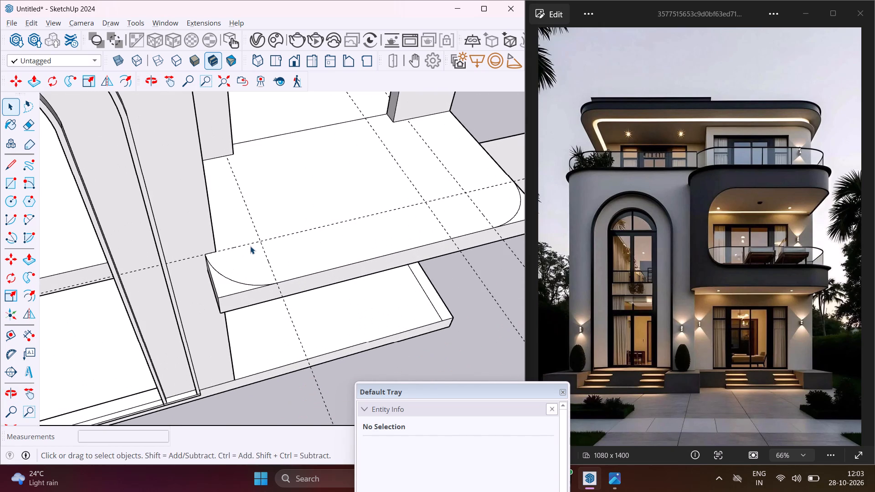
{"action": "scroll", "coordinate": [250, 246], "scroll_direction": "up", "scroll_amount": 5}
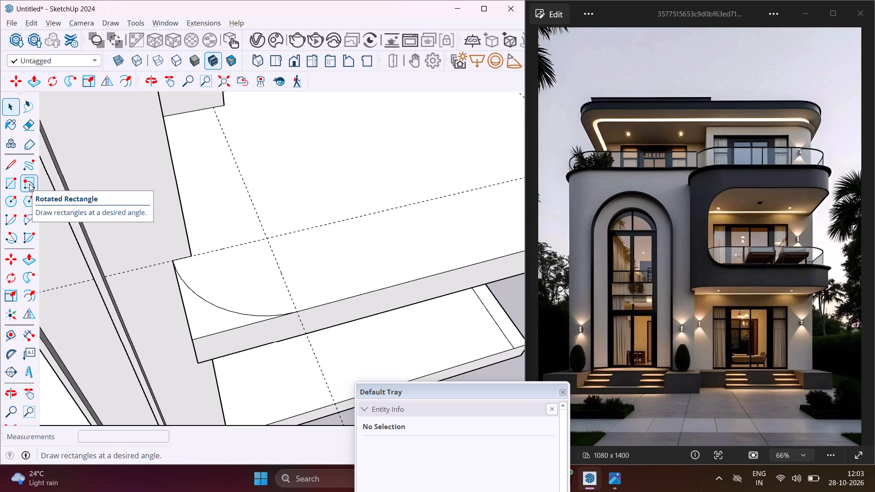
{"action": "left_click", "coordinate": [26, 216]}
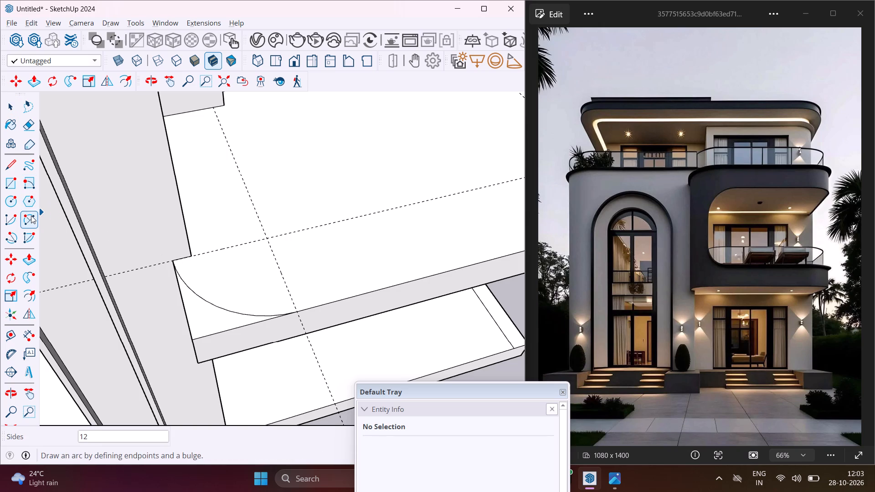
{"action": "left_click", "coordinate": [31, 215]}
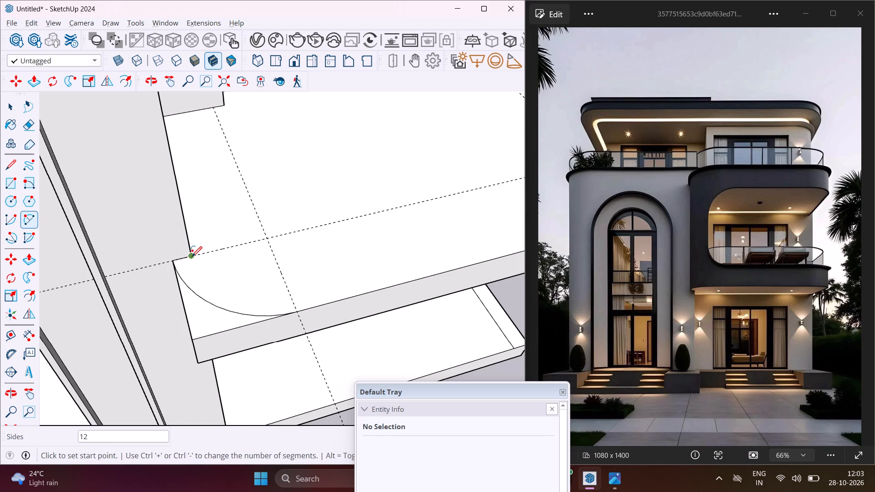
{"action": "left_click", "coordinate": [192, 256]}
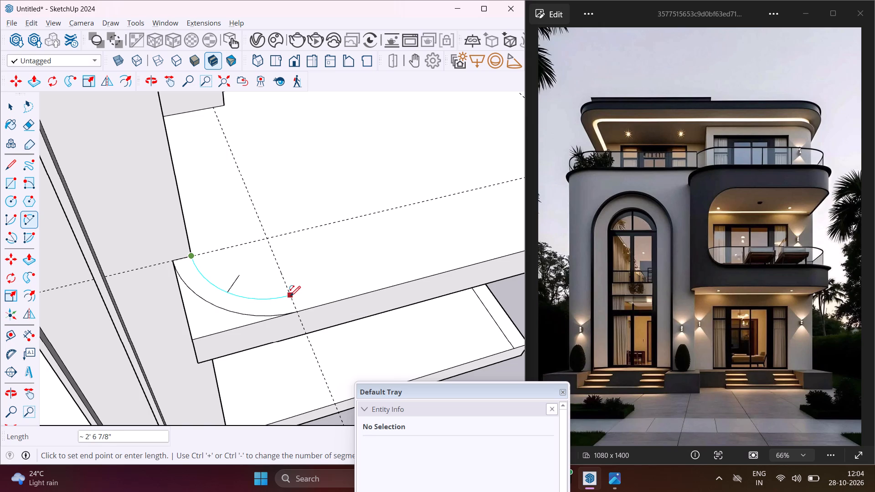
{"action": "left_click", "coordinate": [290, 296]}
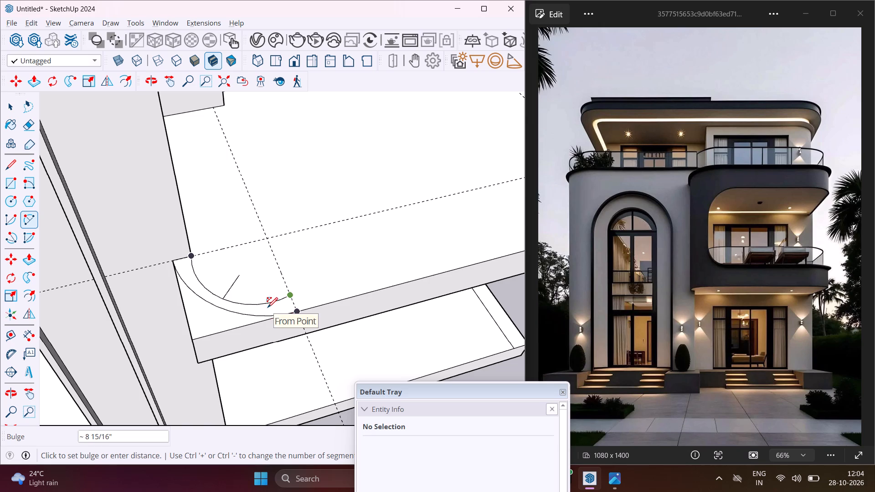
{"action": "scroll", "coordinate": [265, 305], "scroll_direction": "up", "scroll_amount": 6}
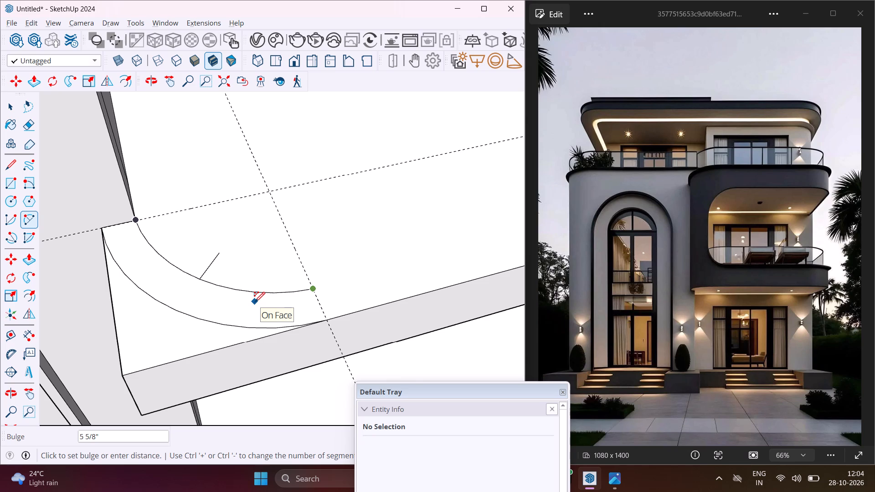
{"action": "left_click", "coordinate": [255, 302]}
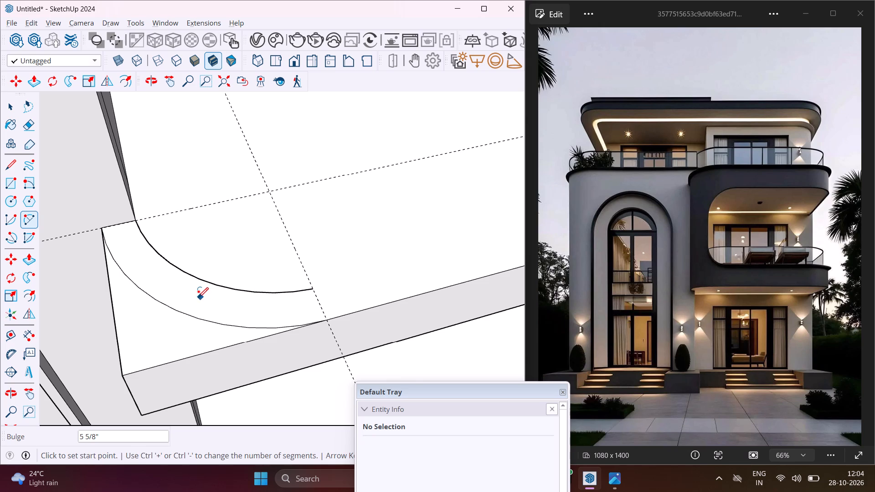
{"action": "scroll", "coordinate": [193, 297], "scroll_direction": "down", "scroll_amount": 15}
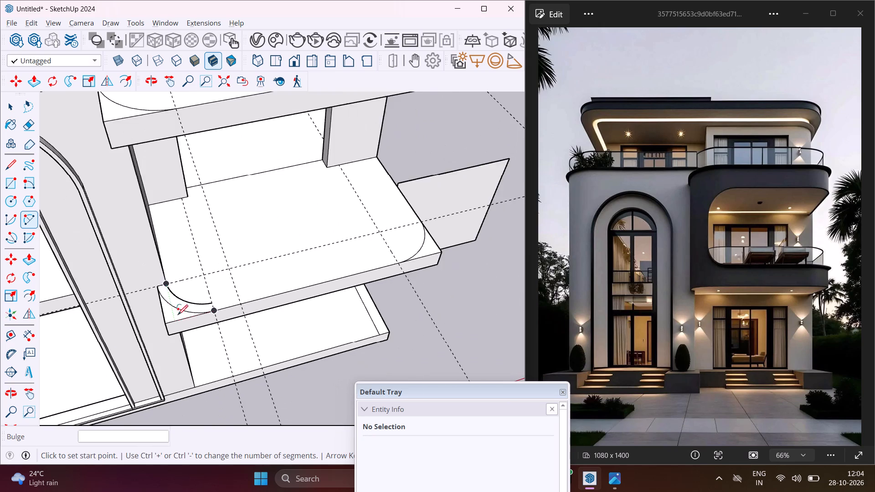
{"action": "scroll", "coordinate": [175, 313], "scroll_direction": "down", "scroll_amount": 4}
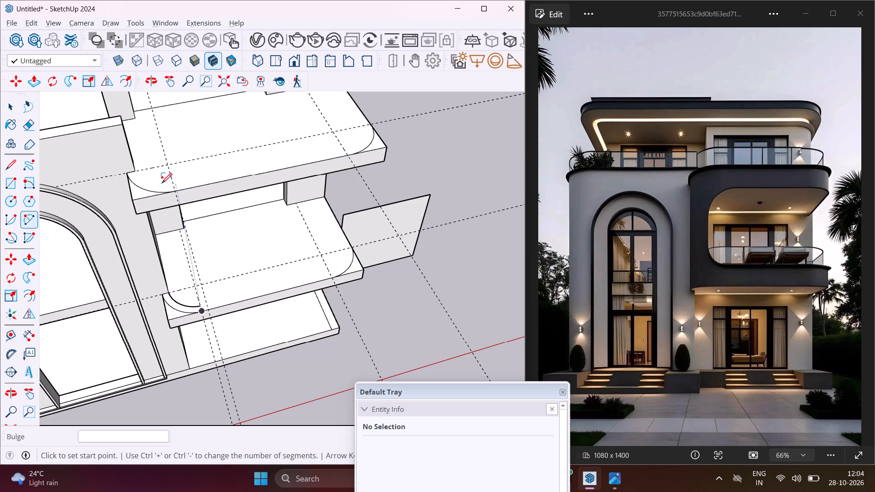
{"action": "key", "text": "Escape"}
{"action": "key", "text": "space"}
Push the corner face outside the arc down 1' through the top-floor balcony slab, beside the arched wall.
{"action": "scroll", "coordinate": [150, 171], "scroll_direction": "up", "scroll_amount": 3}
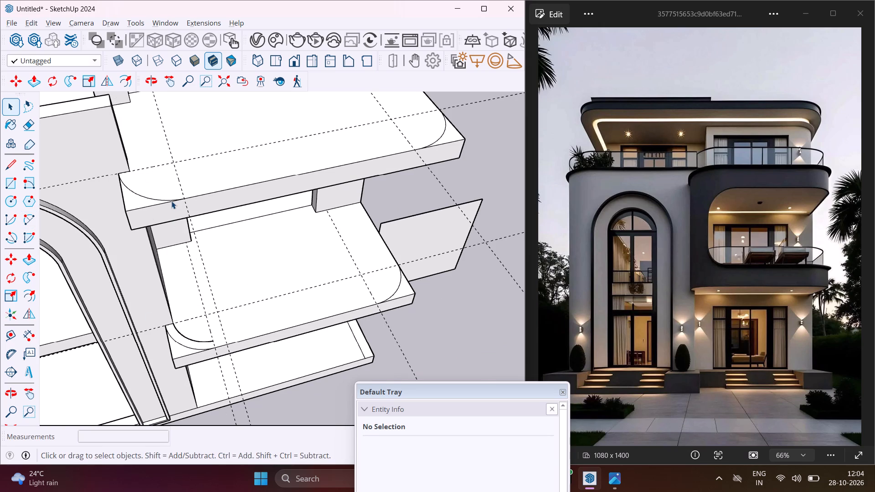
{"action": "scroll", "coordinate": [132, 209], "scroll_direction": "up", "scroll_amount": 3}
{"action": "left_click", "coordinate": [128, 205]}
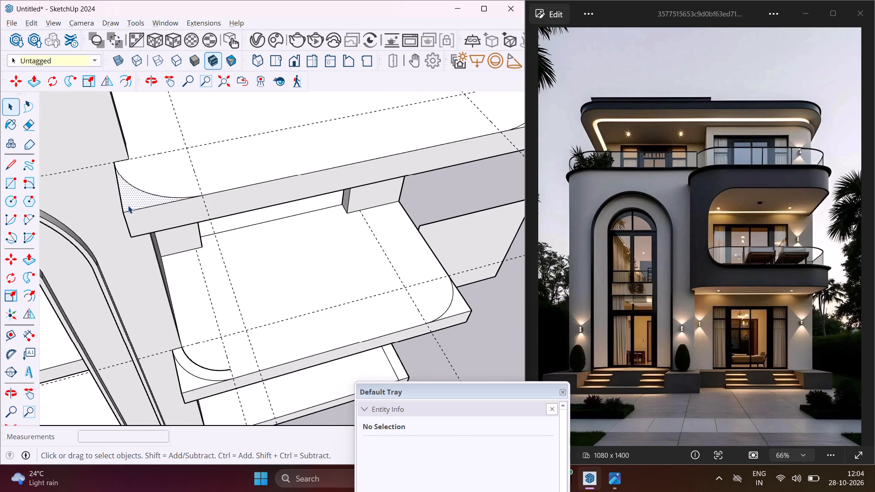
{"action": "key", "text": "p"}
{"action": "left_click", "coordinate": [128, 205]}
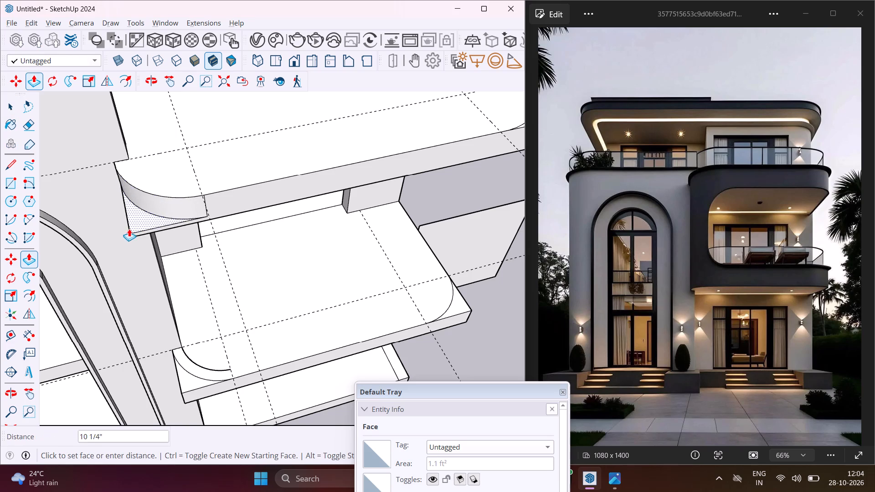
{"action": "left_click", "coordinate": [131, 236]}
Push the corner face outside the outer arc down 1' through the middle-floor balcony slab, beside the arched wall.
{"action": "middle_click_drag", "start_coordinate": [181, 375], "coordinate": [175, 291]}
{"action": "scroll", "coordinate": [161, 384], "scroll_direction": "up", "scroll_amount": 3}
{"action": "middle_click_drag", "start_coordinate": [177, 377], "coordinate": [104, 440]}
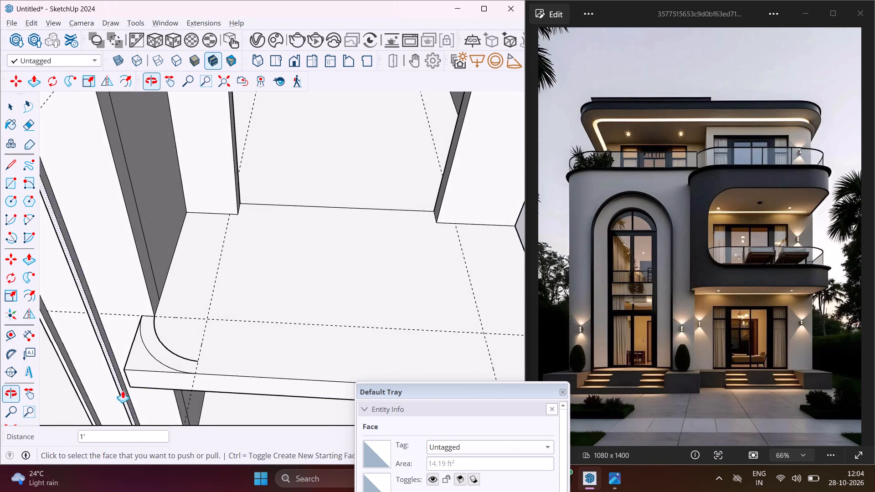
{"action": "scroll", "coordinate": [129, 373], "scroll_direction": "up", "scroll_amount": 3}
{"action": "left_click", "coordinate": [133, 369]}
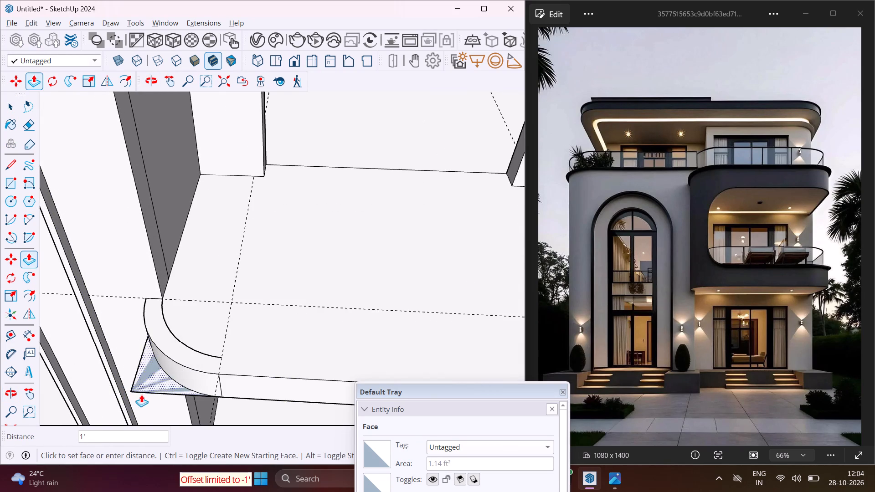
{"action": "left_click", "coordinate": [141, 395]}
Push the face outside the arc down 1' at the top-floor balcony slab's outer front corner.
{"action": "scroll", "coordinate": [82, 333], "scroll_direction": "down", "scroll_amount": 10}
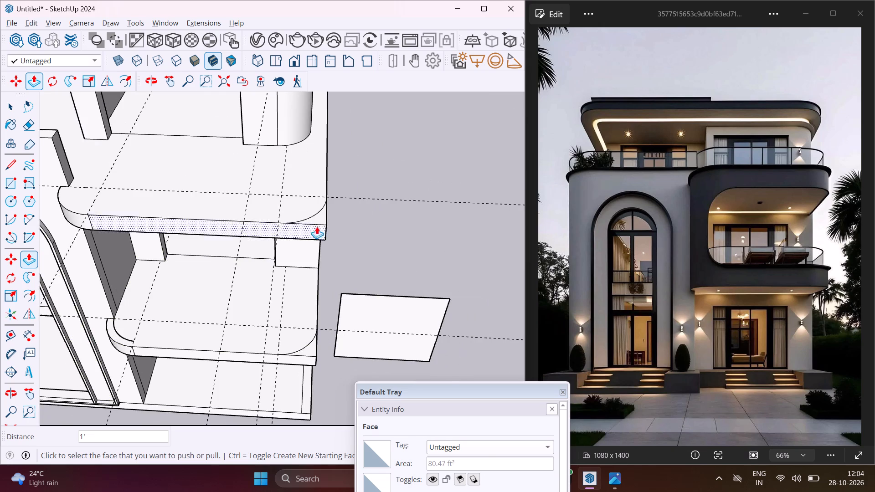
{"action": "scroll", "coordinate": [314, 218], "scroll_direction": "up", "scroll_amount": 3}
{"action": "left_click", "coordinate": [314, 217]}
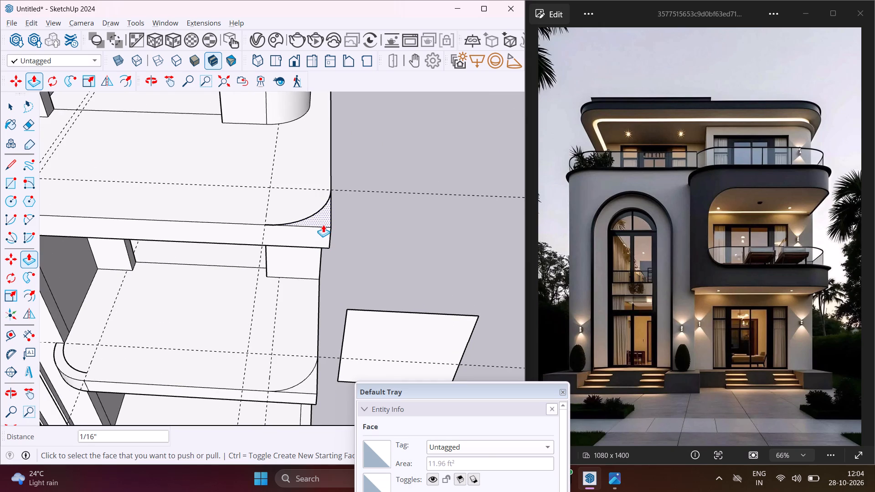
{"action": "key", "text": "ctrl+z"}
{"action": "left_click", "coordinate": [322, 218]}
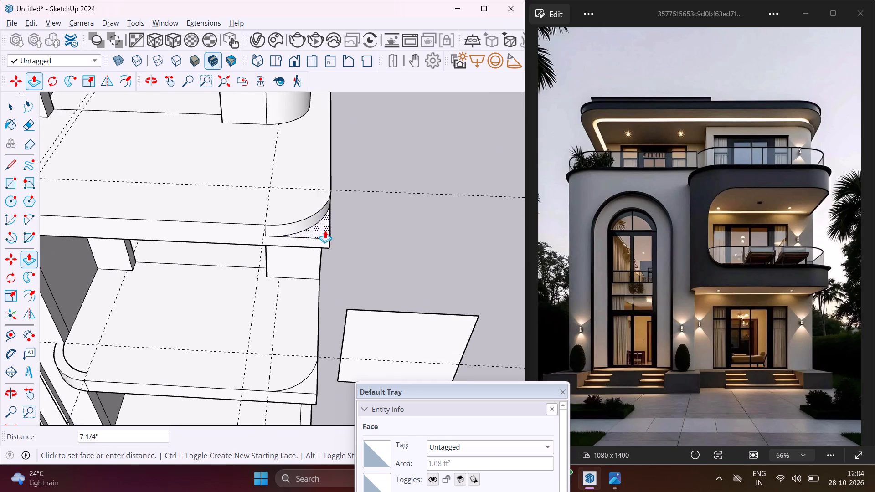
{"action": "left_click", "coordinate": [327, 243]}
Push the face outside the arc down 1' at the middle-floor balcony slab's outer front corner.
{"action": "scroll", "coordinate": [297, 226], "scroll_direction": "down", "scroll_amount": 6}
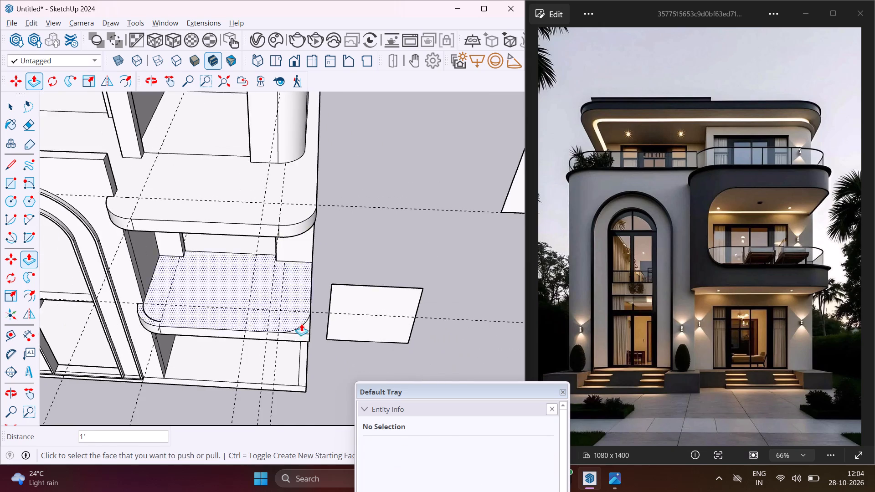
{"action": "scroll", "coordinate": [304, 333], "scroll_direction": "up", "scroll_amount": 9}
{"action": "left_click", "coordinate": [304, 332]}
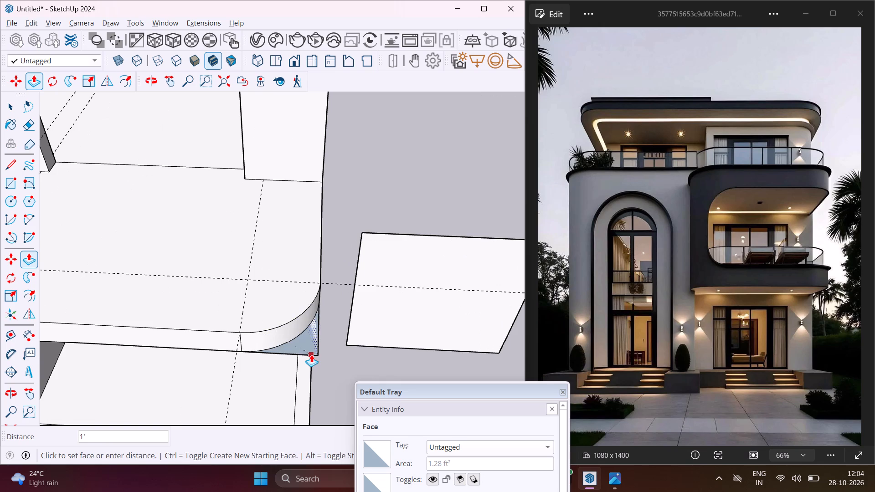
{"action": "left_click", "coordinate": [311, 354]}
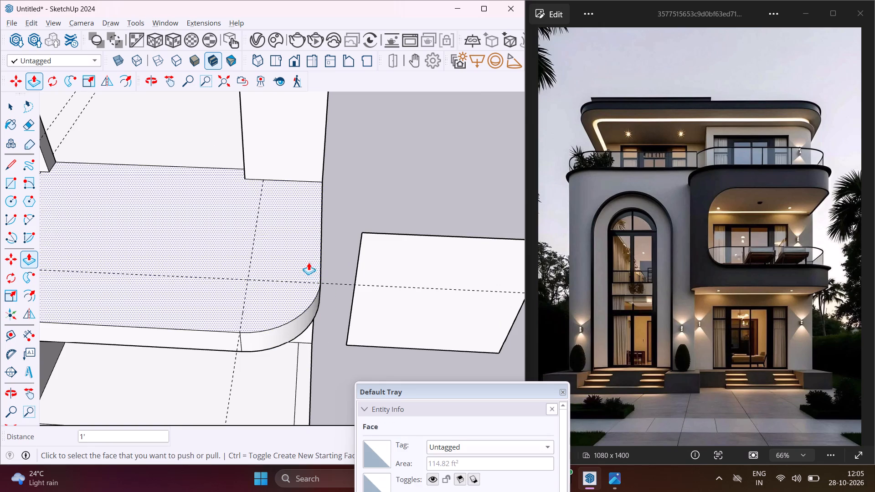
{"action": "scroll", "coordinate": [252, 268], "scroll_direction": "down", "scroll_amount": 6}
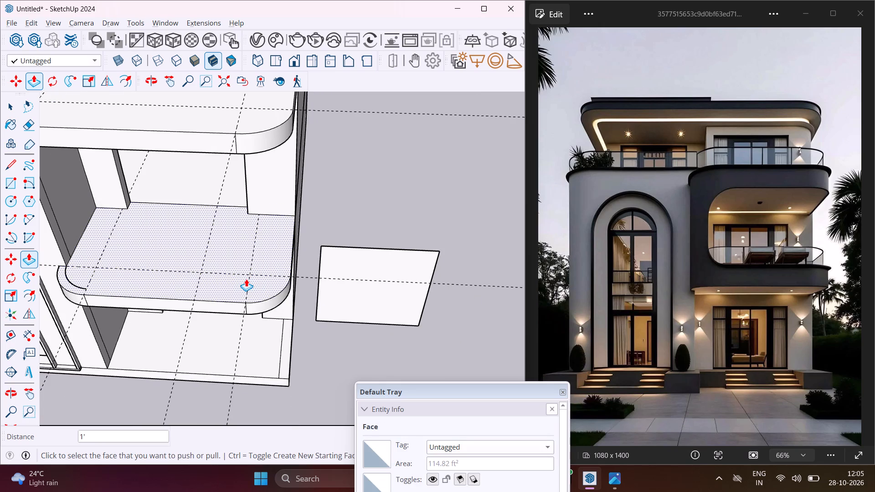
{"action": "key", "text": "Escape"}
{"action": "key", "text": "space"}
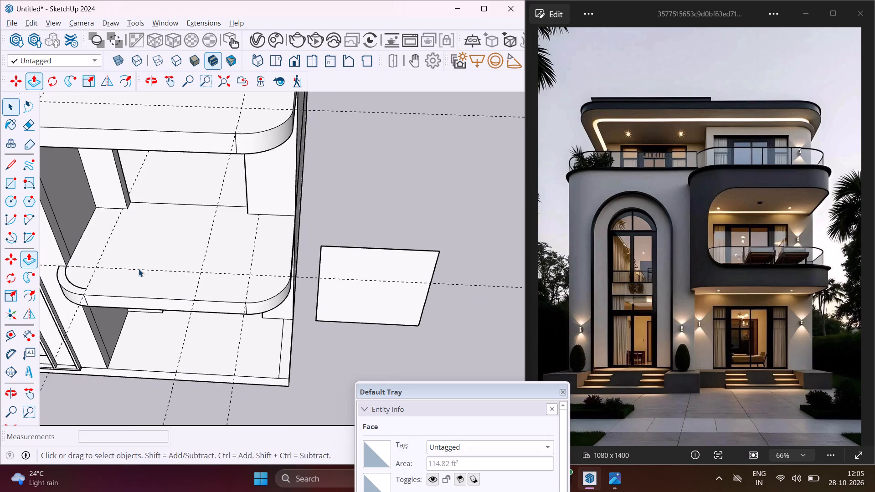
Draw a line about 5 9/16" long along the guide, joining the inner arc's end to the middle-floor slab's front edge.
{"action": "scroll", "coordinate": [66, 264], "scroll_direction": "up", "scroll_amount": 2}
{"action": "middle_click_drag", "start_coordinate": [66, 264], "coordinate": [228, 262]}
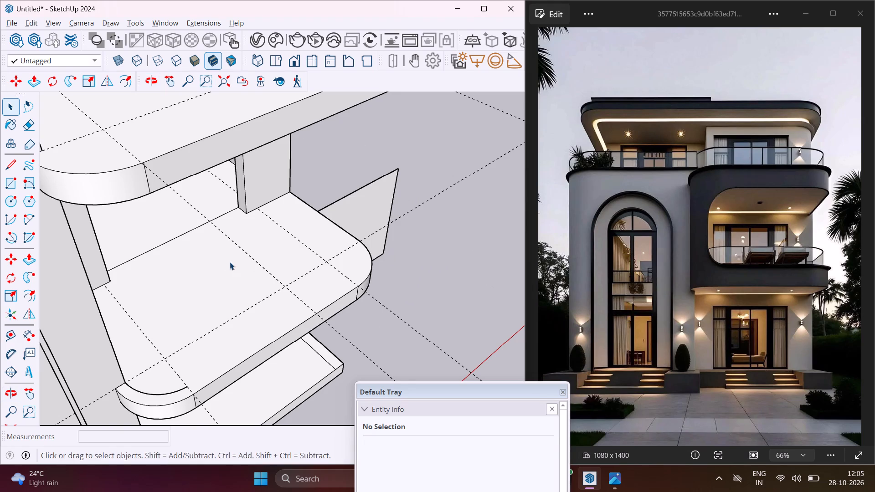
{"action": "left_click", "coordinate": [14, 158]}
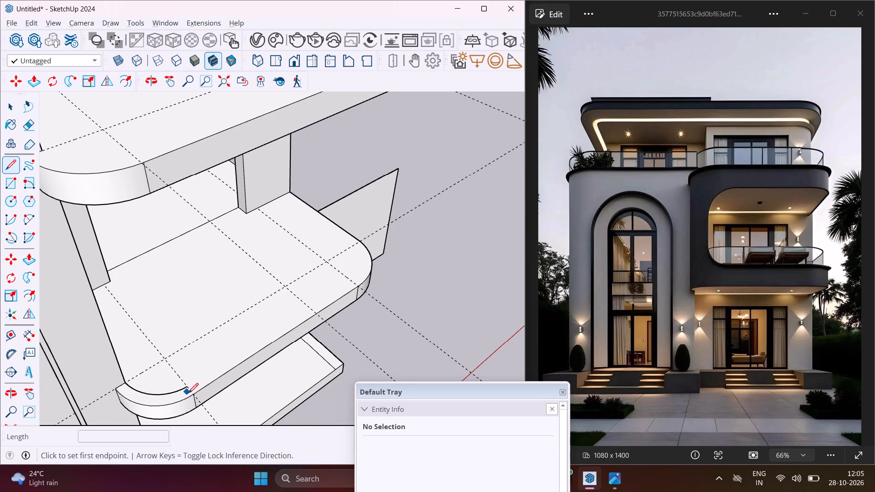
{"action": "scroll", "coordinate": [189, 393], "scroll_direction": "up", "scroll_amount": 7}
{"action": "left_click", "coordinate": [185, 380]}
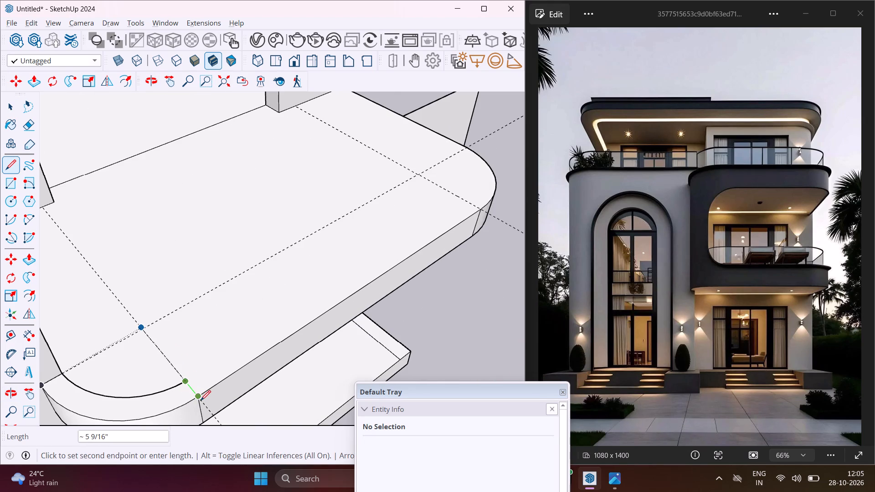
{"action": "left_click", "coordinate": [200, 396]}
{"action": "key", "text": "Escape"}
{"action": "key", "text": "space"}
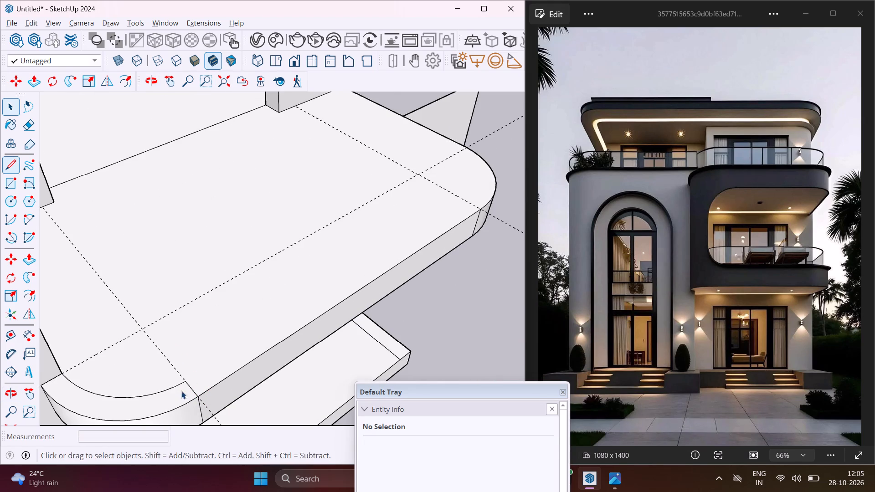
Pull the curved strip between the two arcs up 10' from the middle-floor balcony slab to the top-floor slab's underside.
{"action": "left_click", "coordinate": [175, 395]}
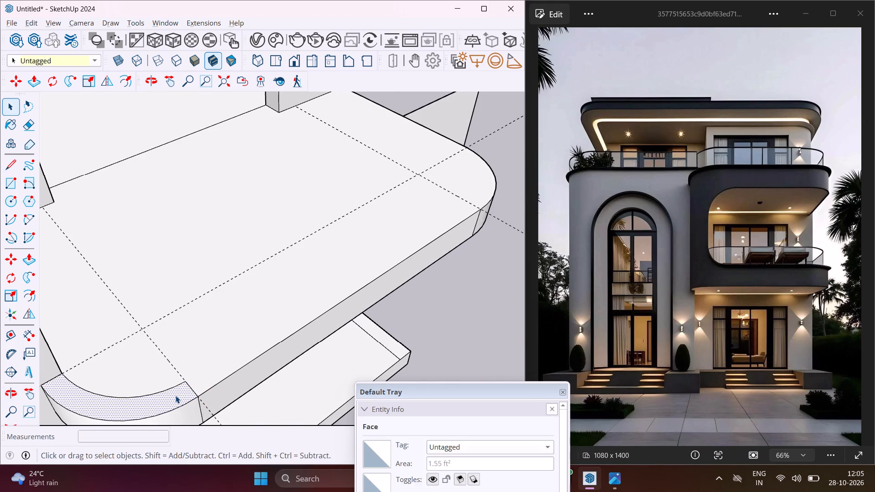
{"action": "key", "text": "p"}
{"action": "left_click", "coordinate": [176, 393]}
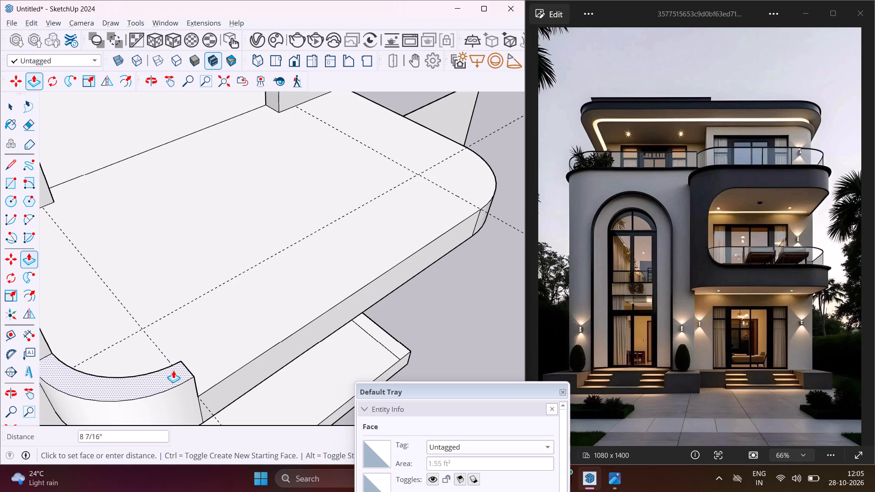
{"action": "scroll", "coordinate": [166, 354], "scroll_direction": "down", "scroll_amount": 14}
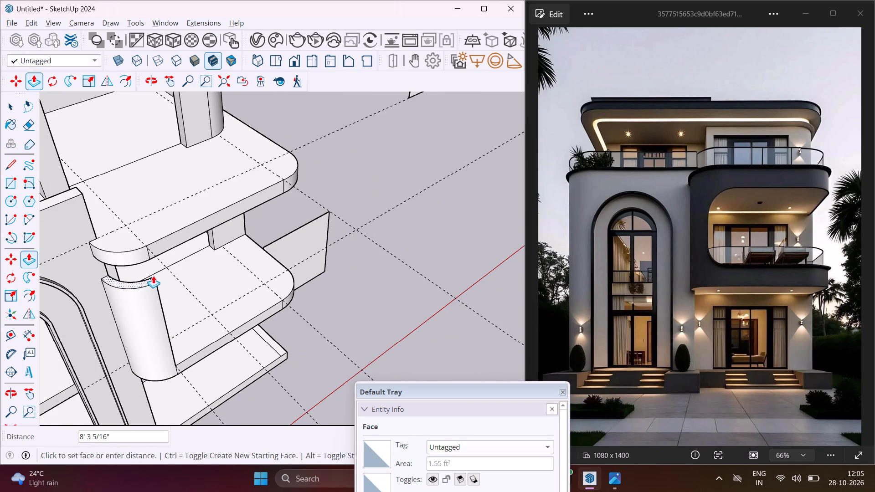
{"action": "left_click", "coordinate": [151, 254]}
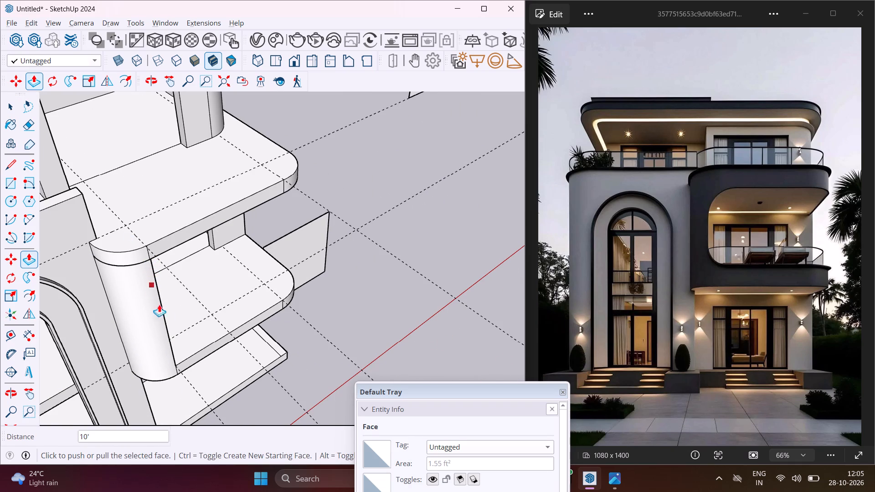
{"action": "key", "text": "Escape"}
{"action": "key", "text": "space"}
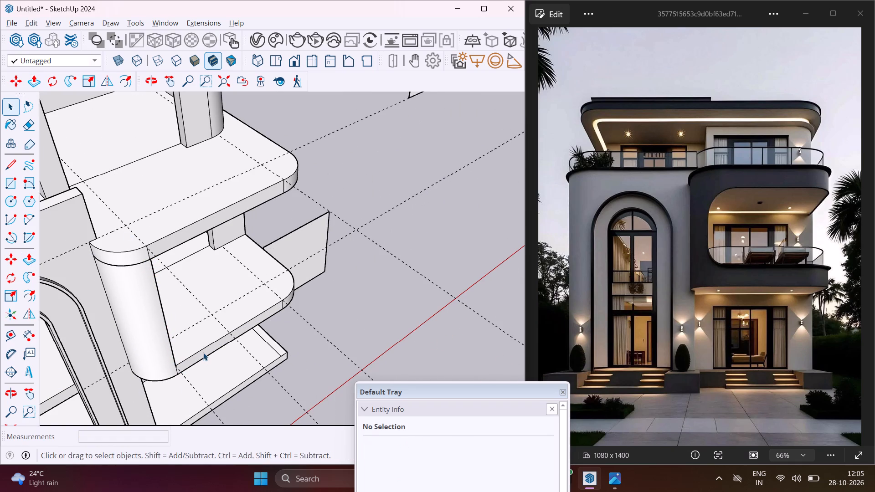
Examine the curved wall and the middle-floor balcony opening from several angles.
{"action": "middle_click_drag", "start_coordinate": [203, 353], "coordinate": [41, 273]}
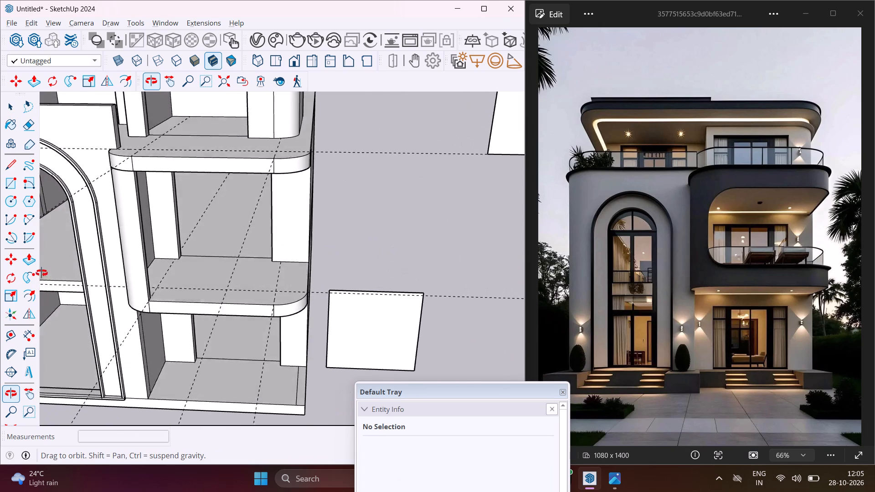
{"action": "middle_click_drag", "start_coordinate": [41, 273], "coordinate": [68, 235]}
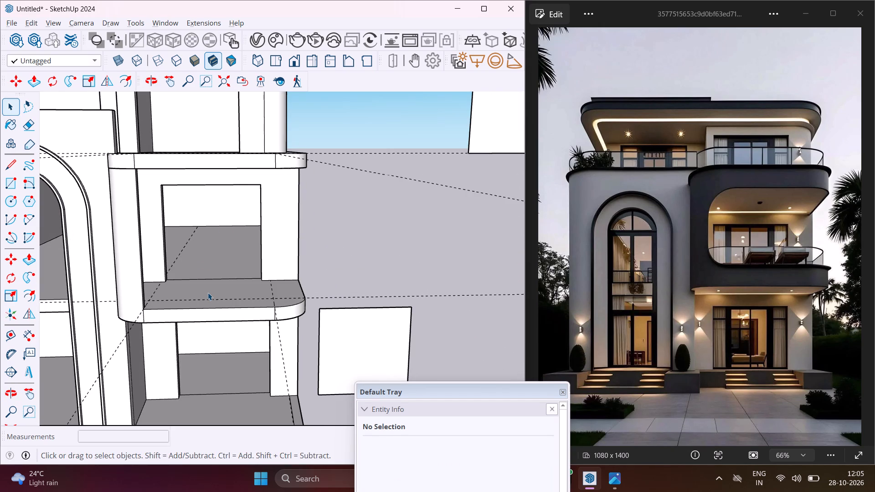
{"action": "middle_click_drag", "start_coordinate": [208, 292], "coordinate": [88, 365]}
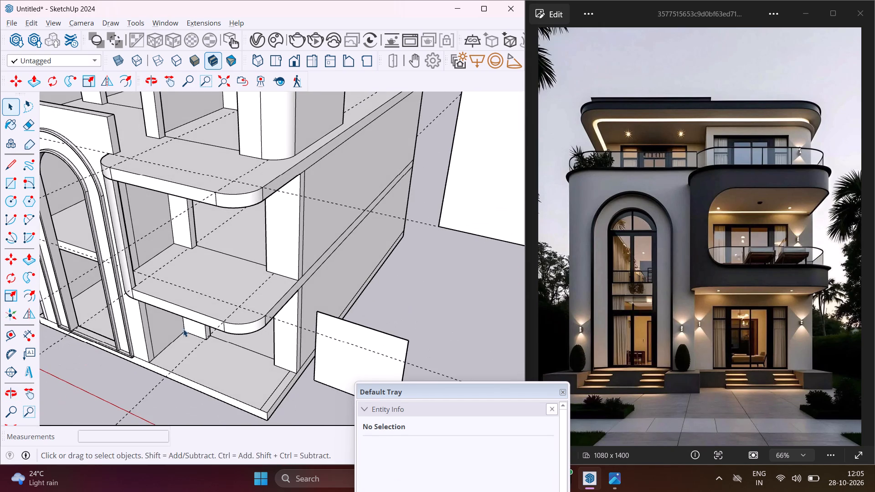
{"action": "scroll", "coordinate": [211, 309], "scroll_direction": "up", "scroll_amount": 3}
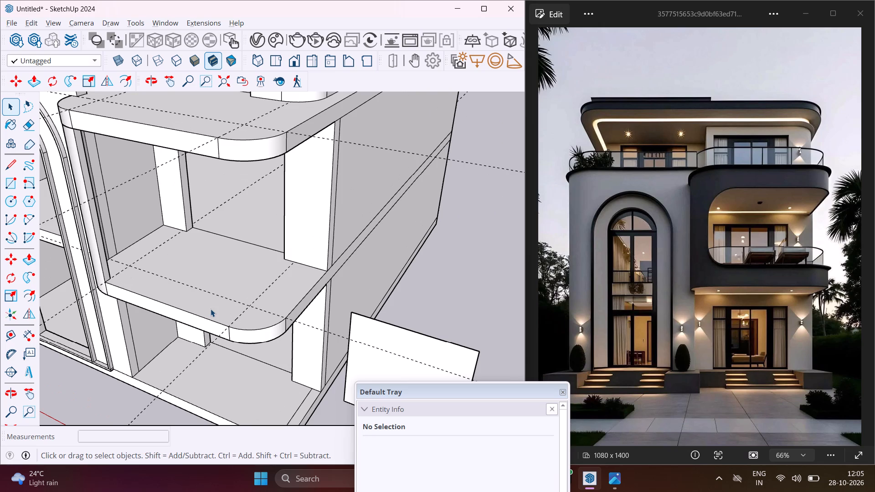
{"action": "middle_click_drag", "start_coordinate": [211, 309], "coordinate": [365, 199]}
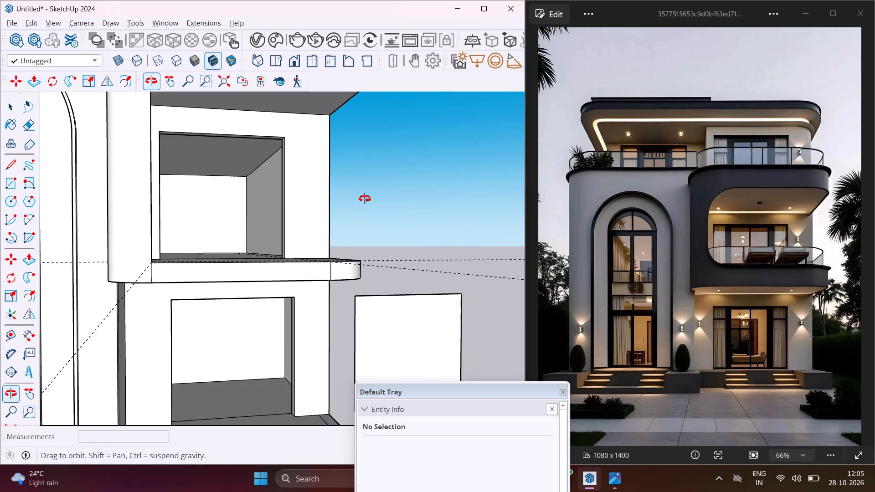
{"action": "middle_click_drag", "start_coordinate": [365, 199], "coordinate": [415, 308]}
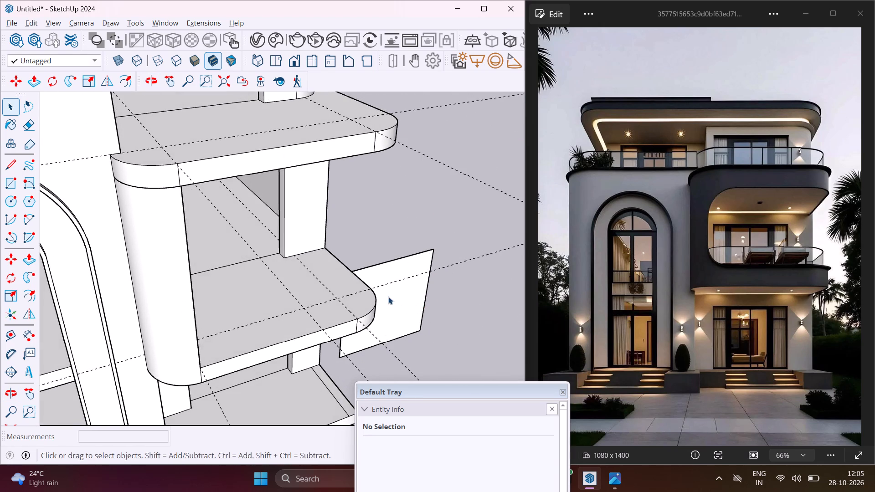
{"action": "scroll", "coordinate": [328, 246], "scroll_direction": "up", "scroll_amount": 2}
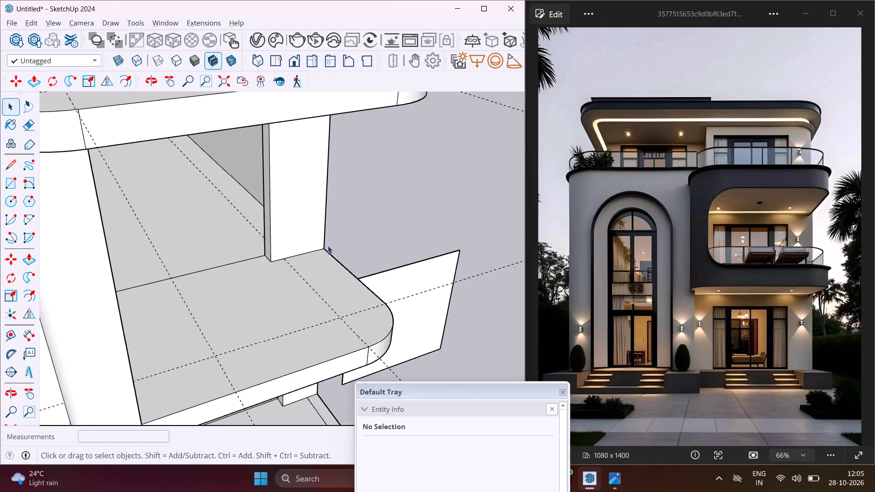
{"action": "scroll", "coordinate": [328, 246], "scroll_direction": "up", "scroll_amount": 3}
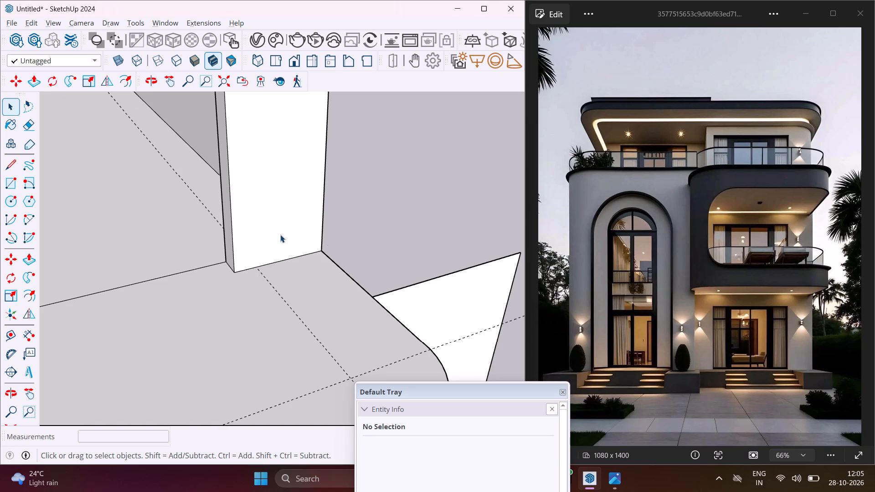
{"action": "scroll", "coordinate": [280, 236], "scroll_direction": "down", "scroll_amount": 8}
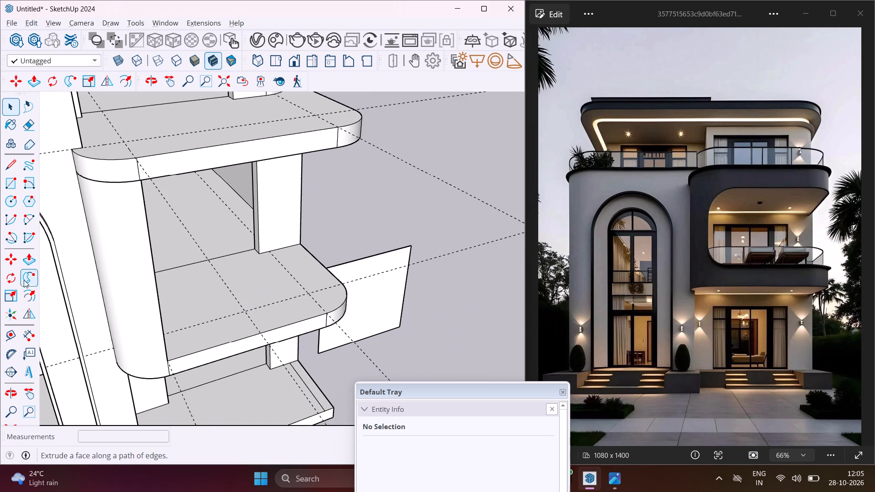
Draw a tangent arc at the balcony opening's lower corner, from the curved wall's edge to the middle-floor slab's front edge, chord about 2' 3 11/16", bulge about 6 1/8".
{"action": "left_click", "coordinate": [27, 215]}
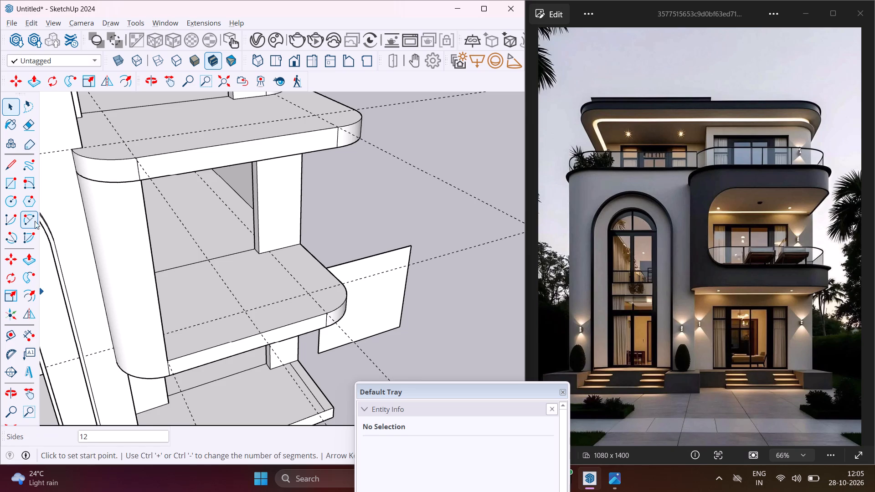
{"action": "middle_click_drag", "start_coordinate": [165, 340], "coordinate": [94, 326]}
{"action": "middle_click_drag", "start_coordinate": [147, 320], "coordinate": [115, 312]}
{"action": "scroll", "coordinate": [145, 306], "scroll_direction": "up", "scroll_amount": 4}
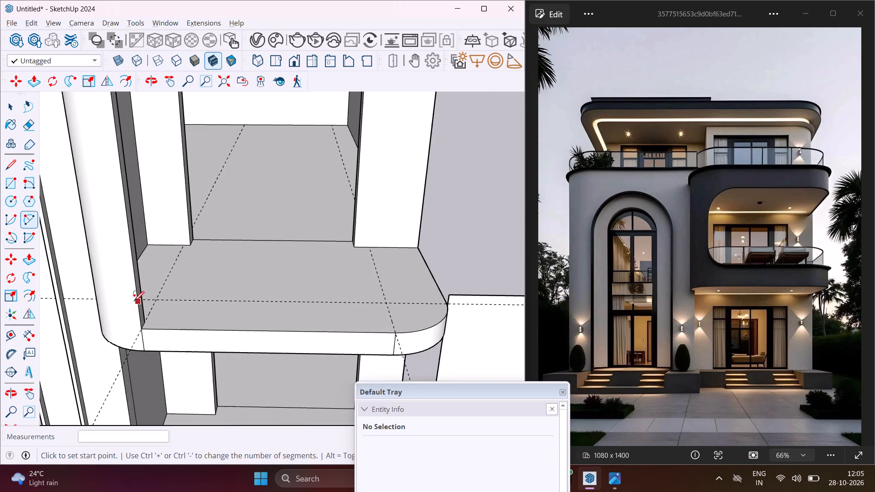
{"action": "scroll", "coordinate": [132, 301], "scroll_direction": "up", "scroll_amount": 4}
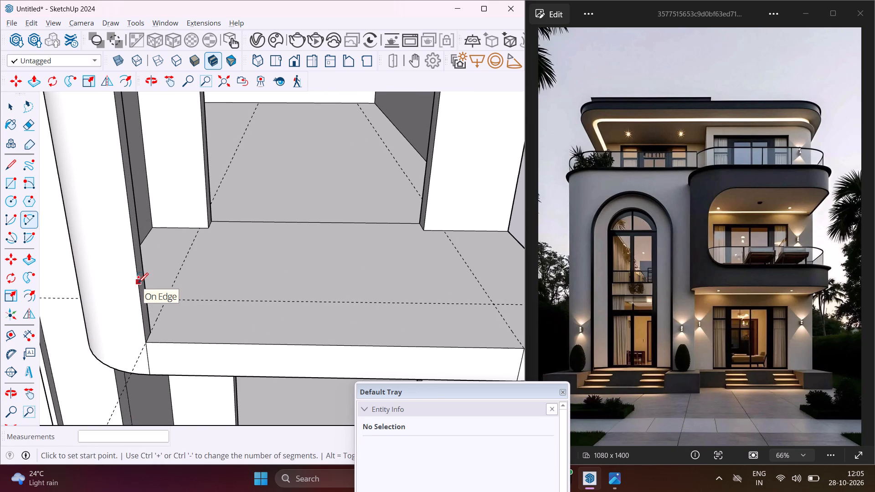
{"action": "left_click", "coordinate": [138, 283]}
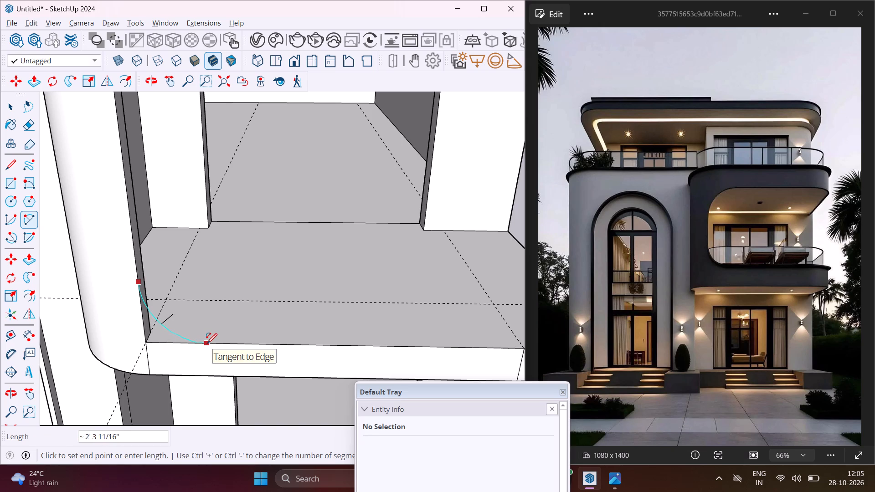
{"action": "left_click", "coordinate": [207, 343]}
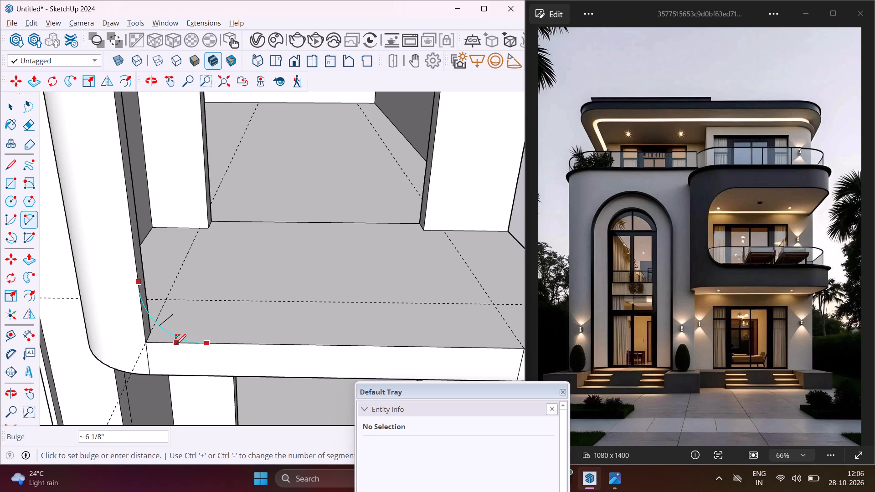
{"action": "left_click", "coordinate": [176, 344]}
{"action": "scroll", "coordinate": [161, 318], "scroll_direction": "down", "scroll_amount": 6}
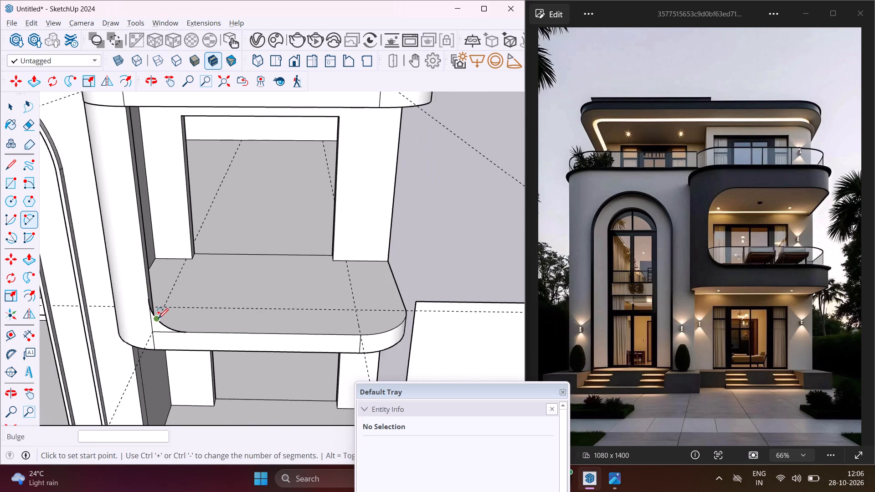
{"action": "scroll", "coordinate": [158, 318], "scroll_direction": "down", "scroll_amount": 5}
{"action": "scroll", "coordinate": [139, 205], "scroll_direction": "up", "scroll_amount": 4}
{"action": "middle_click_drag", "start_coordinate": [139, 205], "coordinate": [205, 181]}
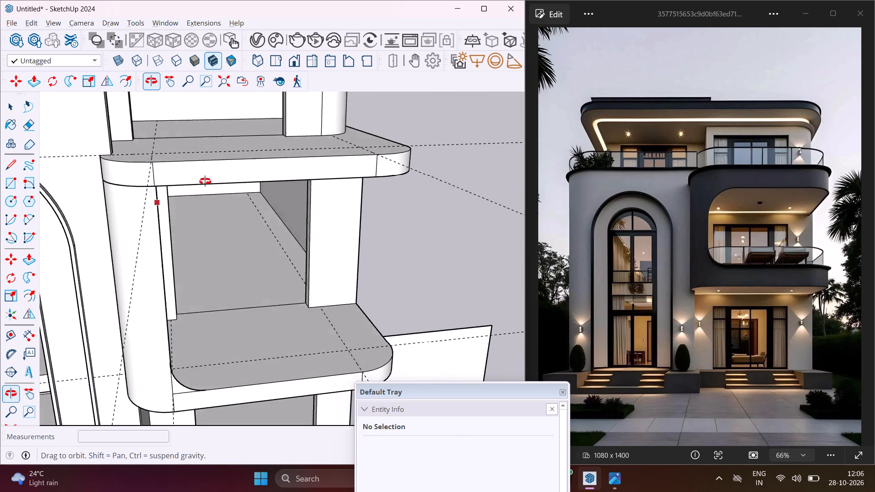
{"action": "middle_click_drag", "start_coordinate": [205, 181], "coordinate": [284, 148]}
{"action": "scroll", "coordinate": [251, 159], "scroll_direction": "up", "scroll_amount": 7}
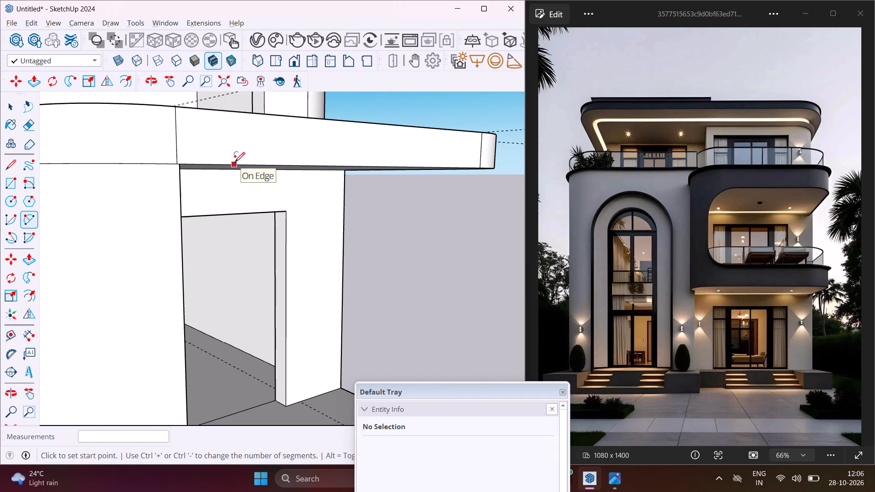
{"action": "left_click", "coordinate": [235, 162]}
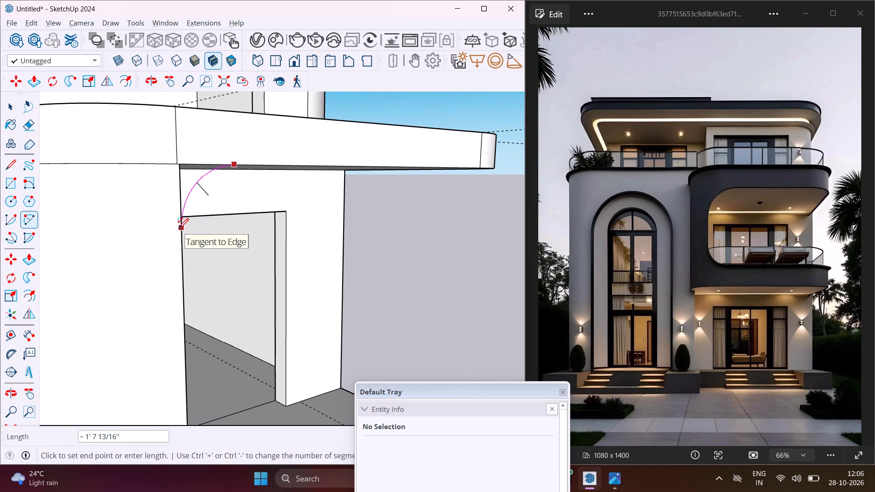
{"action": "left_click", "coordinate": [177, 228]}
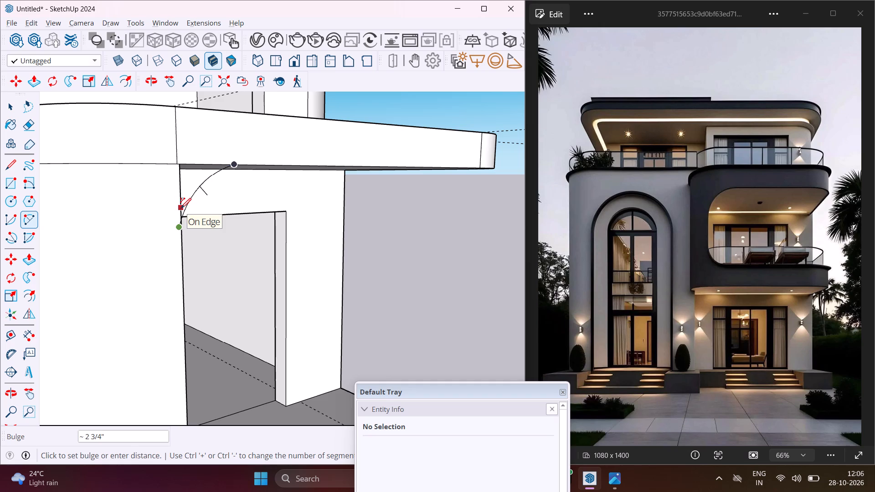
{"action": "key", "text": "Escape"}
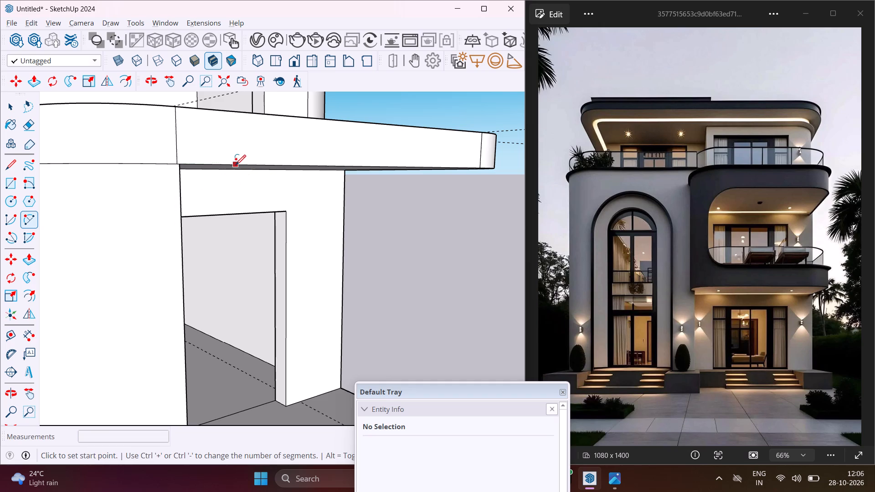
Draw a tangent arc with a bulge of about 3 7/8" at the balcony opening's upper corner, from the top-floor slab's underside to the curved wall's edge.
{"action": "left_click", "coordinate": [243, 163]}
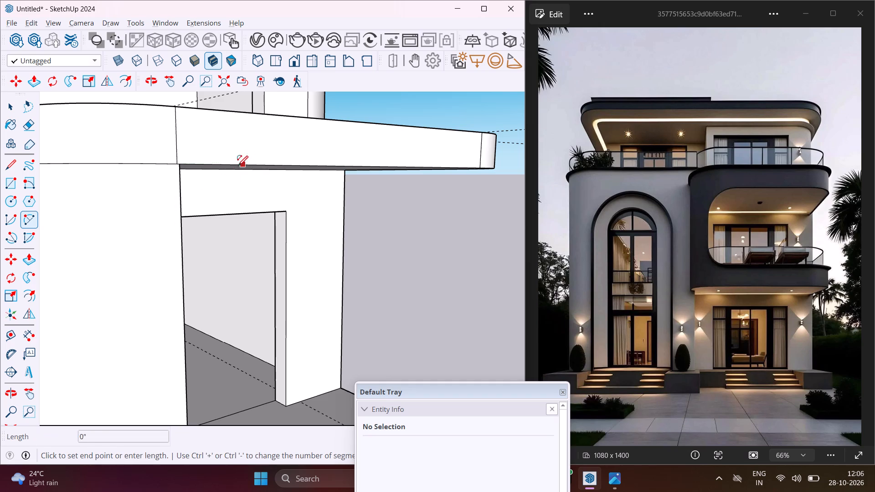
{"action": "left_click", "coordinate": [184, 227]}
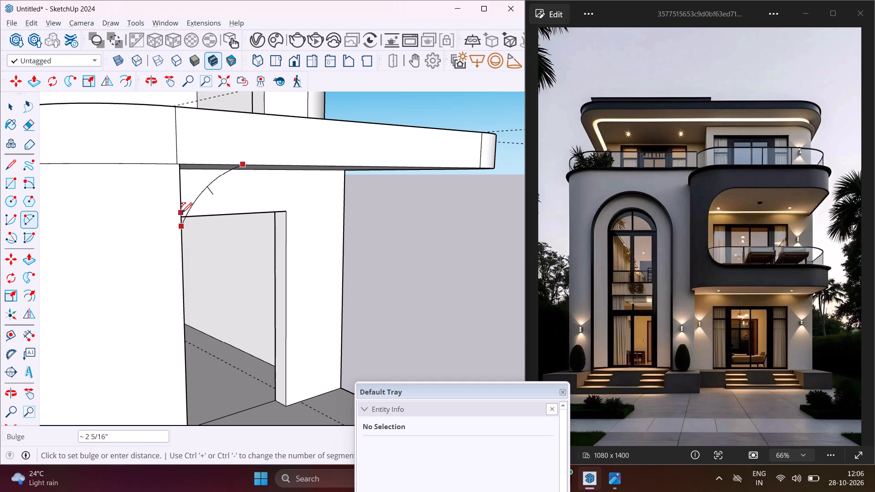
{"action": "left_click", "coordinate": [181, 205]}
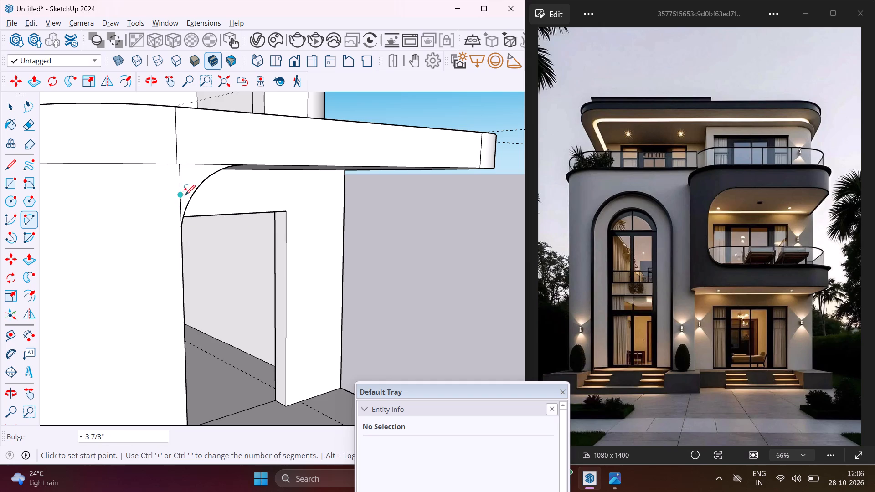
{"action": "key", "text": "Escape"}
{"action": "key", "text": "space"}
Push/pull the face enclosed by the arc at the balcony opening's lower corner about 5 9/16", matching the curved wall's thickness.
{"action": "scroll", "coordinate": [228, 150], "scroll_direction": "down", "scroll_amount": 5}
{"action": "middle_click_drag", "start_coordinate": [226, 174], "coordinate": [206, 187]}
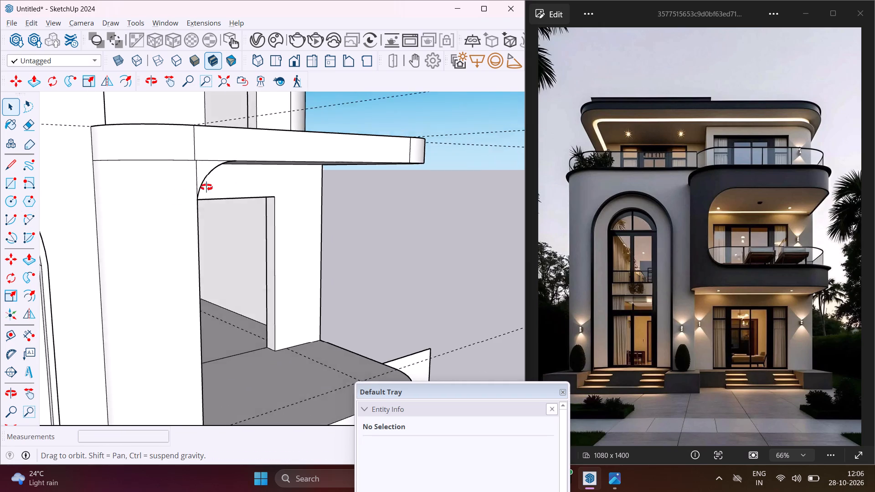
{"action": "middle_click_drag", "start_coordinate": [206, 187], "coordinate": [30, 227]}
{"action": "middle_click_drag", "start_coordinate": [201, 348], "coordinate": [132, 337]}
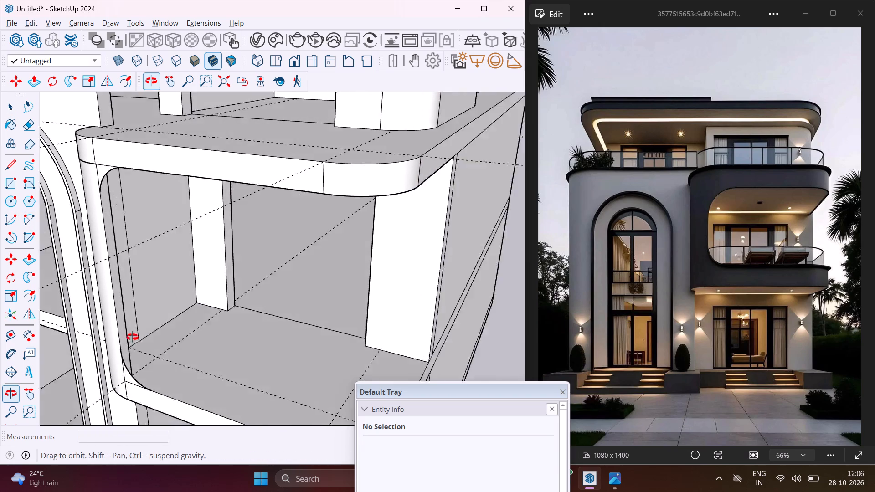
{"action": "middle_click_drag", "start_coordinate": [132, 337], "coordinate": [42, 353]}
{"action": "scroll", "coordinate": [130, 318], "scroll_direction": "up", "scroll_amount": 14}
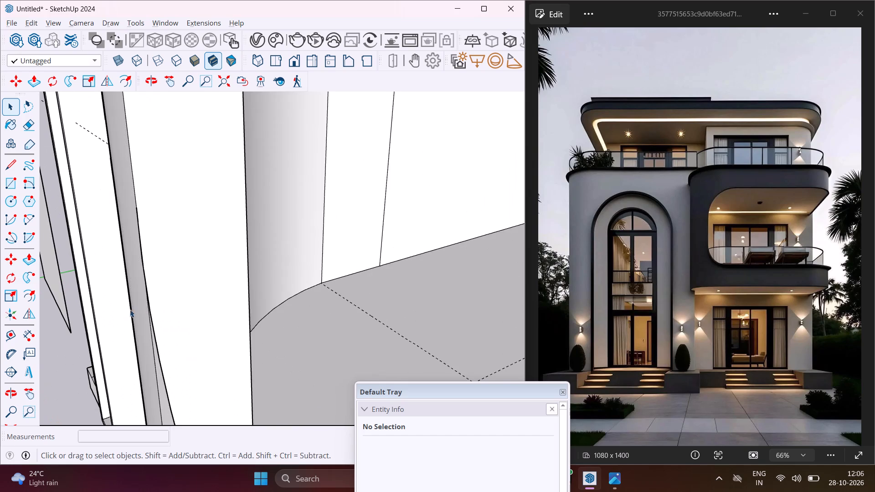
{"action": "middle_click_drag", "start_coordinate": [183, 327], "coordinate": [108, 327]}
{"action": "scroll", "coordinate": [183, 327], "scroll_direction": "up", "scroll_amount": 1}
{"action": "scroll", "coordinate": [107, 309], "scroll_direction": "down", "scroll_amount": 5}
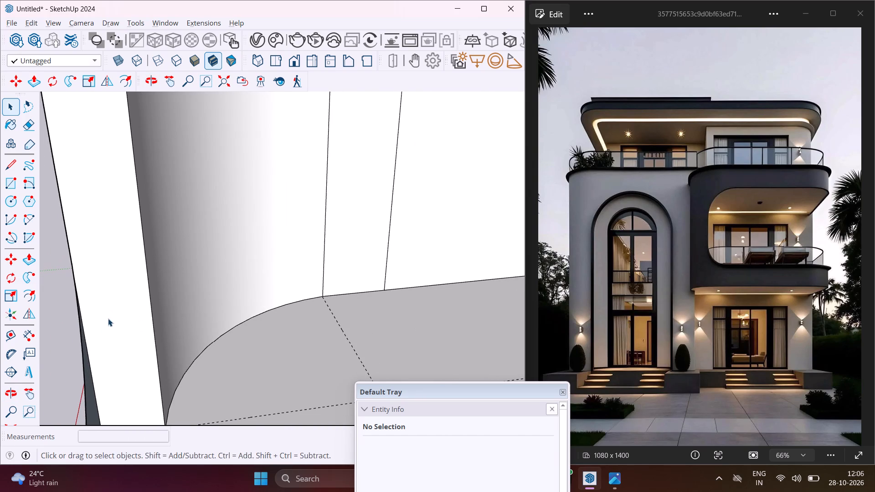
{"action": "left_click", "coordinate": [90, 389]}
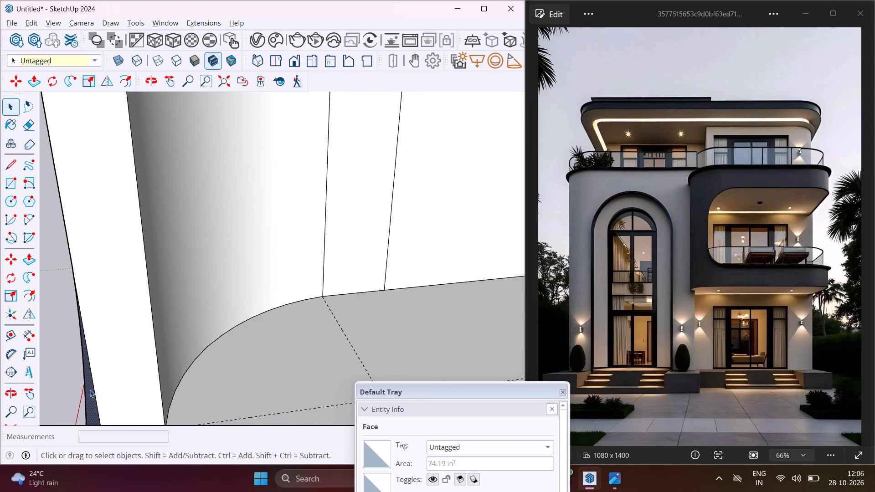
{"action": "key", "text": "p"}
{"action": "left_click", "coordinate": [90, 389]}
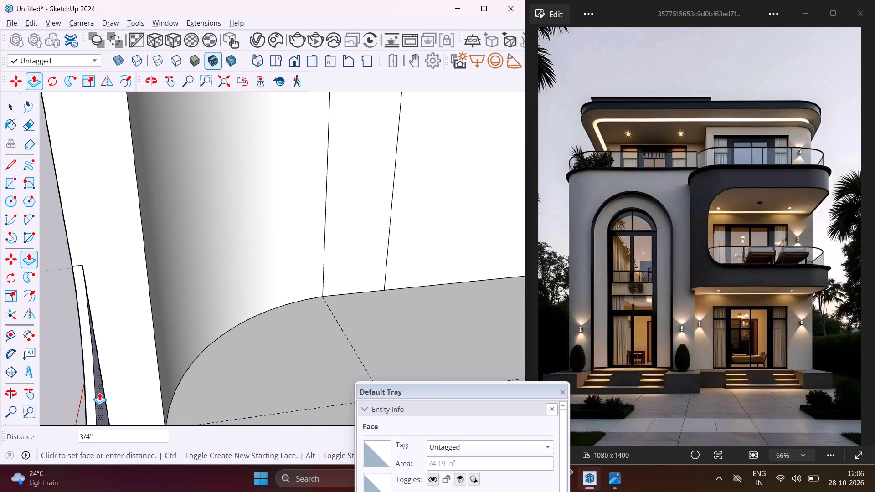
{"action": "left_click", "coordinate": [142, 234]}
Examine the thickened lower corner of the middle-floor balcony opening and its junction with the curved wall from several angles.
{"action": "middle_click_drag", "start_coordinate": [142, 238], "coordinate": [223, 256]}
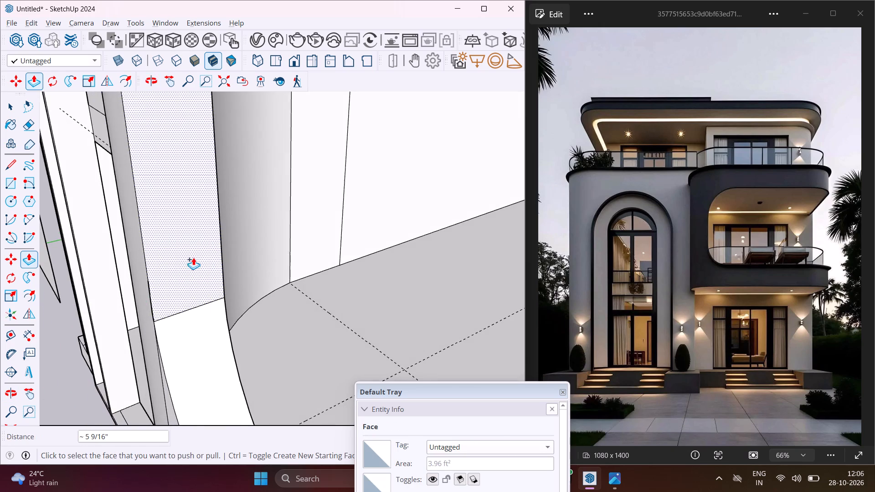
{"action": "scroll", "coordinate": [181, 256], "scroll_direction": "down", "scroll_amount": 9}
{"action": "middle_click_drag", "start_coordinate": [188, 277], "coordinate": [347, 241]}
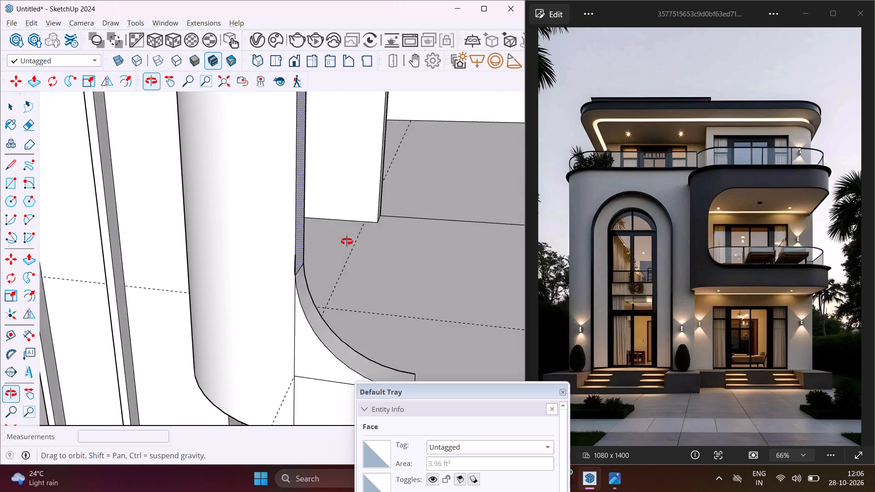
{"action": "middle_click_drag", "start_coordinate": [347, 241], "coordinate": [411, 247]}
{"action": "scroll", "coordinate": [343, 271], "scroll_direction": "up", "scroll_amount": 5}
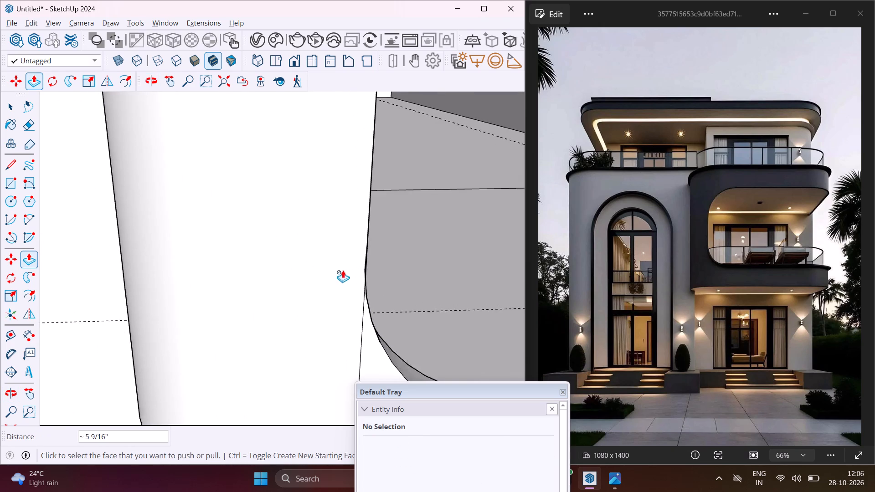
{"action": "scroll", "coordinate": [343, 270], "scroll_direction": "up", "scroll_amount": 5}
{"action": "scroll", "coordinate": [319, 297], "scroll_direction": "down", "scroll_amount": 5}
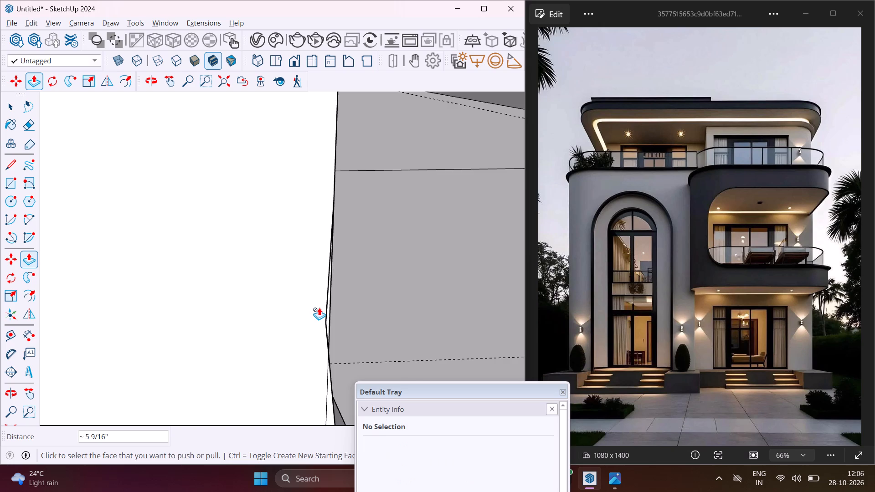
{"action": "middle_click_drag", "start_coordinate": [309, 297], "coordinate": [246, 254]}
{"action": "scroll", "coordinate": [242, 253], "scroll_direction": "down", "scroll_amount": 14}
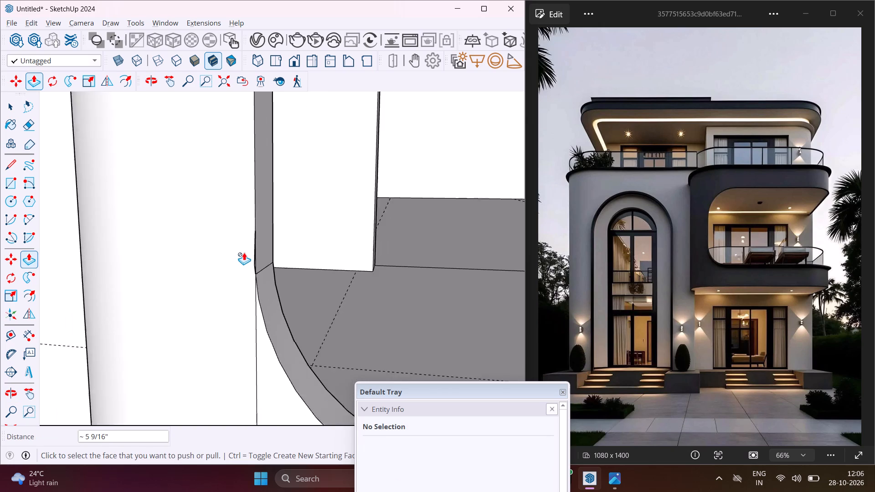
{"action": "scroll", "coordinate": [244, 252], "scroll_direction": "down", "scroll_amount": 10}
{"action": "middle_click_drag", "start_coordinate": [279, 314], "coordinate": [208, 338]}
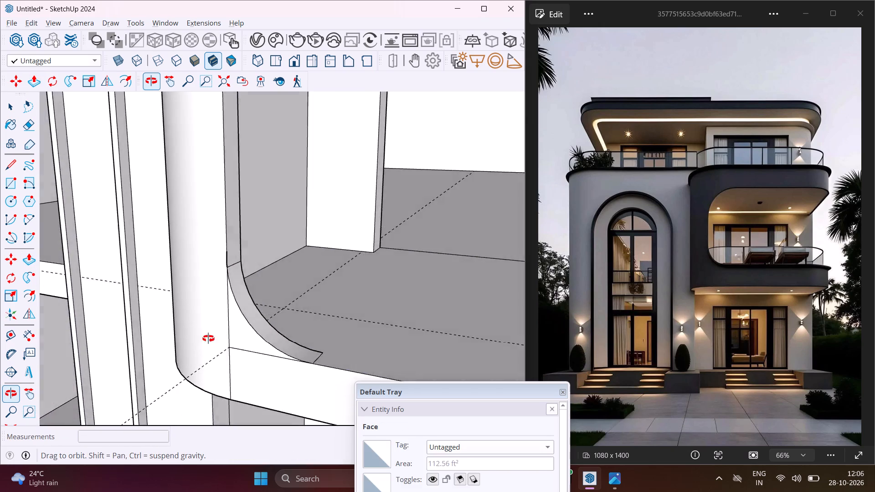
{"action": "middle_click_drag", "start_coordinate": [208, 338], "coordinate": [180, 352]}
{"action": "scroll", "coordinate": [180, 352], "scroll_direction": "down", "scroll_amount": 14}
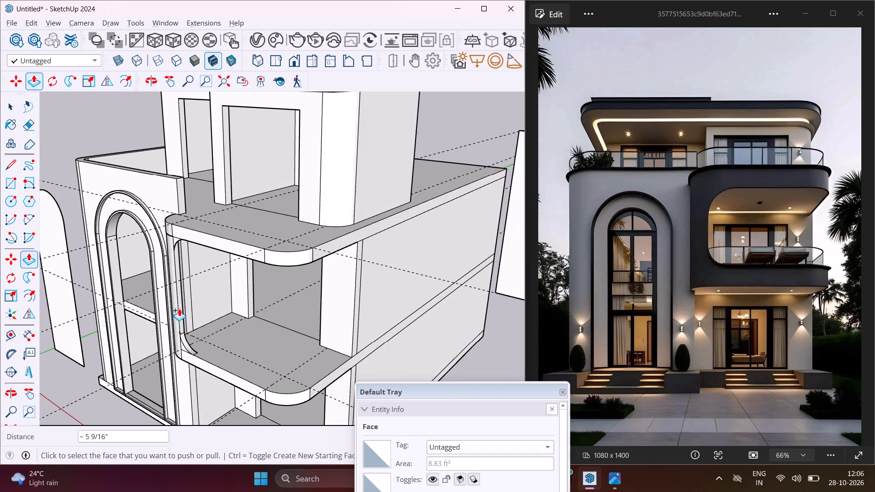
Push/pull the face enclosed by the arc at the balcony opening's upper corner about 5 9/16", matching the curved wall's thickness.
{"action": "scroll", "coordinate": [180, 223], "scroll_direction": "up", "scroll_amount": 10}
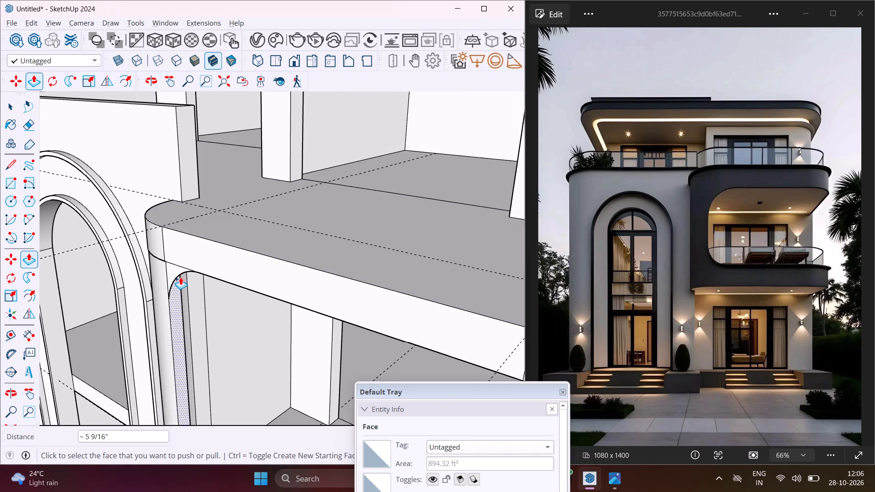
{"action": "middle_click_drag", "start_coordinate": [180, 276], "coordinate": [49, 167]}
{"action": "scroll", "coordinate": [86, 205], "scroll_direction": "up", "scroll_amount": 4}
{"action": "scroll", "coordinate": [124, 205], "scroll_direction": "up", "scroll_amount": 2}
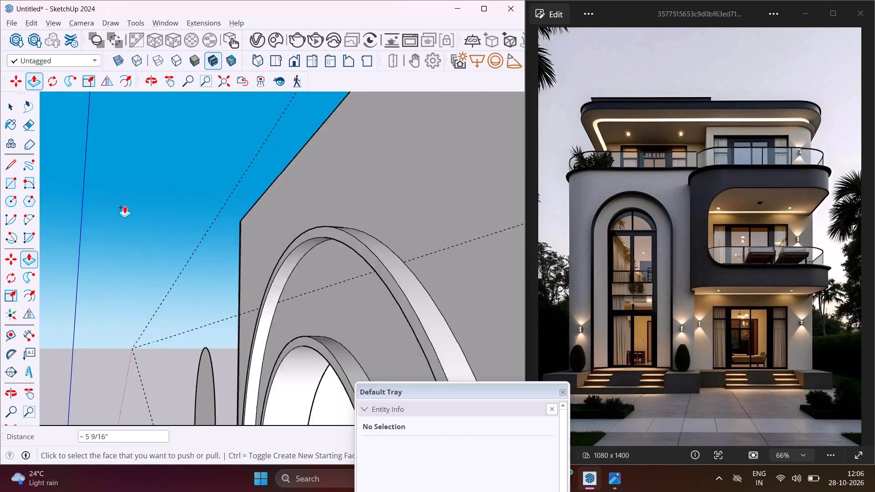
{"action": "scroll", "coordinate": [124, 205], "scroll_direction": "up", "scroll_amount": 2}
{"action": "scroll", "coordinate": [228, 207], "scroll_direction": "down", "scroll_amount": 3}
{"action": "scroll", "coordinate": [278, 251], "scroll_direction": "down", "scroll_amount": 4}
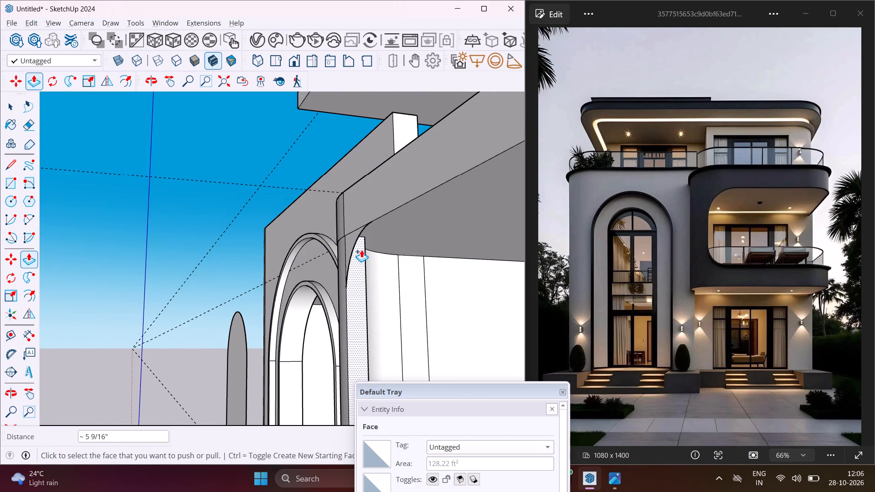
{"action": "middle_click_drag", "start_coordinate": [355, 246], "coordinate": [236, 225]}
{"action": "scroll", "coordinate": [218, 224], "scroll_direction": "up", "scroll_amount": 6}
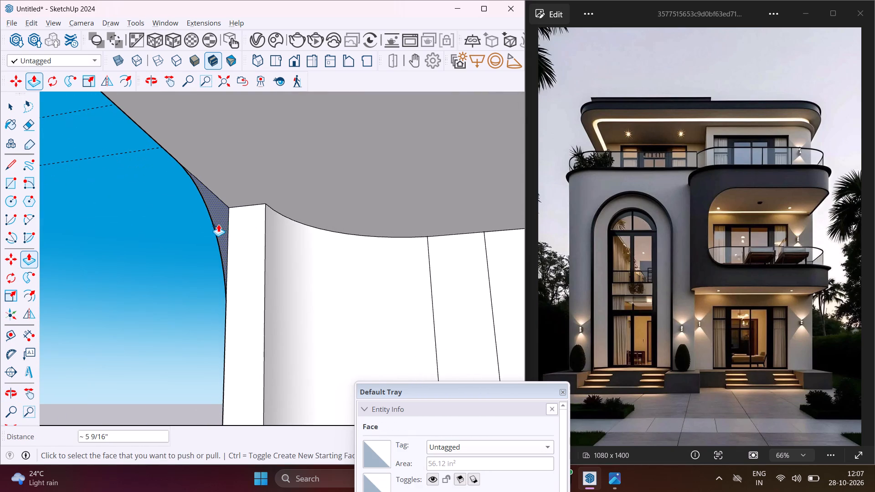
{"action": "left_click", "coordinate": [218, 224]}
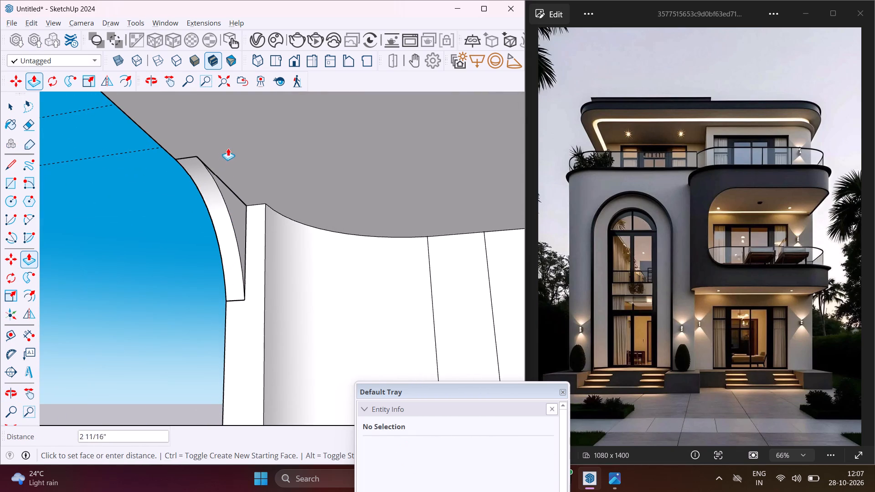
{"action": "left_click", "coordinate": [262, 327]}
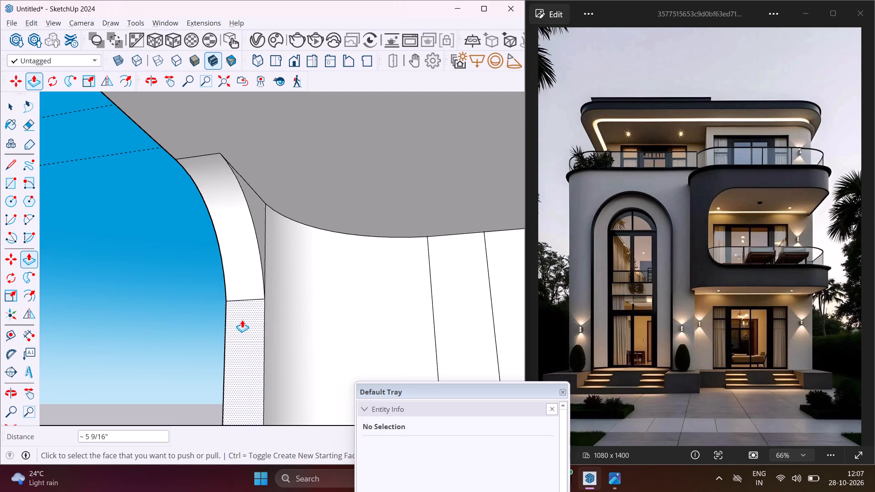
{"action": "middle_click_drag", "start_coordinate": [242, 320], "coordinate": [399, 342]}
{"action": "scroll", "coordinate": [287, 248], "scroll_direction": "down", "scroll_amount": 11}
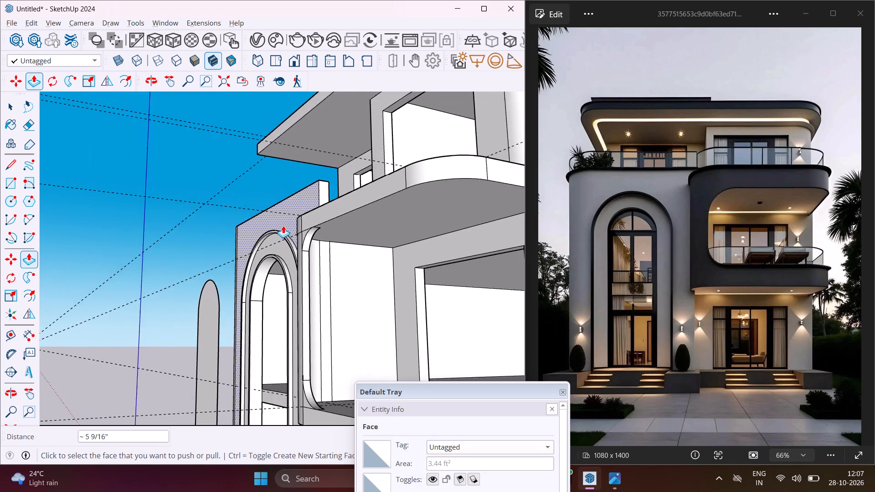
{"action": "scroll", "coordinate": [283, 219], "scroll_direction": "down", "scroll_amount": 4}
{"action": "key", "text": "Escape"}
{"action": "key", "text": "space"}
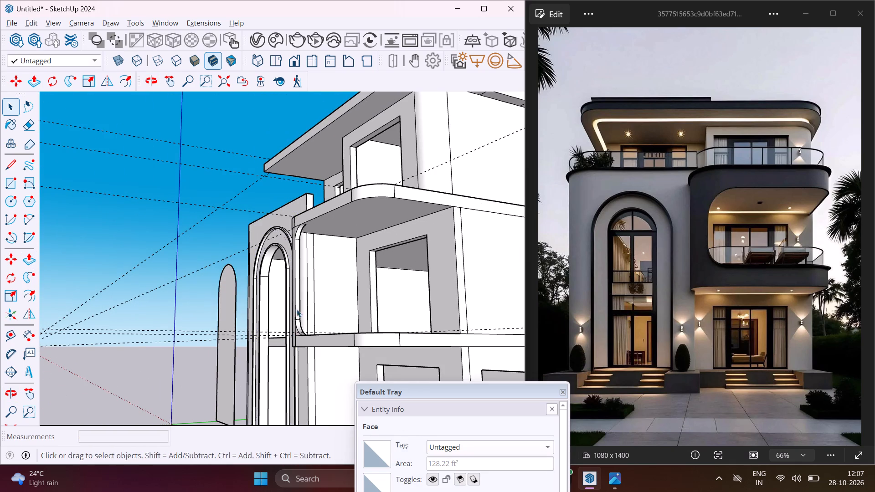
Erase the short stray edge where the balcony opening's lower corner arc meets the curved wall.
{"action": "scroll", "coordinate": [299, 300], "scroll_direction": "up", "scroll_amount": 4}
{"action": "middle_click_drag", "start_coordinate": [292, 317], "coordinate": [546, 402]}
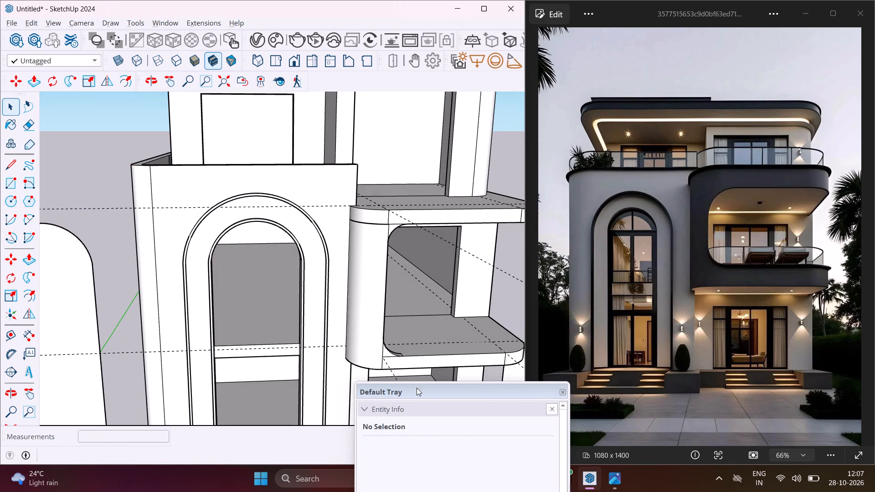
{"action": "scroll", "coordinate": [390, 379], "scroll_direction": "up", "scroll_amount": 4}
{"action": "scroll", "coordinate": [363, 312], "scroll_direction": "up", "scroll_amount": 11}
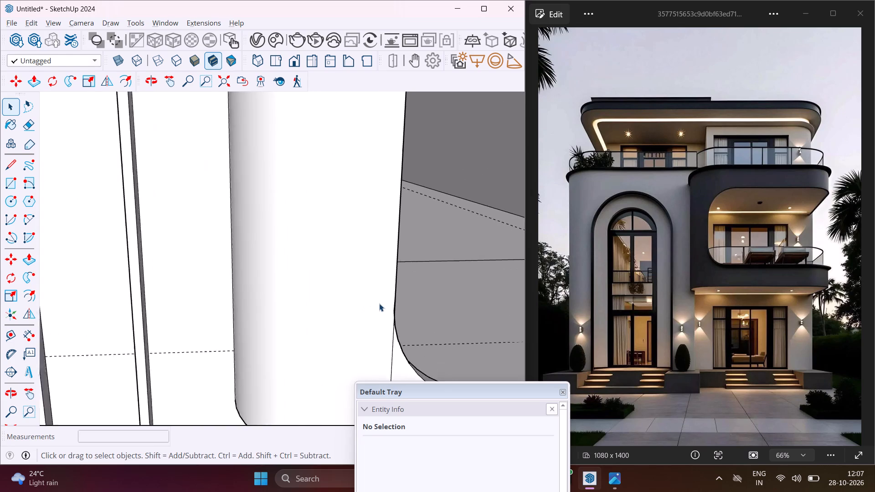
{"action": "scroll", "coordinate": [379, 303], "scroll_direction": "up", "scroll_amount": 11}
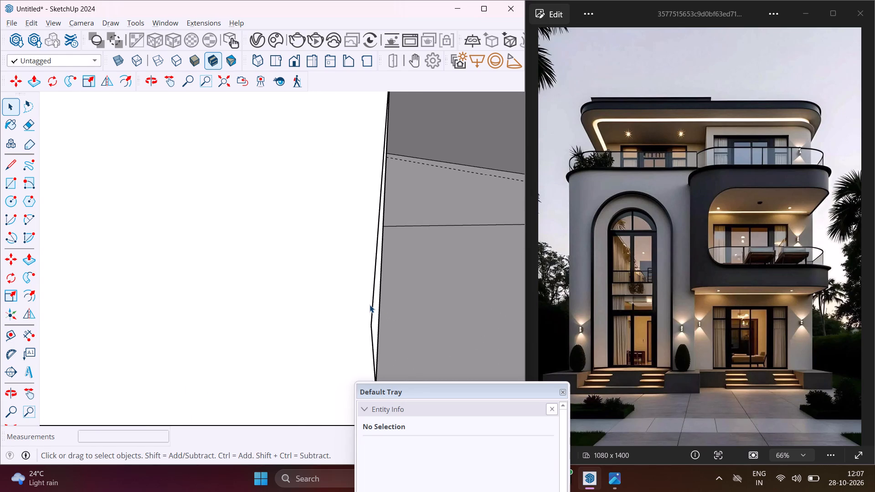
{"action": "key", "text": "e"}
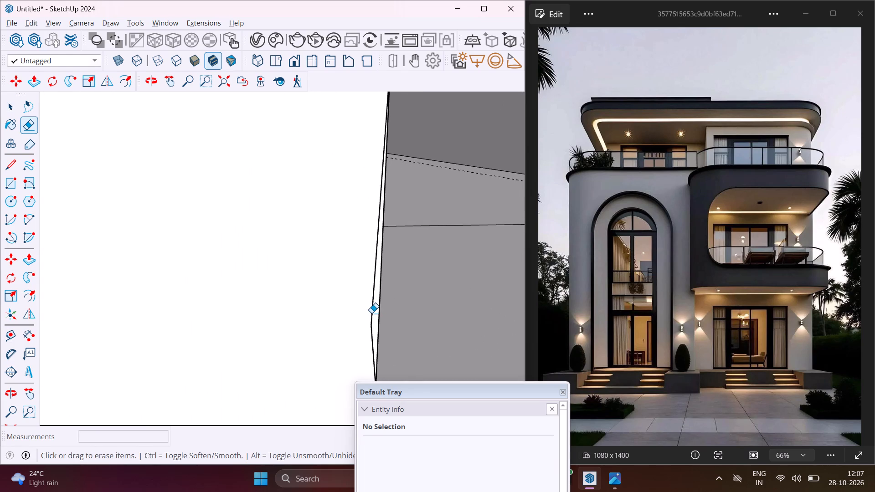
{"action": "left_click", "coordinate": [371, 313]}
{"action": "scroll", "coordinate": [330, 289], "scroll_direction": "down", "scroll_amount": 12}
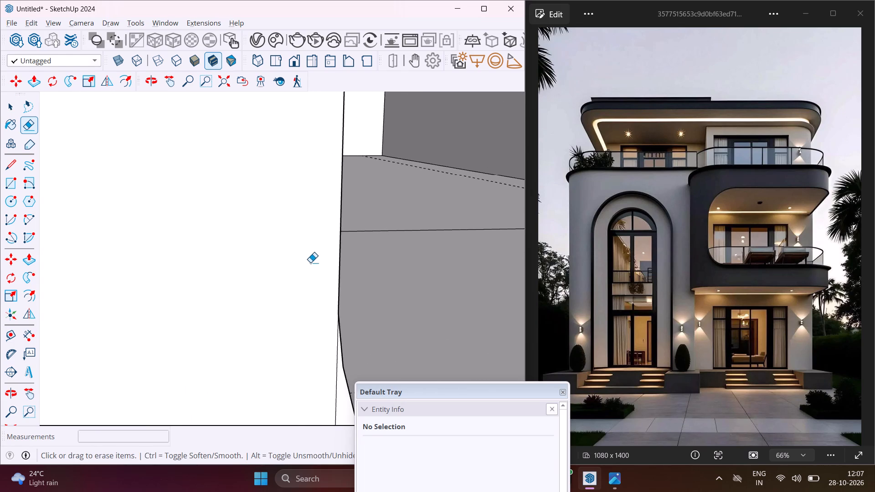
{"action": "scroll", "coordinate": [310, 262], "scroll_direction": "down", "scroll_amount": 12}
{"action": "key", "text": "Escape"}
{"action": "key", "text": "space"}
Examine the middle-floor balcony frame with its rounded upper and lower corners and the slab's far end.
{"action": "scroll", "coordinate": [278, 251], "scroll_direction": "down", "scroll_amount": 7}
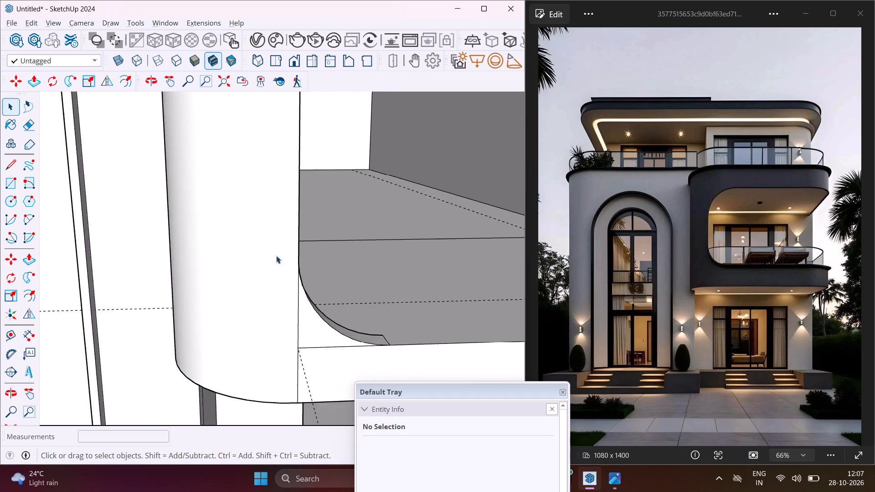
{"action": "scroll", "coordinate": [275, 255], "scroll_direction": "down", "scroll_amount": 5}
{"action": "middle_click_drag", "start_coordinate": [288, 289], "coordinate": [269, 294]}
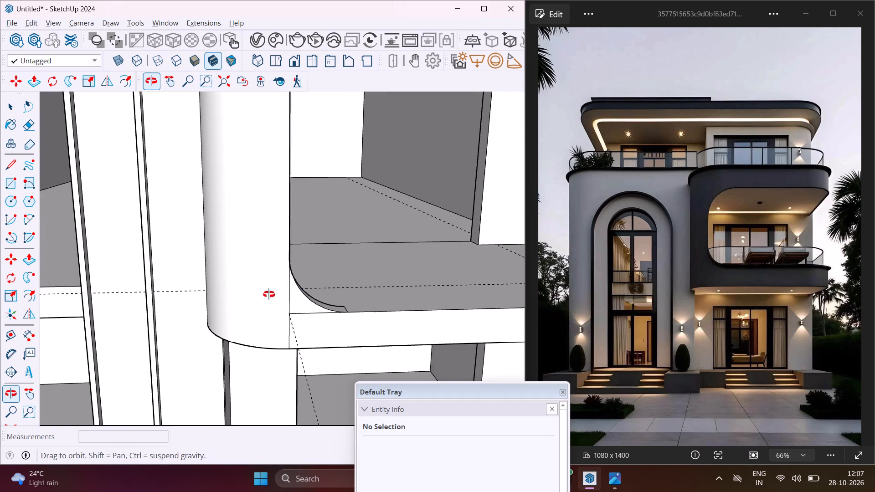
{"action": "middle_click_drag", "start_coordinate": [269, 294], "coordinate": [206, 306]}
{"action": "scroll", "coordinate": [181, 276], "scroll_direction": "down", "scroll_amount": 10}
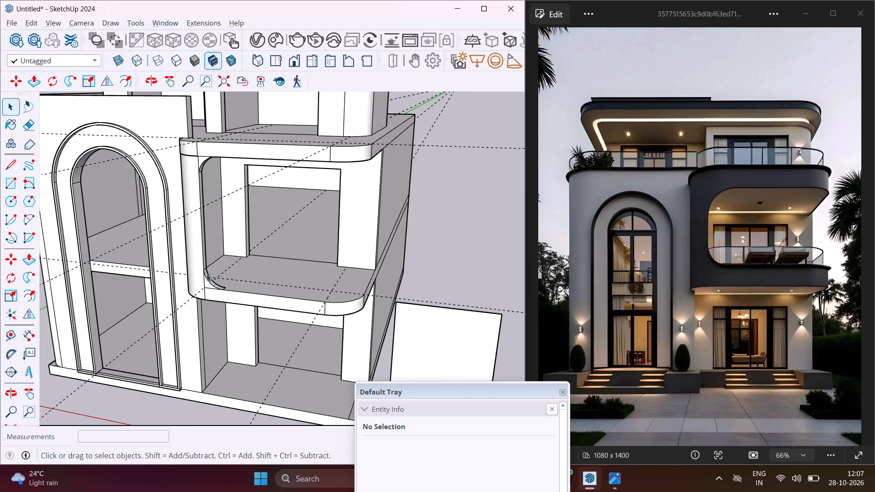
{"action": "scroll", "coordinate": [216, 287], "scroll_direction": "up", "scroll_amount": 4}
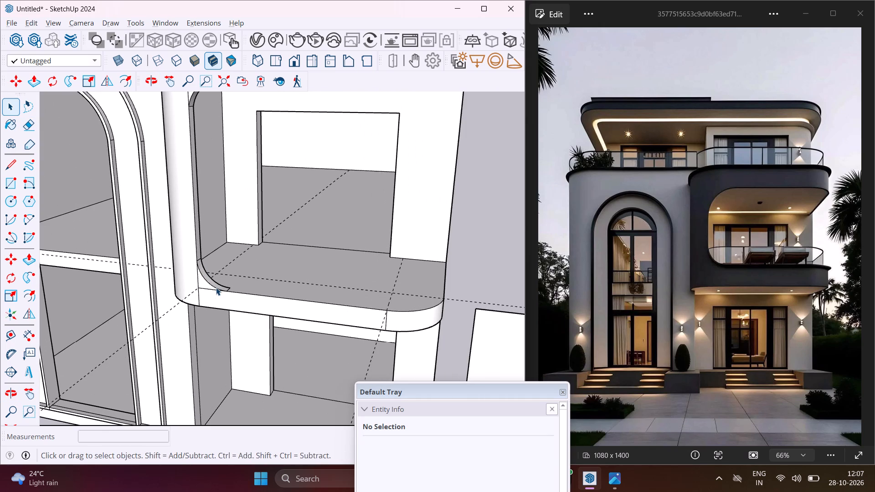
{"action": "scroll", "coordinate": [216, 287], "scroll_direction": "down", "scroll_amount": 6}
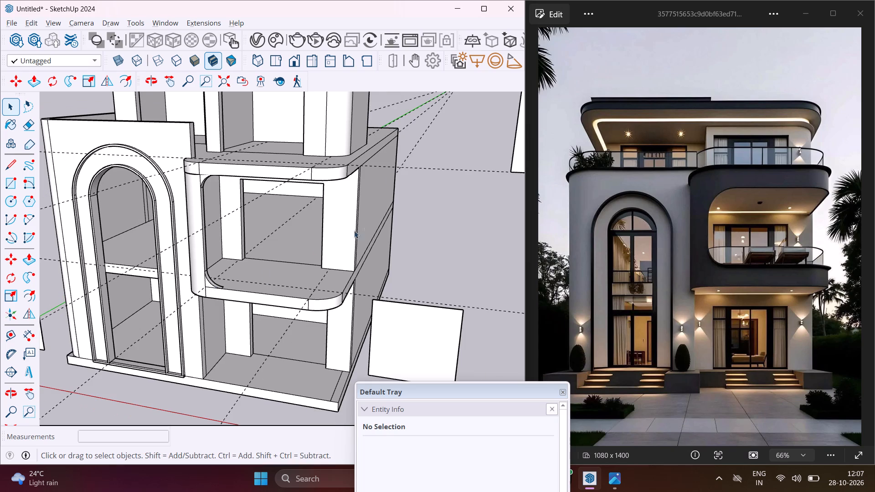
{"action": "scroll", "coordinate": [349, 229], "scroll_direction": "up", "scroll_amount": 4}
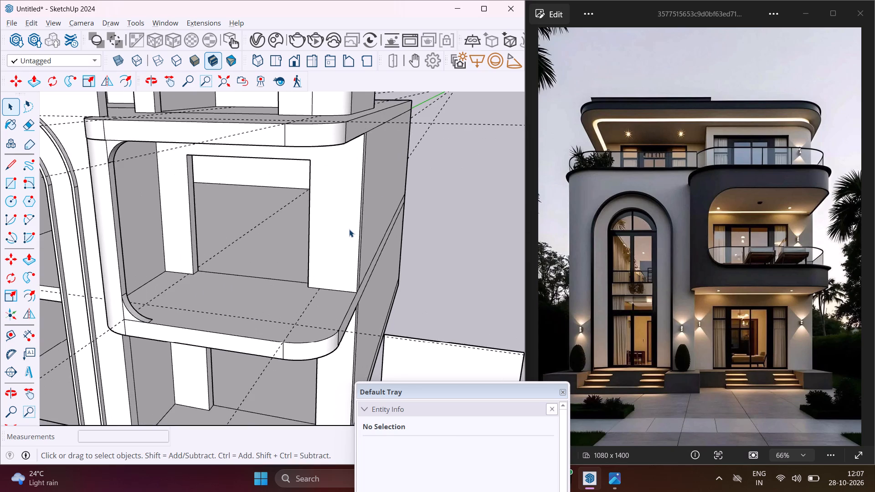
Draw a rectangle about 4" by 1 15/16" on the middle-floor balcony's back wall, at its outer bottom corner above the slab.
{"action": "middle_click_drag", "start_coordinate": [349, 229], "coordinate": [415, 214]}
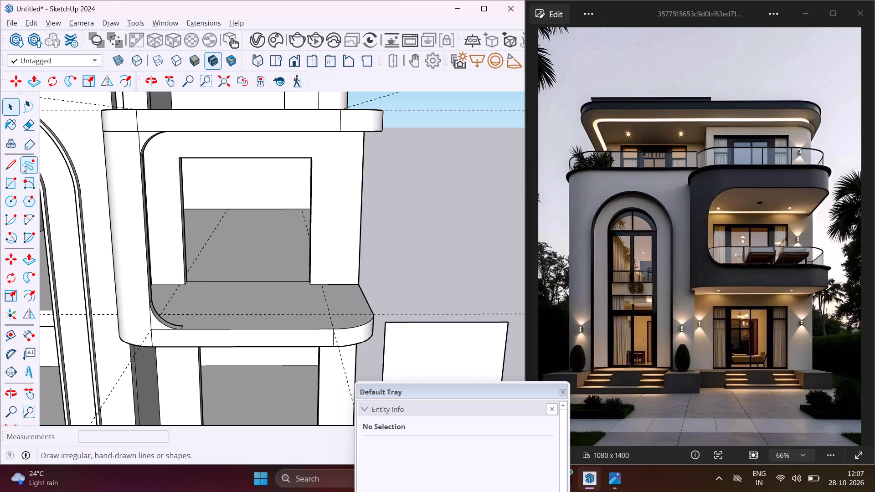
{"action": "left_click", "coordinate": [13, 186]}
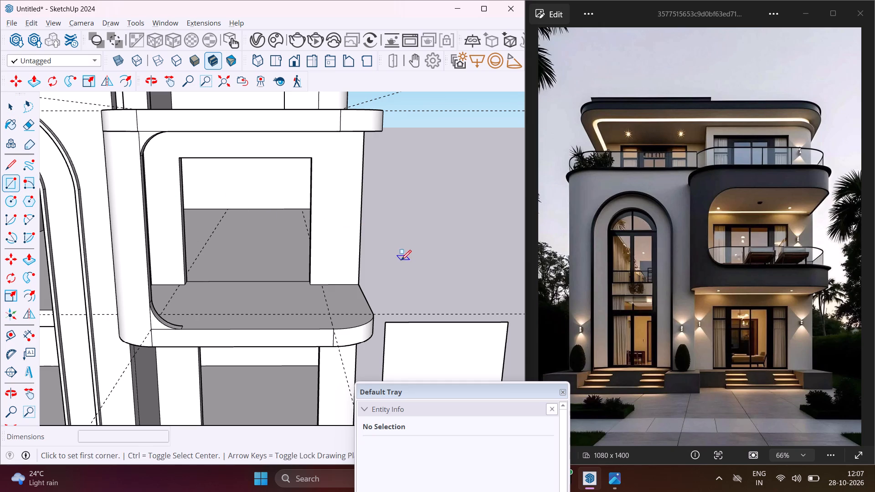
{"action": "scroll", "coordinate": [355, 278], "scroll_direction": "up", "scroll_amount": 14}
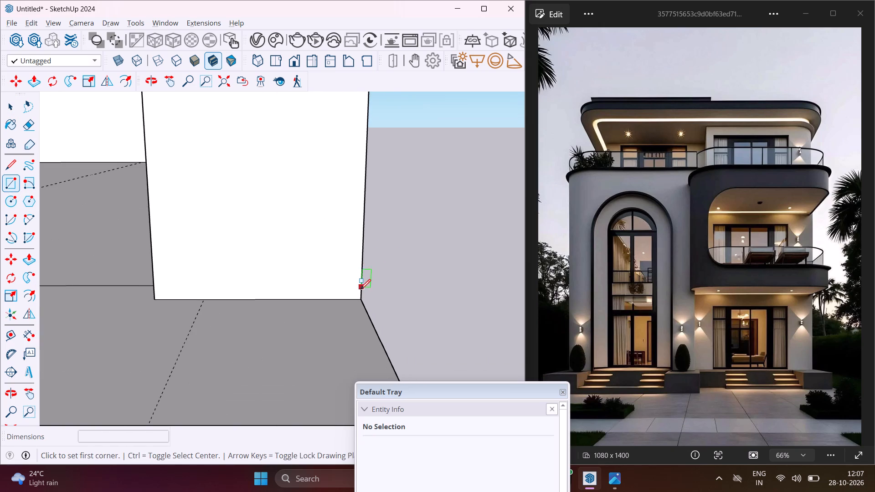
{"action": "left_click", "coordinate": [360, 300]}
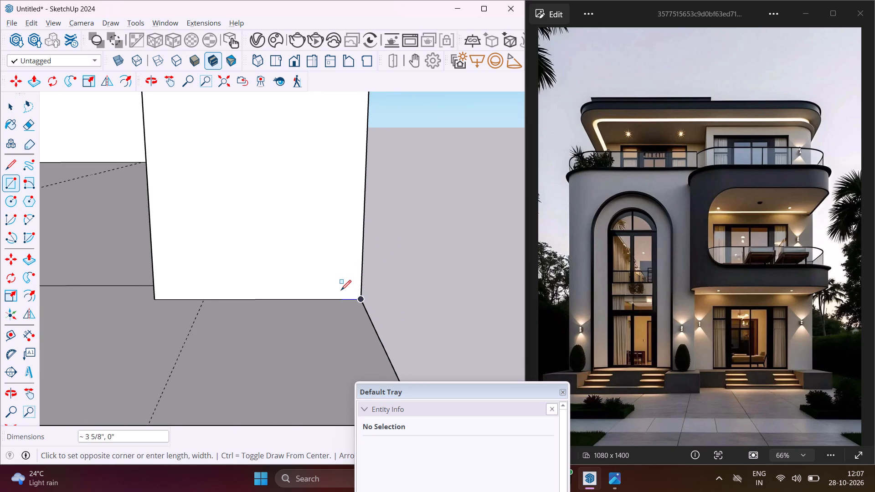
{"action": "scroll", "coordinate": [338, 293], "scroll_direction": "up", "scroll_amount": 4}
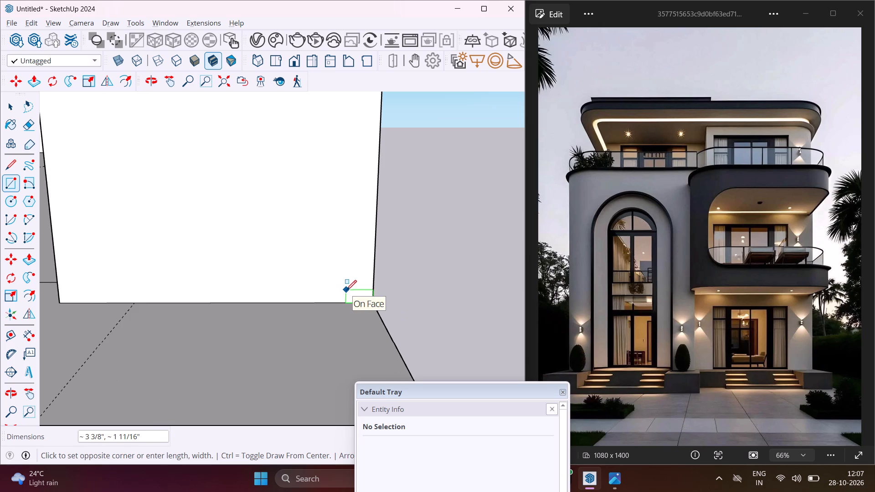
{"action": "left_click", "coordinate": [341, 288]}
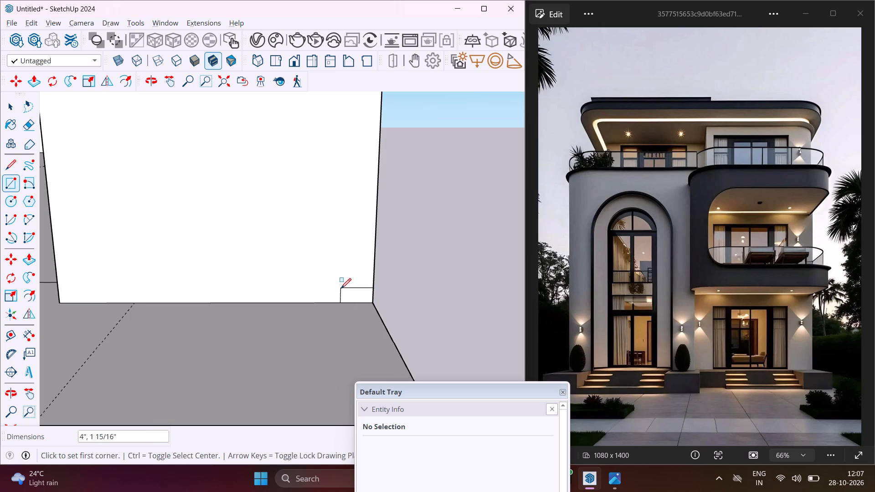
{"action": "key", "text": "Escape"}
{"action": "key", "text": "space"}
Push/pull the small corner rectangle out from the wall by 1 1/2".
{"action": "middle_click_drag", "start_coordinate": [376, 304], "coordinate": [304, 300]}
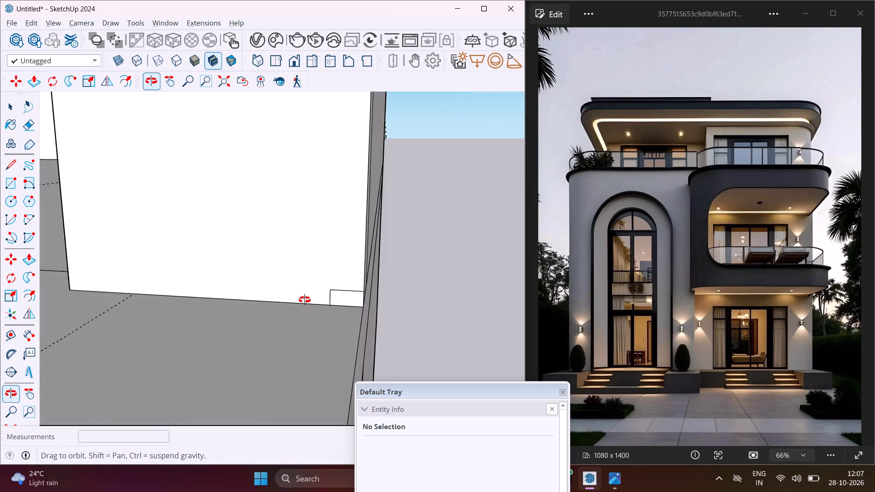
{"action": "middle_click_drag", "start_coordinate": [304, 300], "coordinate": [256, 294]}
{"action": "scroll", "coordinate": [330, 316], "scroll_direction": "up", "scroll_amount": 3}
{"action": "left_click", "coordinate": [325, 299]}
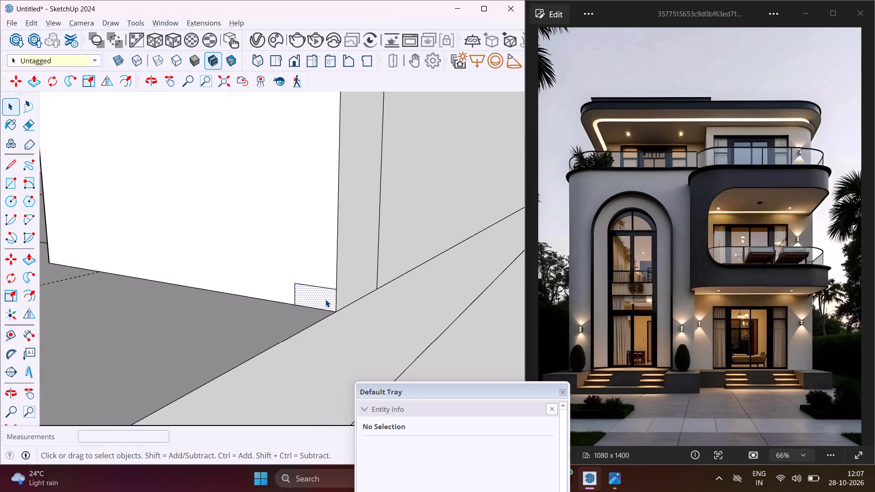
{"action": "key", "text": "p"}
{"action": "left_click", "coordinate": [325, 299]}
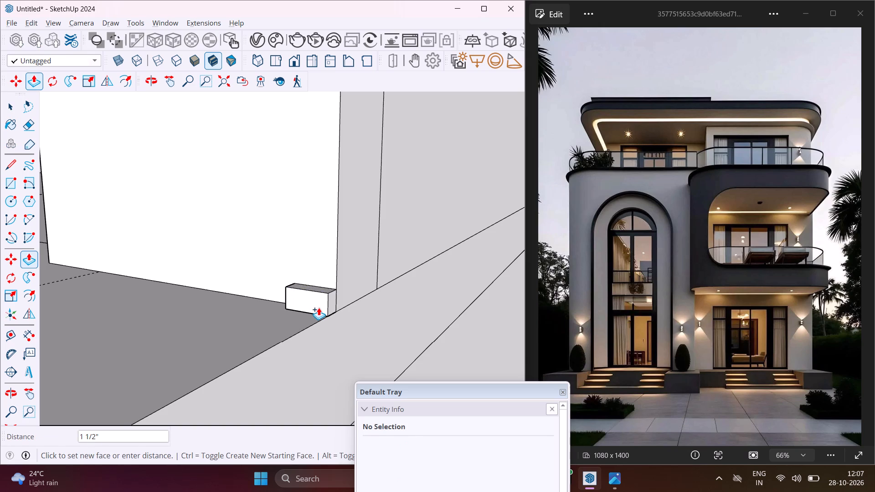
{"action": "left_click", "coordinate": [319, 307]}
Push/pull the small block's outer end face 3/4" beyond the wall's edge.
{"action": "scroll", "coordinate": [329, 298], "scroll_direction": "up", "scroll_amount": 6}
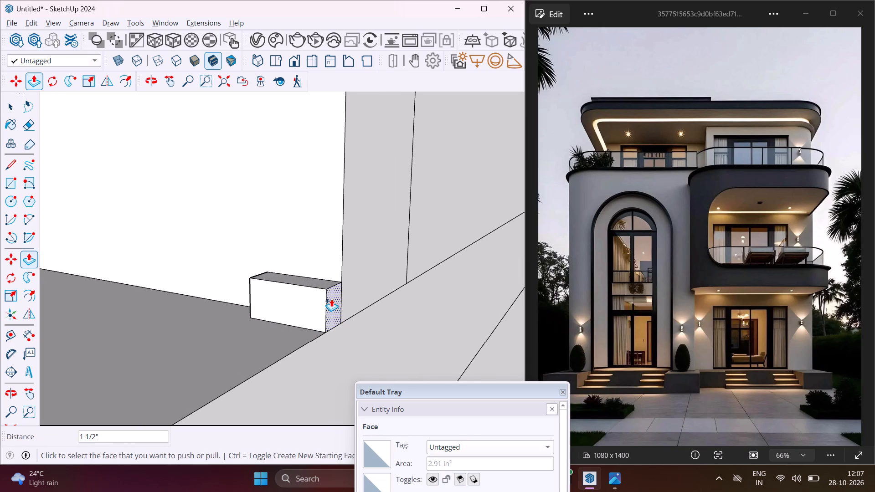
{"action": "left_click", "coordinate": [331, 299]}
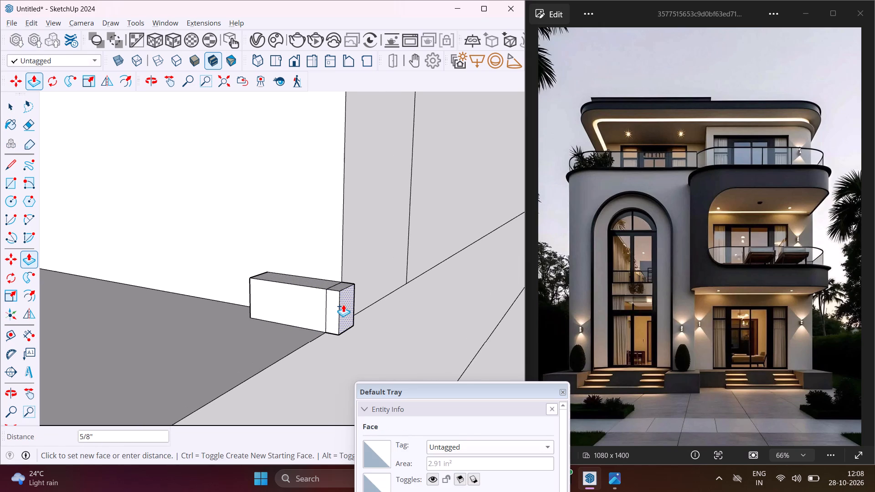
{"action": "left_click", "coordinate": [346, 306]}
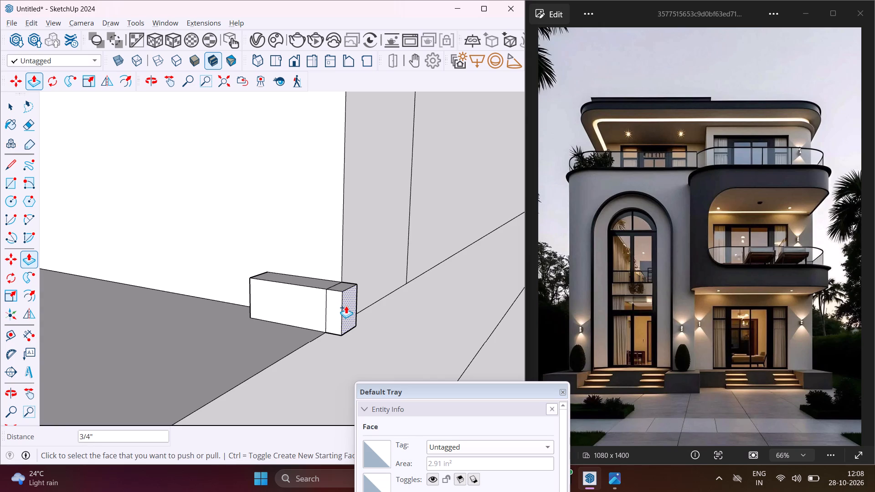
{"action": "key", "text": "Escape"}
{"action": "key", "text": "space"}
Erase the seam edges on the small block's front and top faces where the end was extended.
{"action": "key", "text": "e"}
{"action": "scroll", "coordinate": [319, 302], "scroll_direction": "up", "scroll_amount": 4}
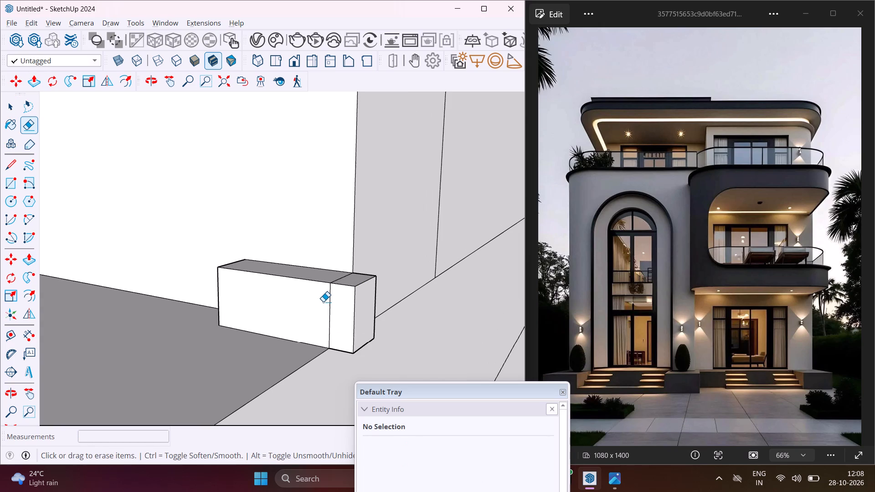
{"action": "left_click", "coordinate": [325, 302]}
{"action": "left_click", "coordinate": [331, 302]}
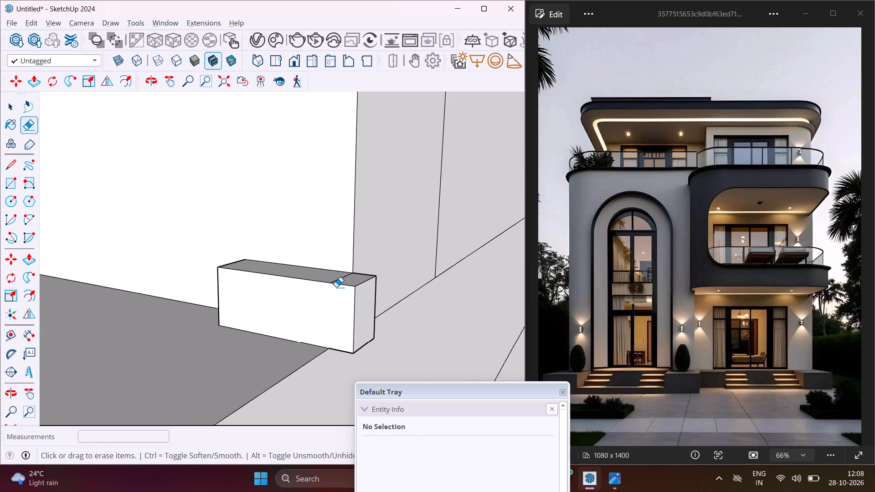
{"action": "left_click", "coordinate": [338, 279]}
{"action": "key", "text": "Escape"}
{"action": "key", "text": "space"}
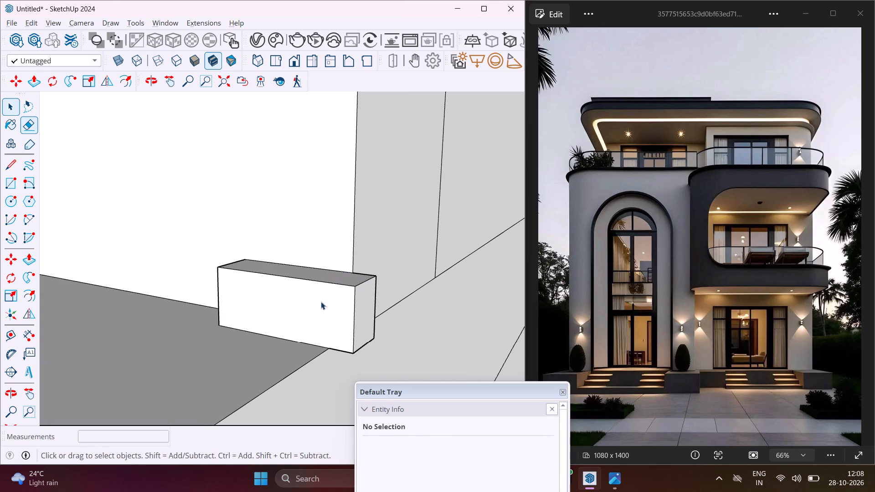
Select the upper slab's lower outline above the middle-floor balcony: the short side edge, rounded corner arc and long front edge.
{"action": "scroll", "coordinate": [313, 310], "scroll_direction": "down", "scroll_amount": 18}
{"action": "scroll", "coordinate": [312, 310], "scroll_direction": "down", "scroll_amount": 6}
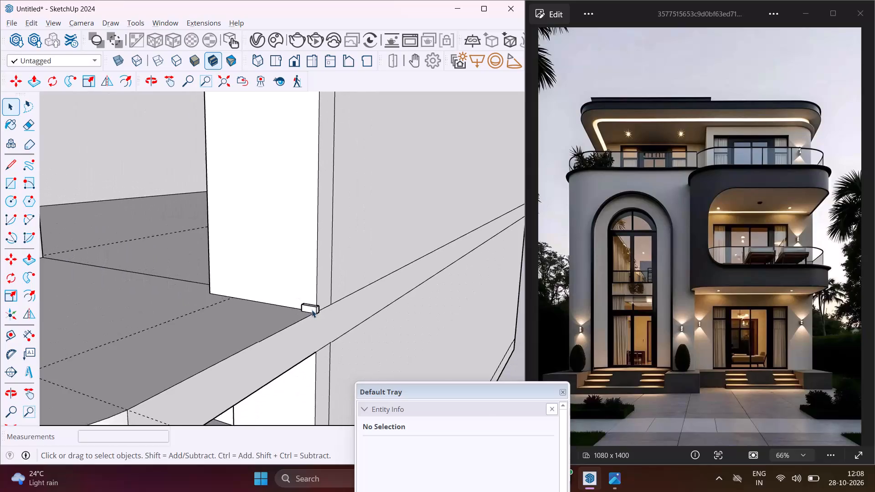
{"action": "scroll", "coordinate": [312, 310], "scroll_direction": "down", "scroll_amount": 13}
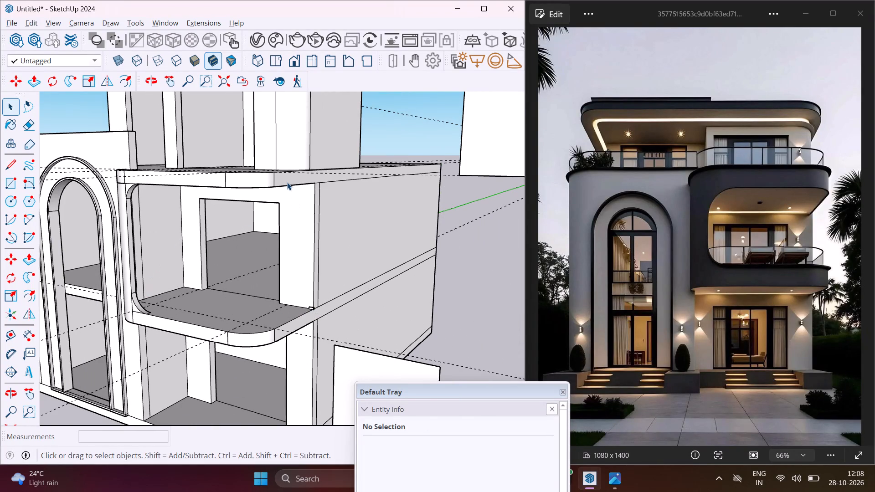
{"action": "scroll", "coordinate": [272, 187], "scroll_direction": "up", "scroll_amount": 9}
{"action": "middle_click_drag", "start_coordinate": [272, 187], "coordinate": [349, 129]}
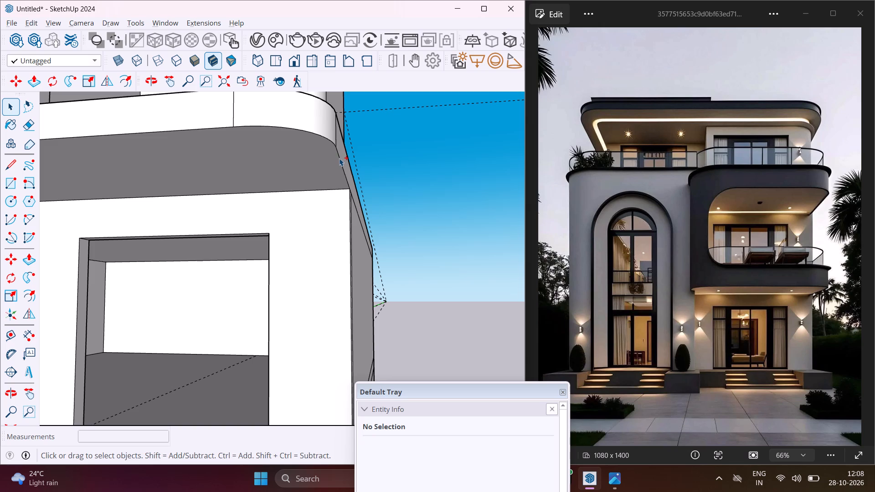
{"action": "left_click", "coordinate": [339, 158], "text": "ctrl"}
{"action": "left_click", "coordinate": [325, 138], "text": "ctrl"}
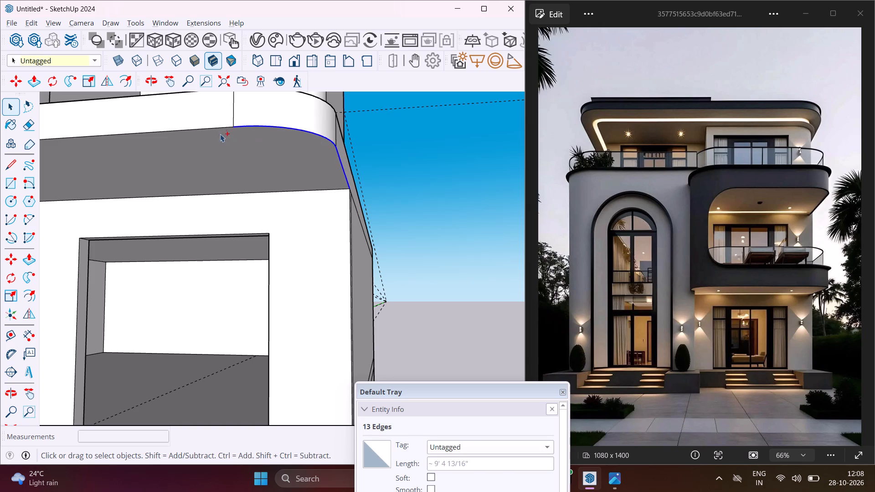
{"action": "left_click", "coordinate": [221, 128], "text": "ctrl"}
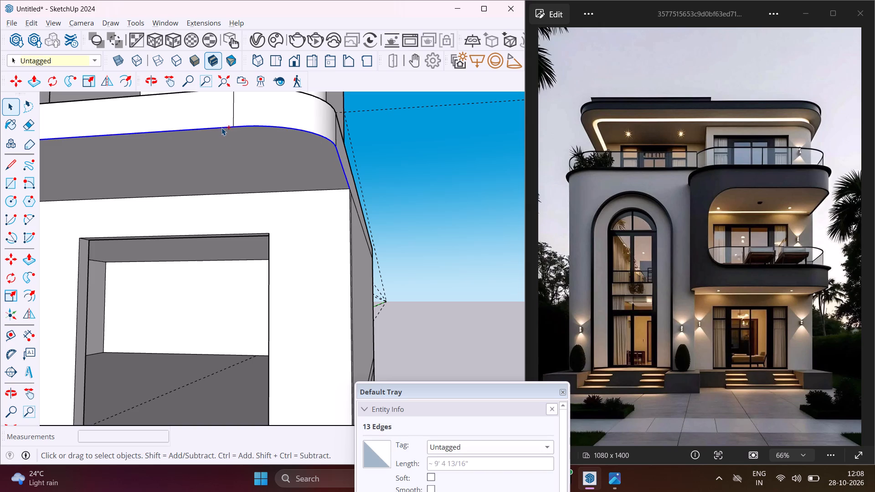
Add the balcony opening's outer upper corner arc and outer vertical edge to the selected outline.
{"action": "scroll", "coordinate": [248, 123], "scroll_direction": "down", "scroll_amount": 9, "text": "ctrl"}
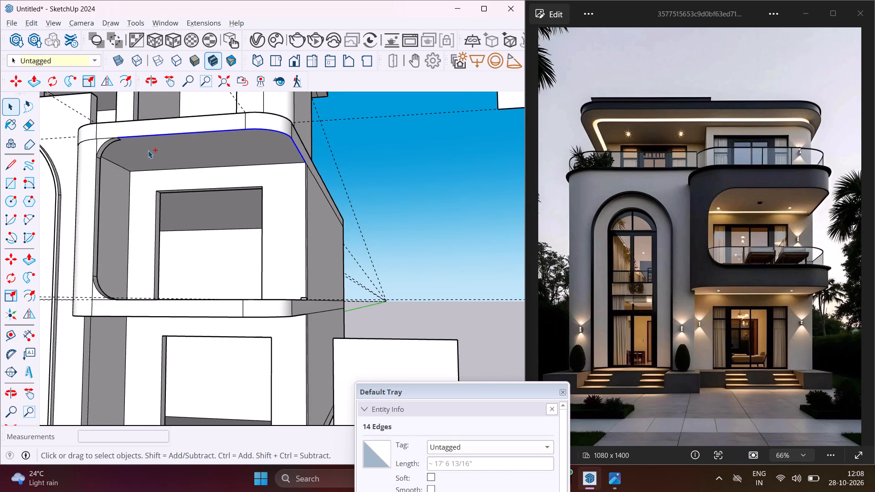
{"action": "scroll", "coordinate": [92, 144], "scroll_direction": "up", "scroll_amount": 12, "text": "ctrl"}
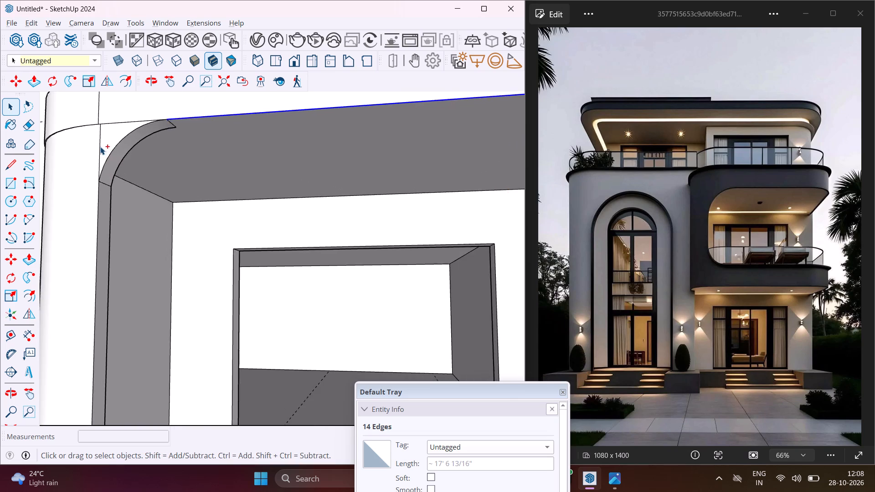
{"action": "scroll", "coordinate": [100, 147], "scroll_direction": "up", "scroll_amount": 9, "text": "ctrl"}
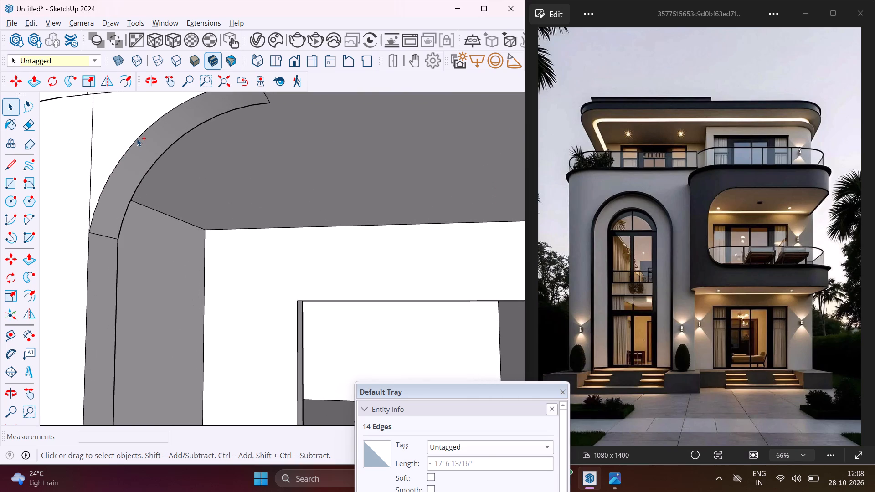
{"action": "left_click", "coordinate": [137, 138], "text": "ctrl"}
{"action": "scroll", "coordinate": [133, 139], "scroll_direction": "down", "scroll_amount": 3, "text": "ctrl"}
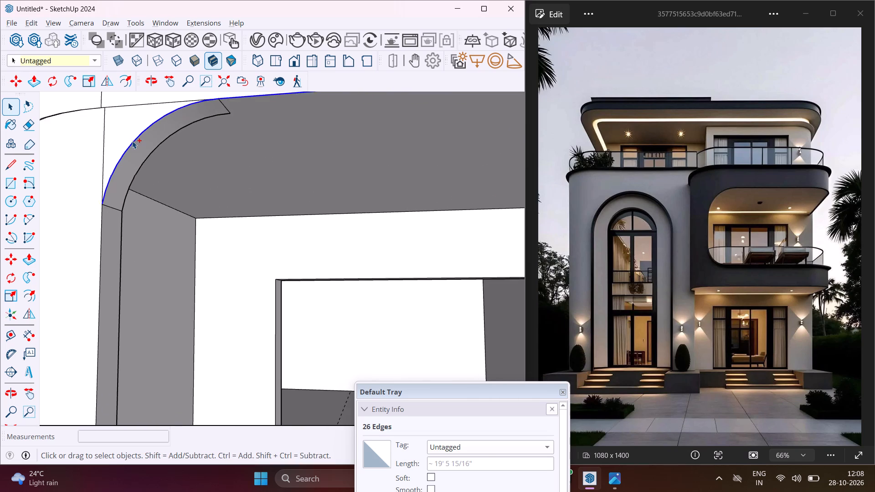
{"action": "scroll", "coordinate": [132, 141], "scroll_direction": "down", "scroll_amount": 3, "text": "ctrl"}
{"action": "scroll", "coordinate": [98, 232], "scroll_direction": "up", "scroll_amount": 6, "text": "ctrl"}
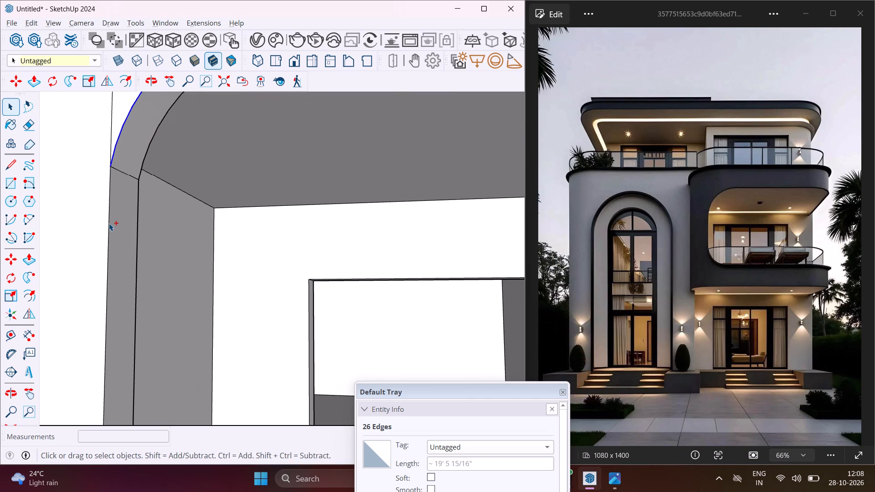
{"action": "left_click", "coordinate": [109, 223], "text": "ctrl"}
Add the balcony opening's outer lower corner arc and the lower slab's long front edge to the selected outline.
{"action": "scroll", "coordinate": [98, 172], "scroll_direction": "down", "scroll_amount": 12, "text": "ctrl"}
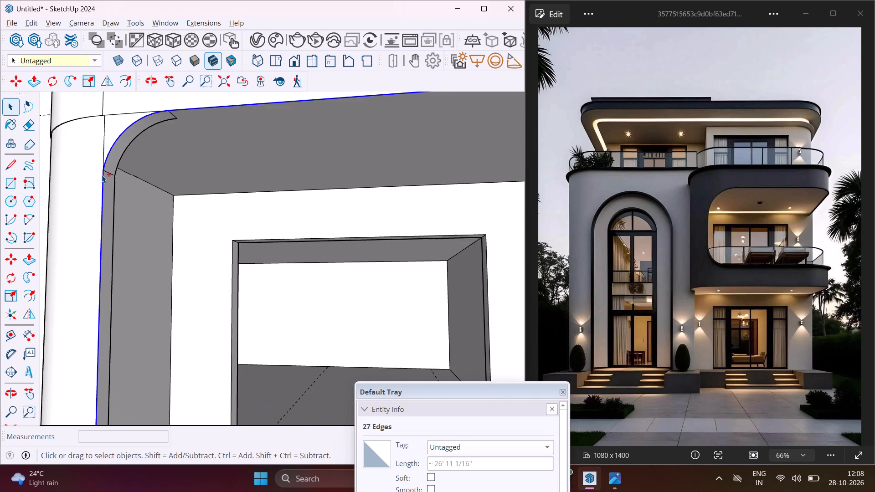
{"action": "scroll", "coordinate": [100, 174], "scroll_direction": "down", "scroll_amount": 6, "text": "ctrl"}
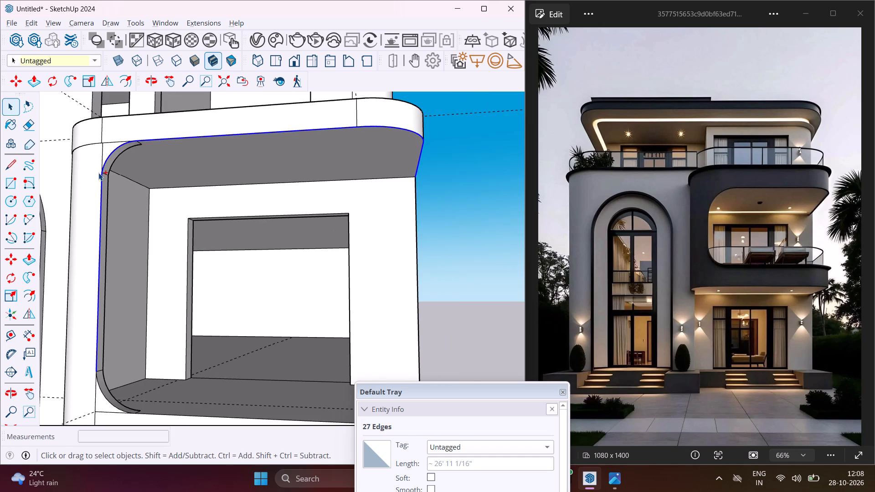
{"action": "scroll", "coordinate": [94, 172], "scroll_direction": "down", "scroll_amount": 4, "text": "ctrl"}
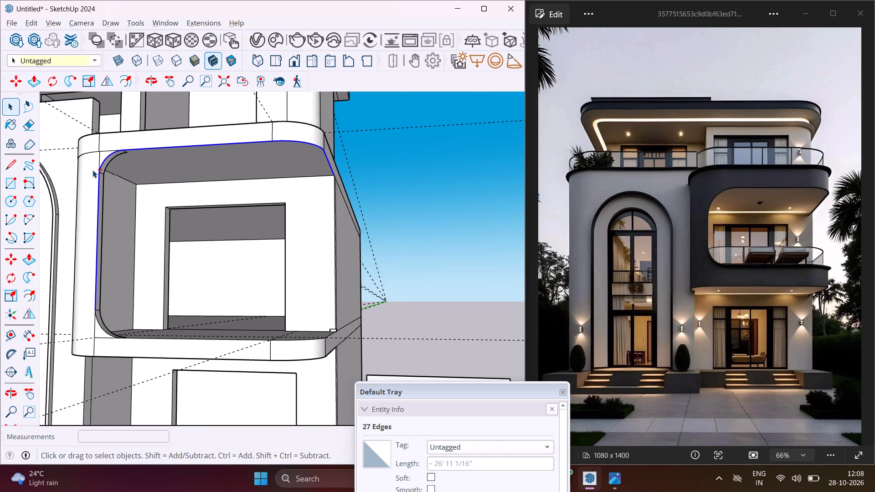
{"action": "middle_click_drag", "start_coordinate": [93, 170], "coordinate": [66, 212], "text": "ctrl"}
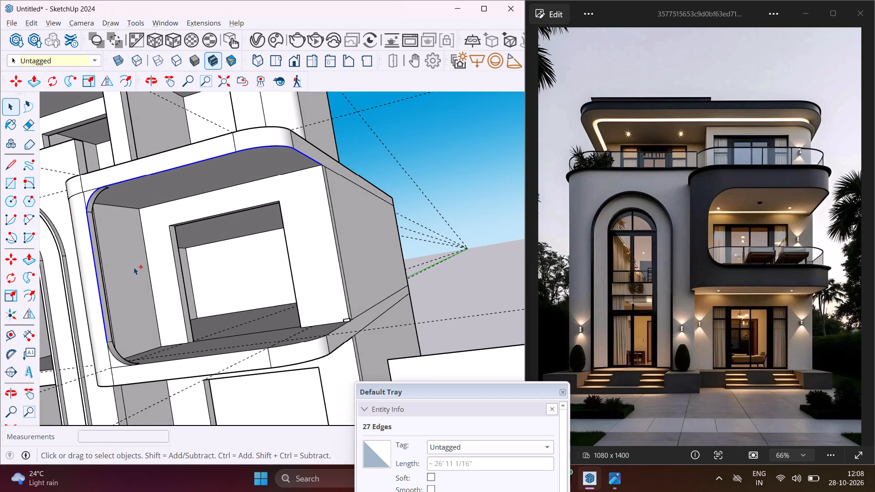
{"action": "scroll", "coordinate": [257, 315], "scroll_direction": "up", "scroll_amount": 3, "text": "ctrl"}
{"action": "middle_click_drag", "start_coordinate": [263, 323], "coordinate": [288, 377], "text": "ctrl"}
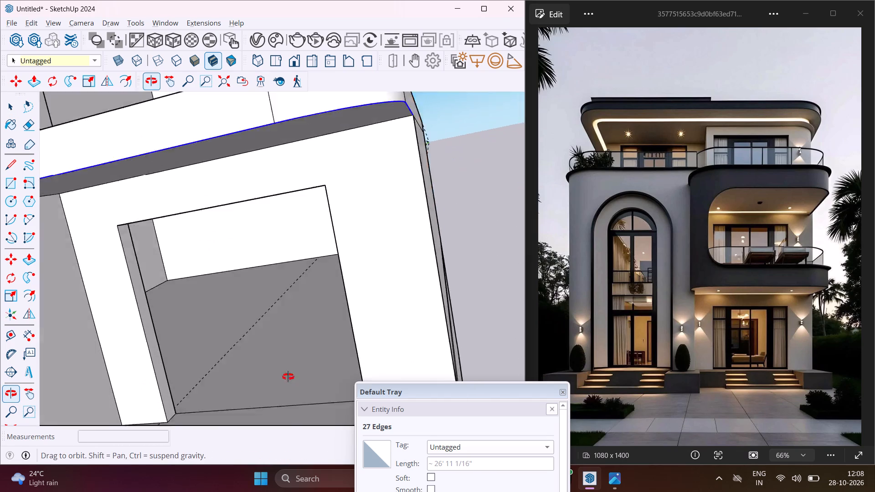
{"action": "middle_click_drag", "start_coordinate": [288, 377], "coordinate": [291, 384], "text": "ctrl"}
{"action": "scroll", "coordinate": [231, 248], "scroll_direction": "down", "scroll_amount": 5, "text": "ctrl"}
{"action": "scroll", "coordinate": [234, 177], "scroll_direction": "down", "scroll_amount": 9, "text": "ctrl"}
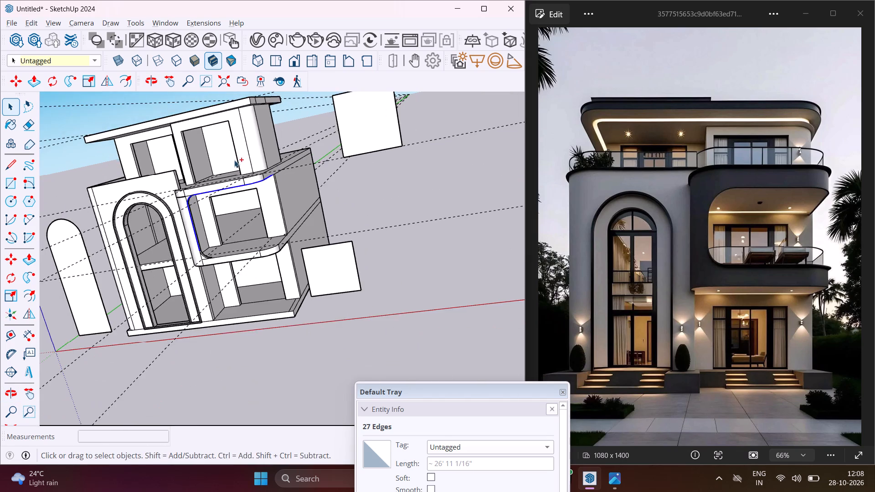
{"action": "scroll", "coordinate": [234, 150], "scroll_direction": "down", "scroll_amount": 4, "text": "ctrl"}
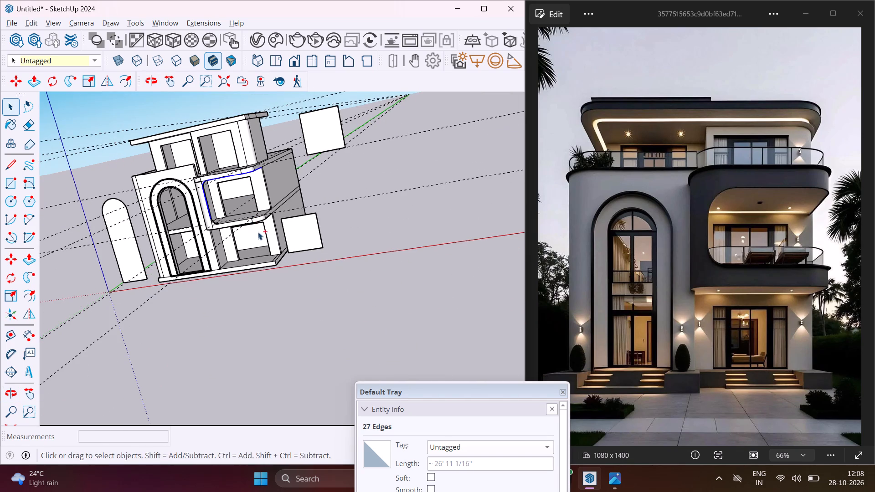
{"action": "scroll", "coordinate": [229, 217], "scroll_direction": "up", "scroll_amount": 13, "text": "ctrl"}
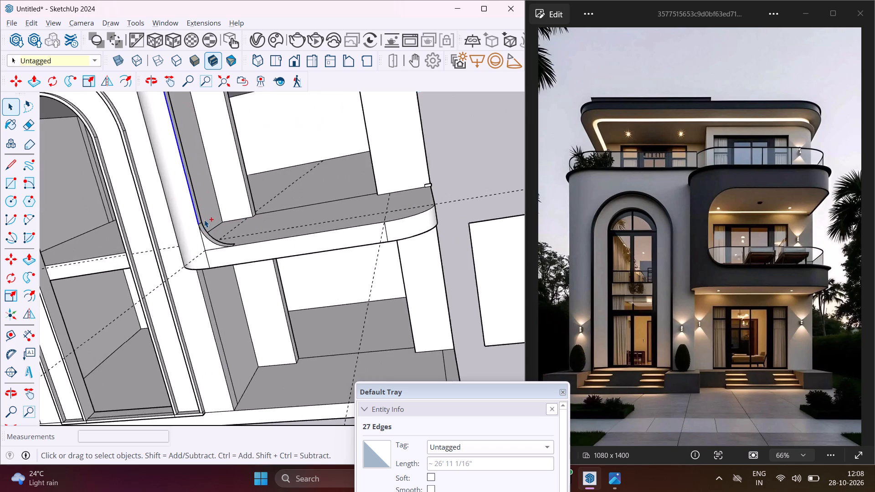
{"action": "scroll", "coordinate": [204, 220], "scroll_direction": "up", "scroll_amount": 9, "text": "ctrl"}
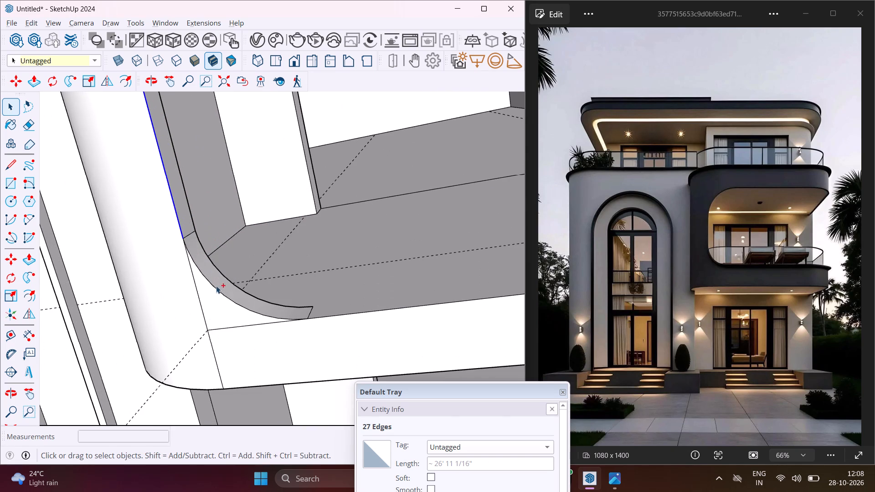
{"action": "left_click", "coordinate": [218, 290], "text": "ctrl"}
{"action": "scroll", "coordinate": [180, 258], "scroll_direction": "down", "scroll_amount": 4, "text": "ctrl"}
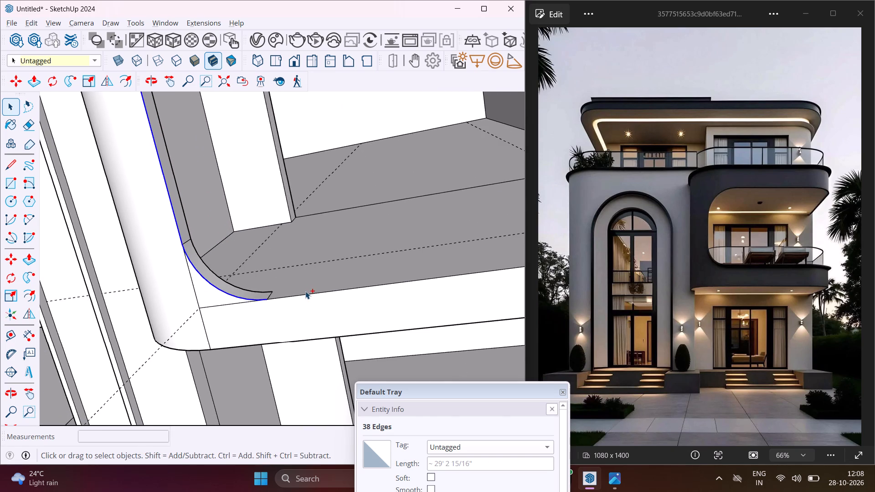
{"action": "middle_click_drag", "start_coordinate": [305, 291], "coordinate": [305, 329], "text": "ctrl"}
{"action": "scroll", "coordinate": [300, 318], "scroll_direction": "up", "scroll_amount": 10, "text": "ctrl"}
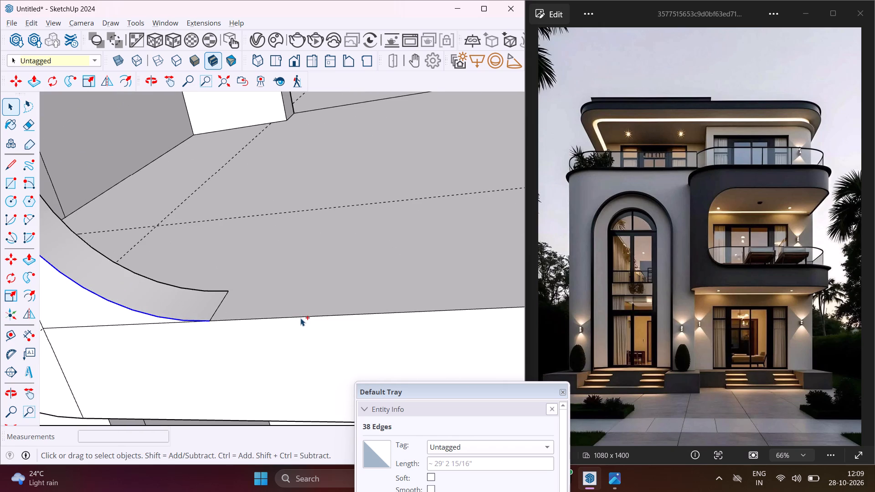
{"action": "left_click", "coordinate": [300, 318], "text": "ctrl"}
Add the lower slab's short side edge and rounded front corner arc to complete the selected balcony outline.
{"action": "scroll", "coordinate": [152, 297], "scroll_direction": "down", "scroll_amount": 6, "text": "ctrl"}
{"action": "scroll", "coordinate": [98, 297], "scroll_direction": "down", "scroll_amount": 6, "text": "ctrl"}
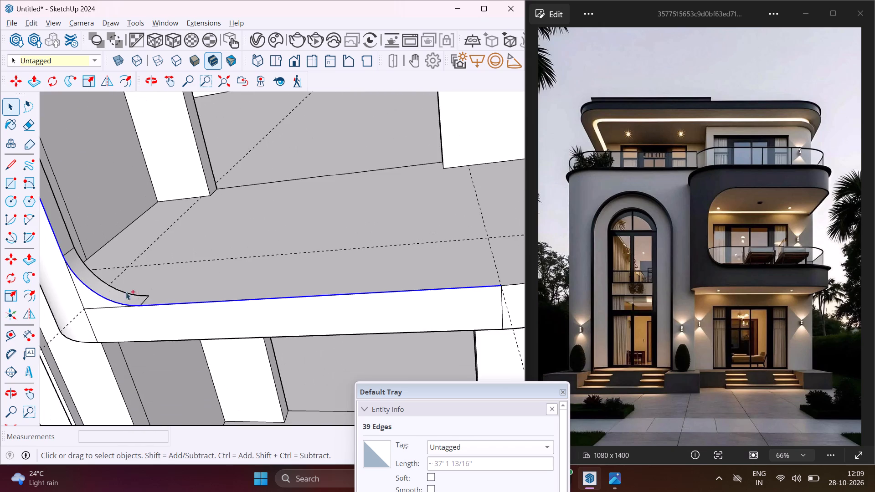
{"action": "scroll", "coordinate": [116, 290], "scroll_direction": "down", "scroll_amount": 10, "text": "ctrl"}
{"action": "scroll", "coordinate": [282, 280], "scroll_direction": "up", "scroll_amount": 9, "text": "ctrl"}
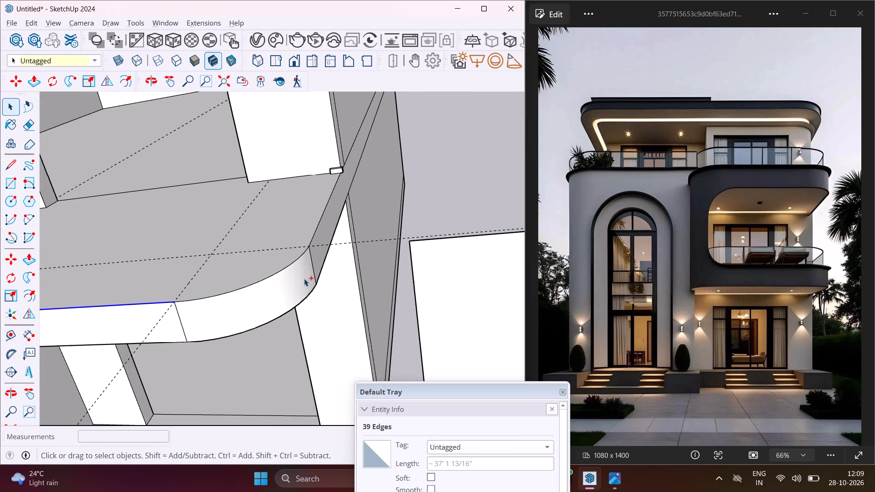
{"action": "middle_click_drag", "start_coordinate": [314, 238], "coordinate": [302, 289], "text": "ctrl"}
{"action": "scroll", "coordinate": [304, 272], "scroll_direction": "up", "scroll_amount": 4, "text": "ctrl"}
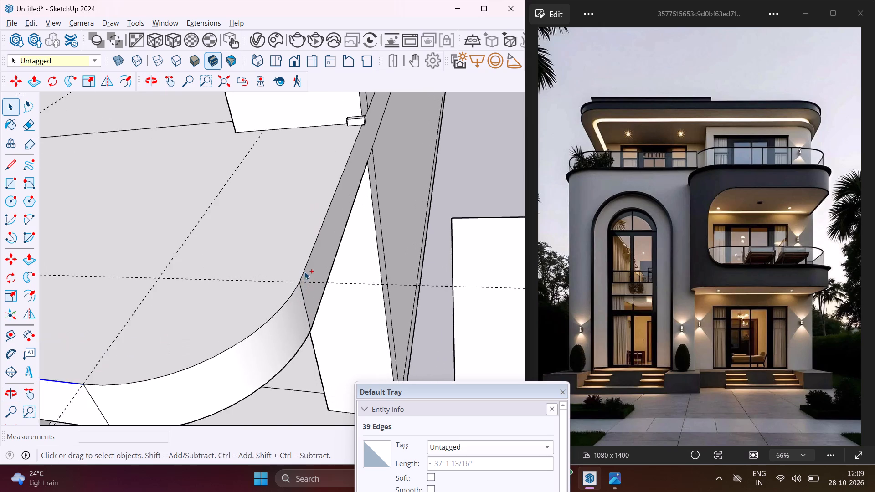
{"action": "scroll", "coordinate": [304, 272], "scroll_direction": "up", "scroll_amount": 3, "text": "ctrl"}
{"action": "left_click", "coordinate": [304, 272], "text": "ctrl"}
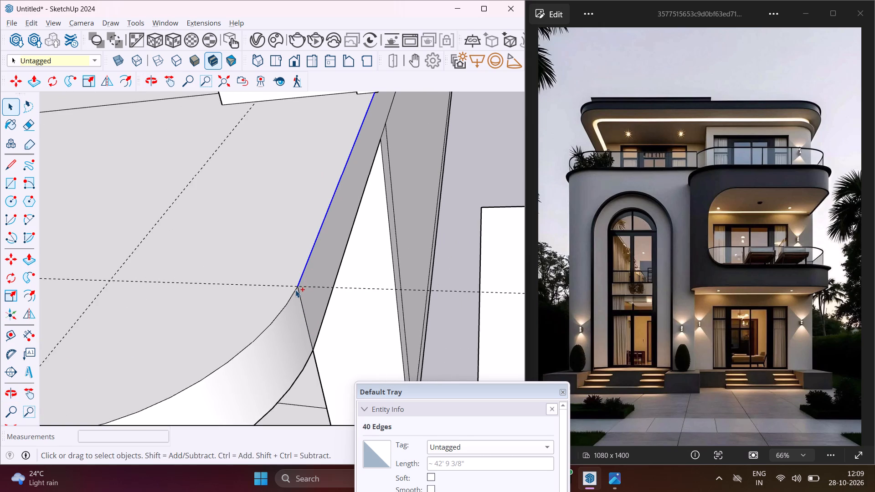
{"action": "left_click", "coordinate": [295, 291], "text": "ctrl"}
{"action": "scroll", "coordinate": [286, 282], "scroll_direction": "down", "scroll_amount": 6, "text": "ctrl"}
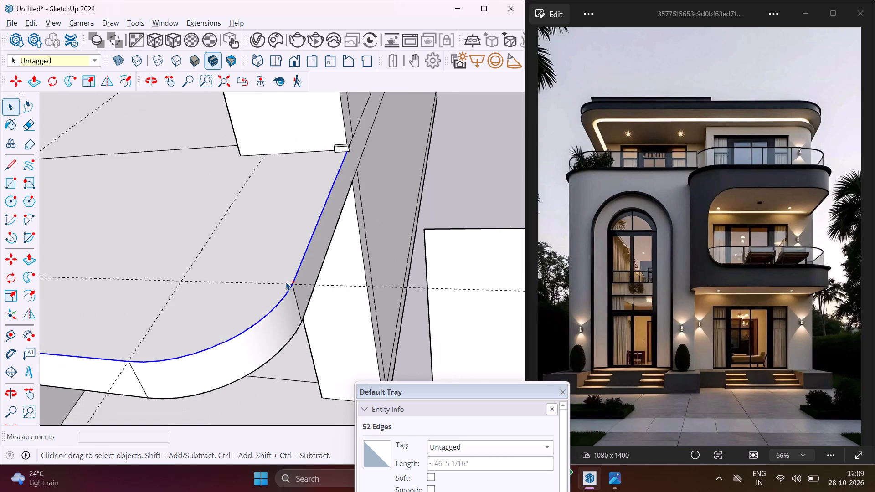
Extrude the small block's front face along the selected balcony outline with Follow Me.
{"action": "scroll", "coordinate": [215, 275], "scroll_direction": "down", "scroll_amount": 6}
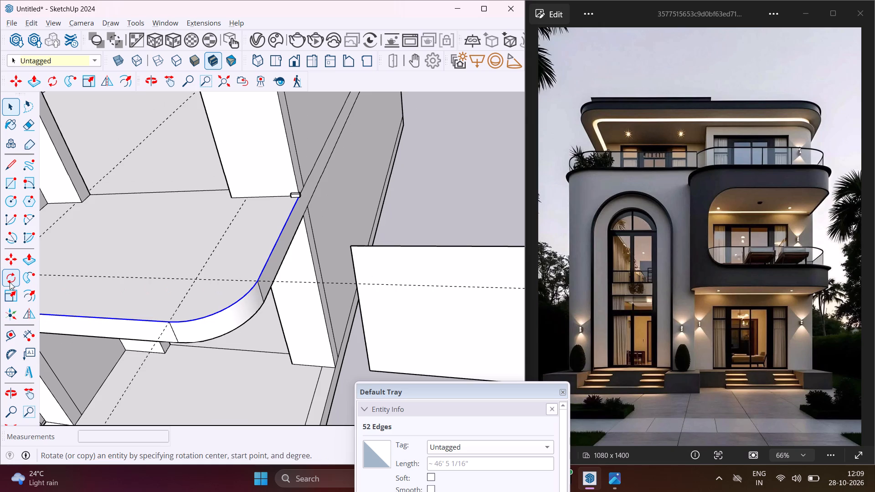
{"action": "left_click", "coordinate": [29, 279]}
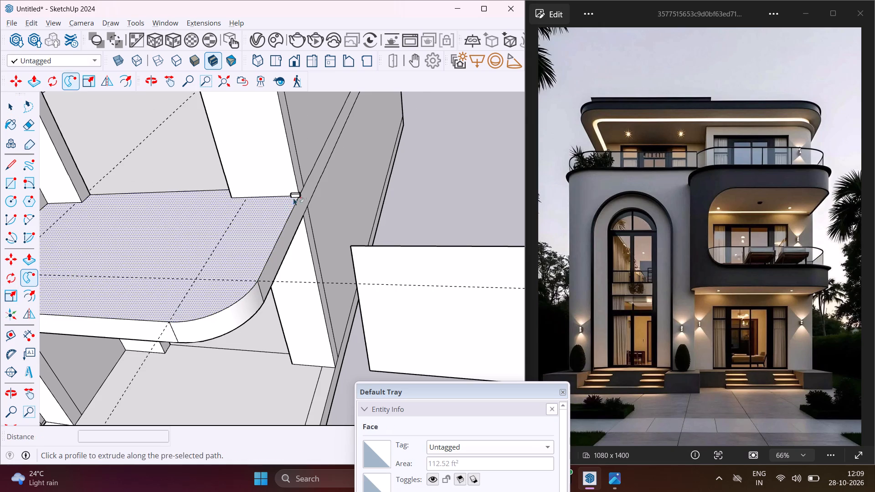
{"action": "scroll", "coordinate": [299, 194], "scroll_direction": "up", "scroll_amount": 18}
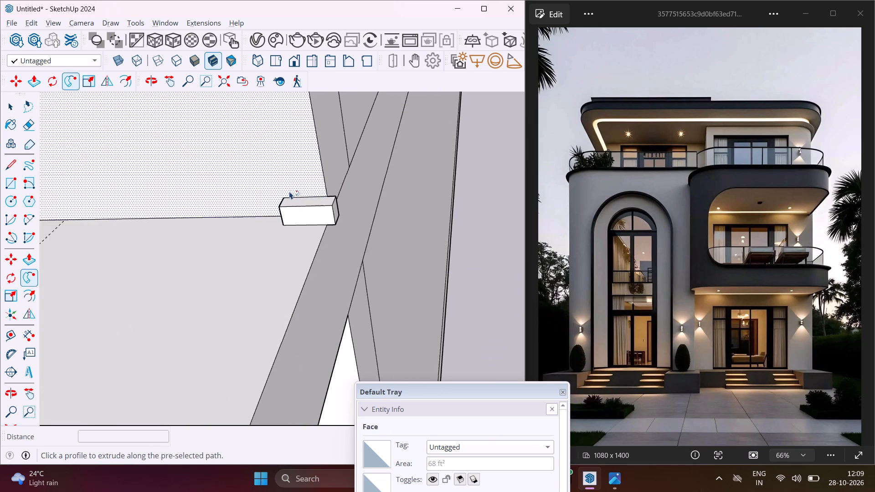
{"action": "left_click", "coordinate": [309, 220]}
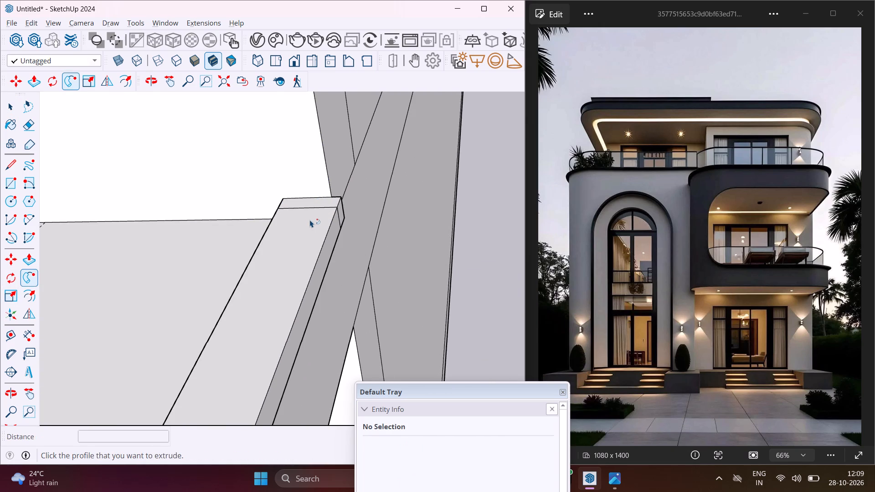
{"action": "scroll", "coordinate": [310, 220], "scroll_direction": "down", "scroll_amount": 19}
{"action": "scroll", "coordinate": [324, 215], "scroll_direction": "down", "scroll_amount": 5}
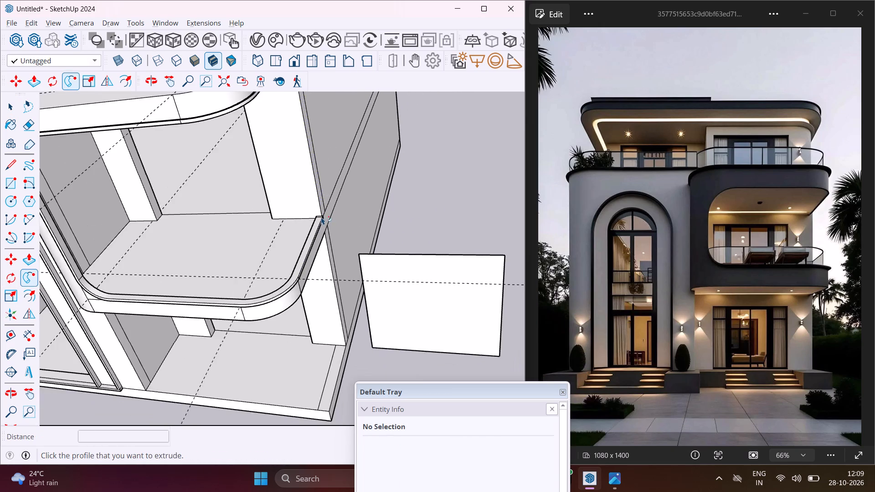
{"action": "scroll", "coordinate": [319, 219], "scroll_direction": "down", "scroll_amount": 5}
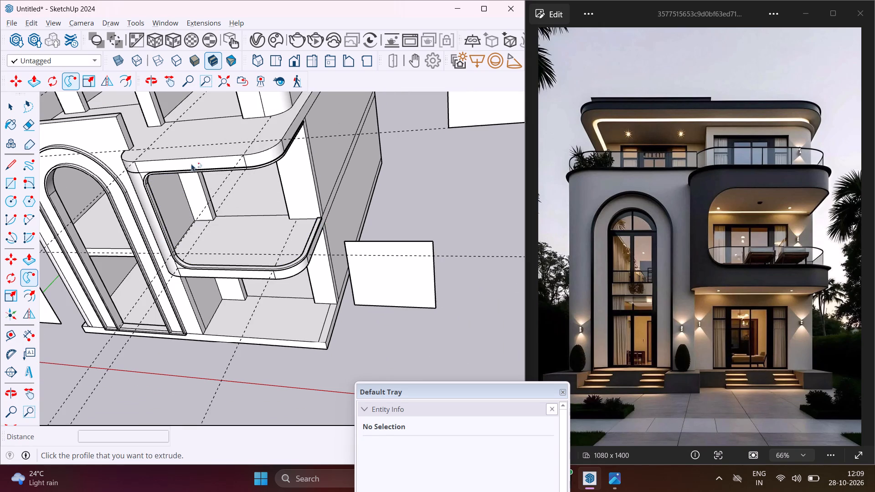
{"action": "key", "text": "Escape"}
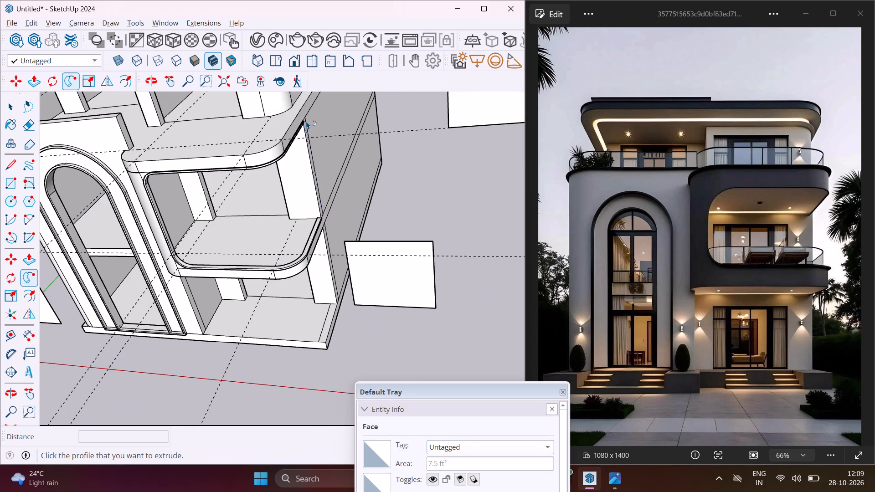
{"action": "key", "text": "space"}
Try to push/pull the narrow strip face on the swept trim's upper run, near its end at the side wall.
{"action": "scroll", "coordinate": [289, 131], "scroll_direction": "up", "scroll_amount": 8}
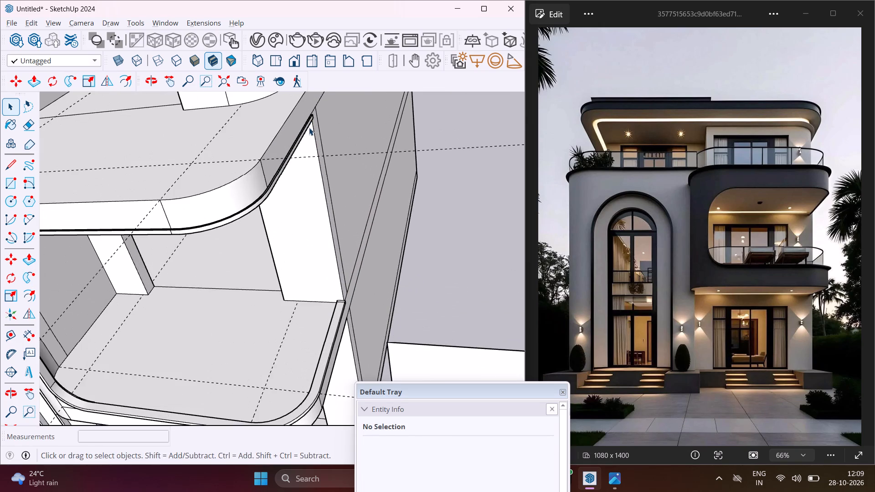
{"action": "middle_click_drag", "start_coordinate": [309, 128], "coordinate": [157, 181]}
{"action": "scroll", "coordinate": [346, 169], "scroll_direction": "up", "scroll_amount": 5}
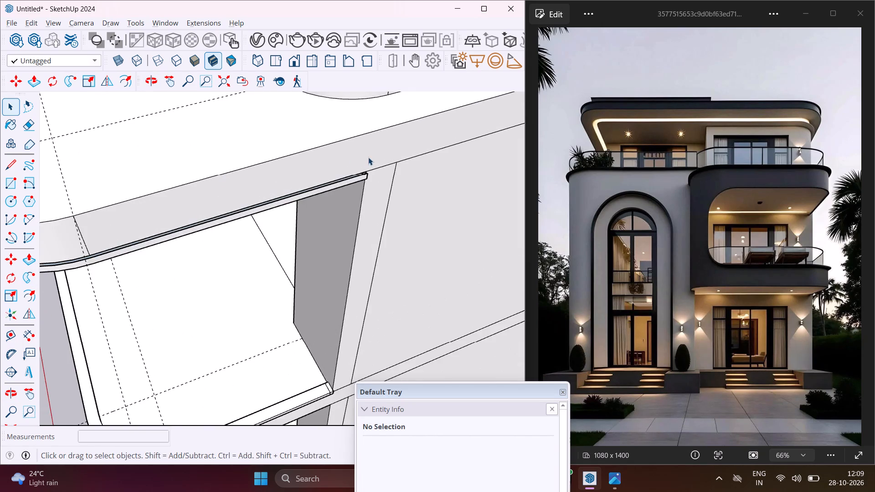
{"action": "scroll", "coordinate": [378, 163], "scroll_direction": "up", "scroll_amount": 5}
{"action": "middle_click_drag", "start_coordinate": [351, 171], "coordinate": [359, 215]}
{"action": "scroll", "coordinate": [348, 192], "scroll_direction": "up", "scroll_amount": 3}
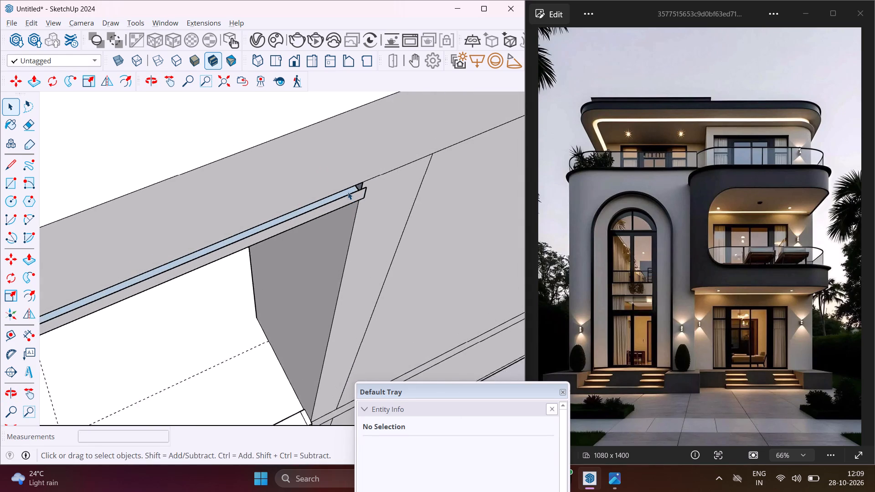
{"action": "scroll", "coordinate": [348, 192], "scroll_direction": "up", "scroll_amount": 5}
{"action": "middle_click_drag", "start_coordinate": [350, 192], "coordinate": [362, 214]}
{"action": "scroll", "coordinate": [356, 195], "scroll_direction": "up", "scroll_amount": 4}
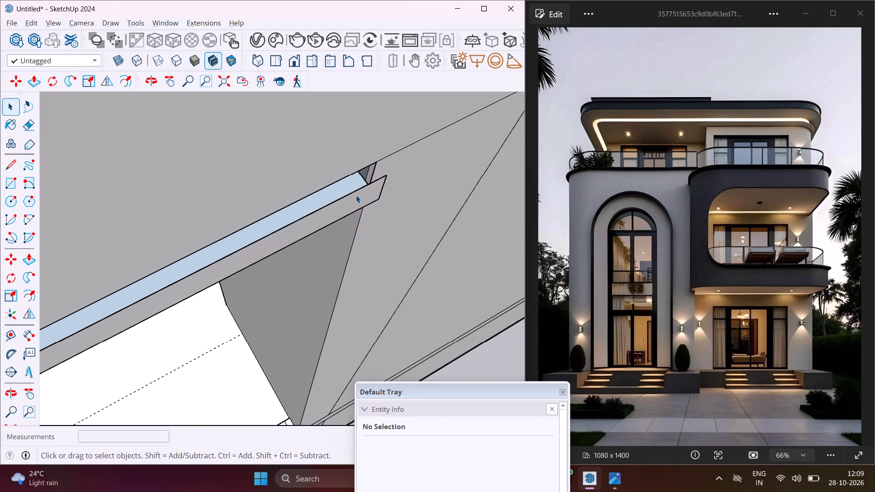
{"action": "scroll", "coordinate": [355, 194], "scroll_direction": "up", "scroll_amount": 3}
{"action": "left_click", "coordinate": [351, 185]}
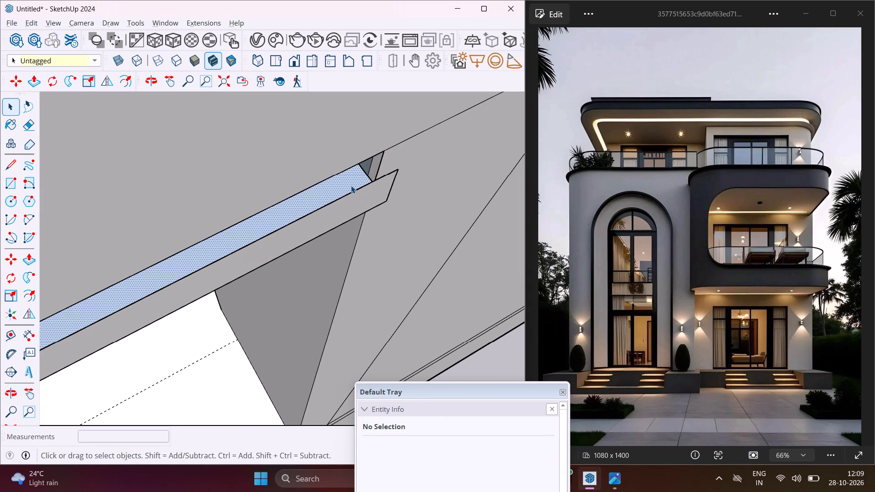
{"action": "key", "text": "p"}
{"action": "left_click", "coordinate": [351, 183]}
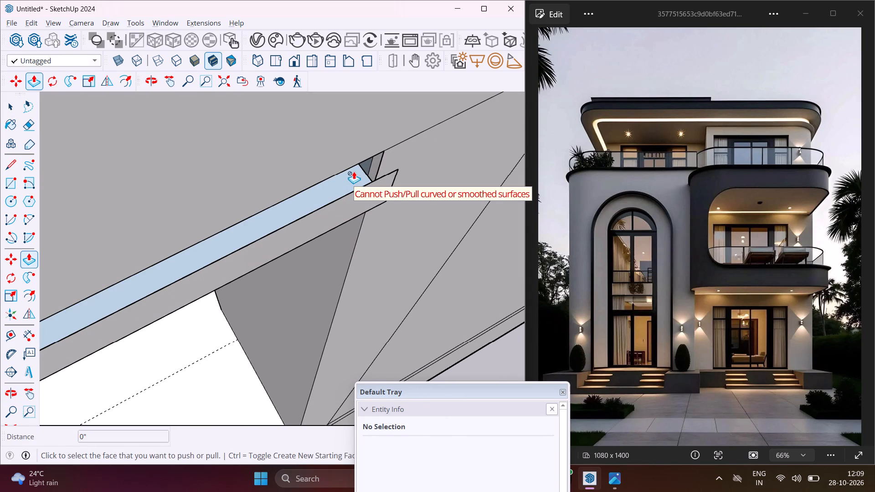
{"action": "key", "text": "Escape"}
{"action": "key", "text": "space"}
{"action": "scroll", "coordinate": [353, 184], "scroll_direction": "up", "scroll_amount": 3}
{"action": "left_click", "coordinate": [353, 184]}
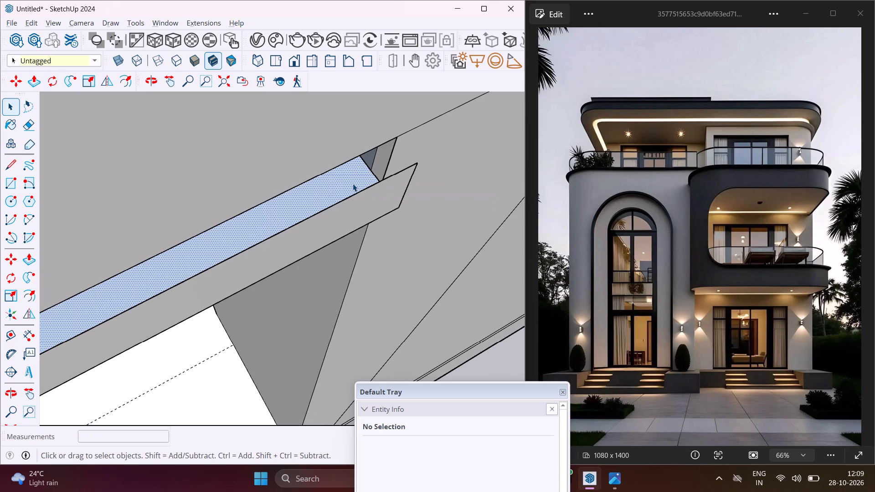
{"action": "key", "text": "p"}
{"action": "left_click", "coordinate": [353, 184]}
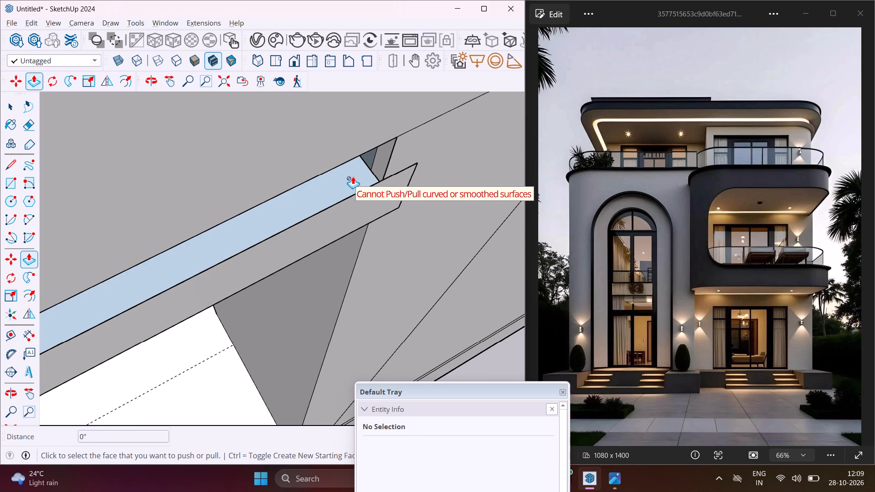
Examine the swept trim's upper run from below, where it meets the upper slab and the side wall.
{"action": "scroll", "coordinate": [353, 176], "scroll_direction": "down", "scroll_amount": 5}
{"action": "middle_click_drag", "start_coordinate": [348, 184], "coordinate": [487, 6]}
{"action": "scroll", "coordinate": [426, 82], "scroll_direction": "down", "scroll_amount": 6}
{"action": "scroll", "coordinate": [340, 162], "scroll_direction": "down", "scroll_amount": 5}
{"action": "middle_click_drag", "start_coordinate": [305, 175], "coordinate": [314, 181]}
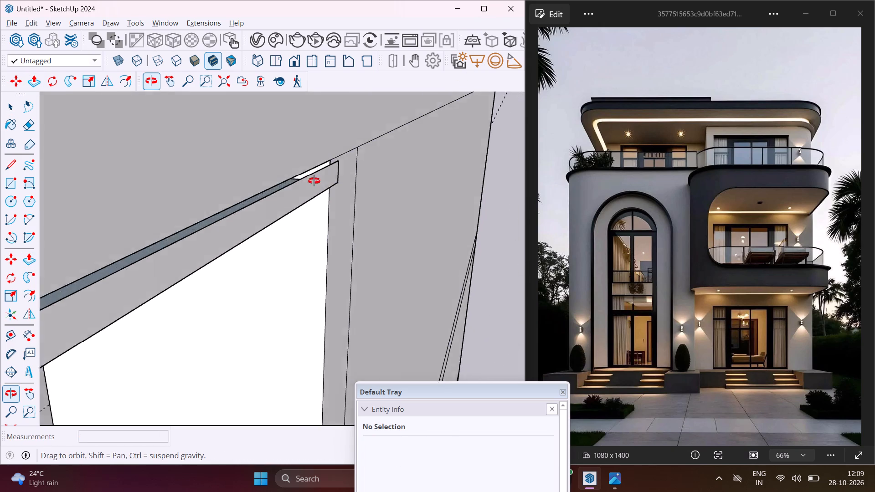
{"action": "middle_click_drag", "start_coordinate": [314, 181], "coordinate": [351, 185]}
{"action": "key", "text": "Escape"}
{"action": "key", "text": "space"}
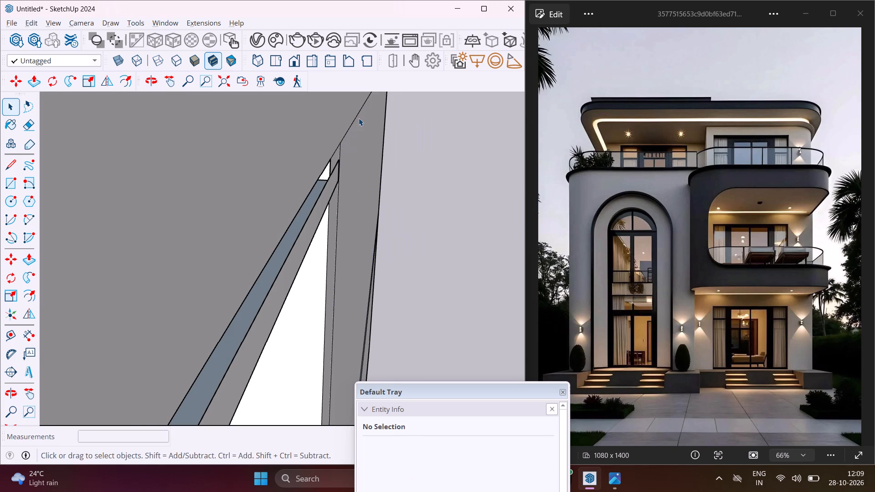
{"action": "scroll", "coordinate": [359, 118], "scroll_direction": "down", "scroll_amount": 8}
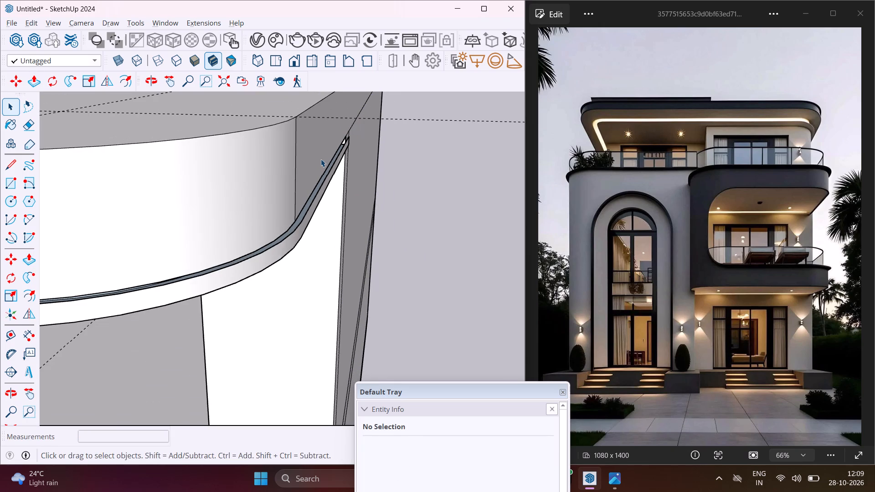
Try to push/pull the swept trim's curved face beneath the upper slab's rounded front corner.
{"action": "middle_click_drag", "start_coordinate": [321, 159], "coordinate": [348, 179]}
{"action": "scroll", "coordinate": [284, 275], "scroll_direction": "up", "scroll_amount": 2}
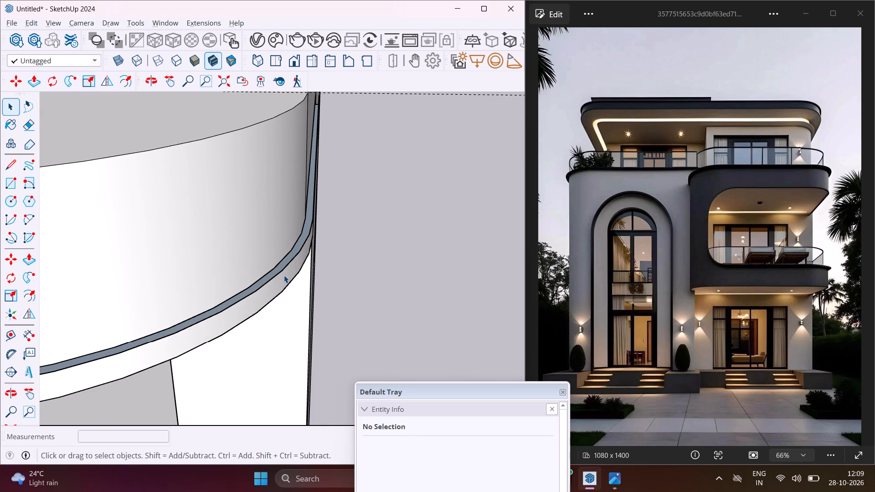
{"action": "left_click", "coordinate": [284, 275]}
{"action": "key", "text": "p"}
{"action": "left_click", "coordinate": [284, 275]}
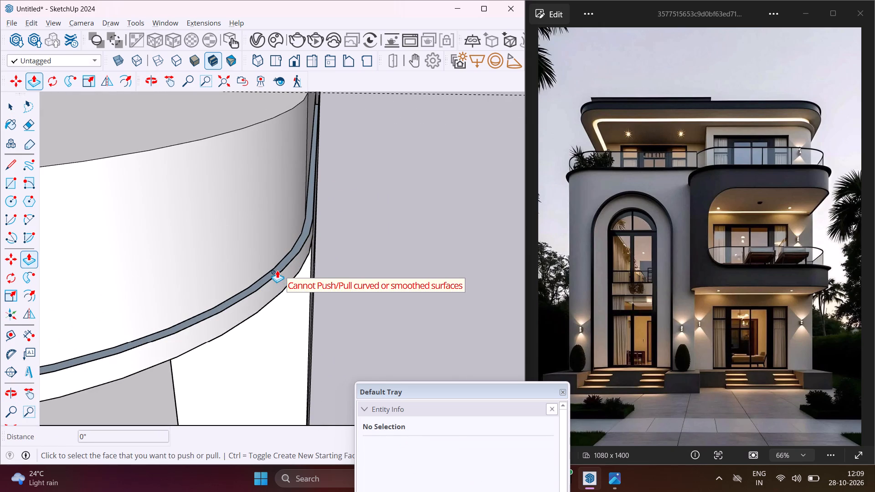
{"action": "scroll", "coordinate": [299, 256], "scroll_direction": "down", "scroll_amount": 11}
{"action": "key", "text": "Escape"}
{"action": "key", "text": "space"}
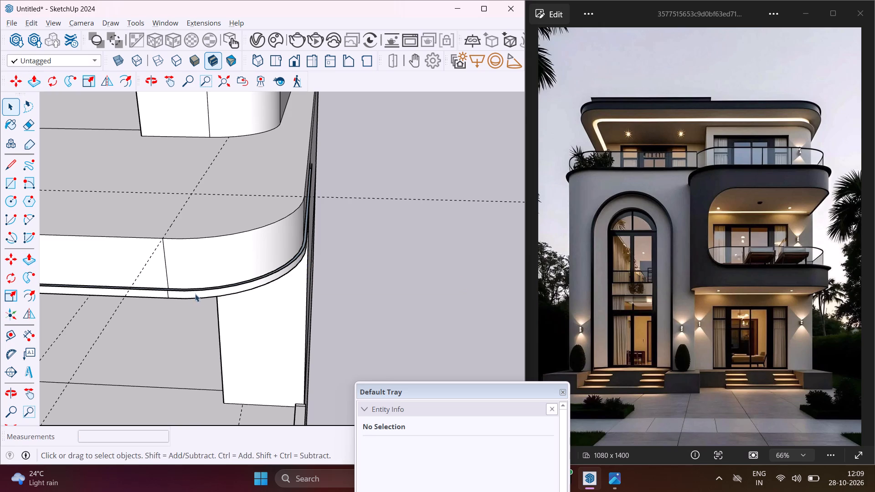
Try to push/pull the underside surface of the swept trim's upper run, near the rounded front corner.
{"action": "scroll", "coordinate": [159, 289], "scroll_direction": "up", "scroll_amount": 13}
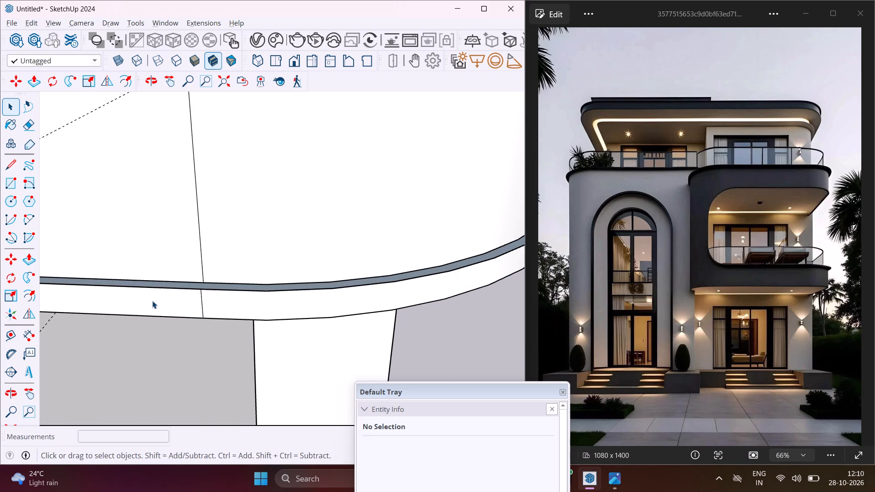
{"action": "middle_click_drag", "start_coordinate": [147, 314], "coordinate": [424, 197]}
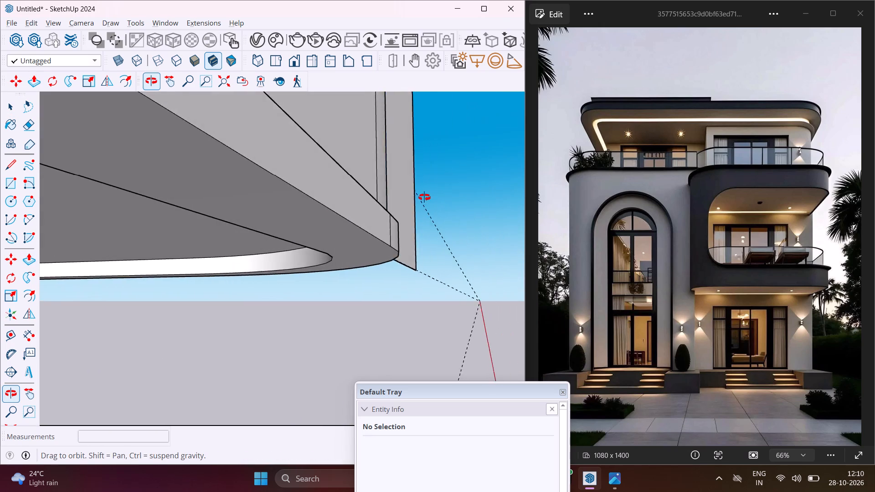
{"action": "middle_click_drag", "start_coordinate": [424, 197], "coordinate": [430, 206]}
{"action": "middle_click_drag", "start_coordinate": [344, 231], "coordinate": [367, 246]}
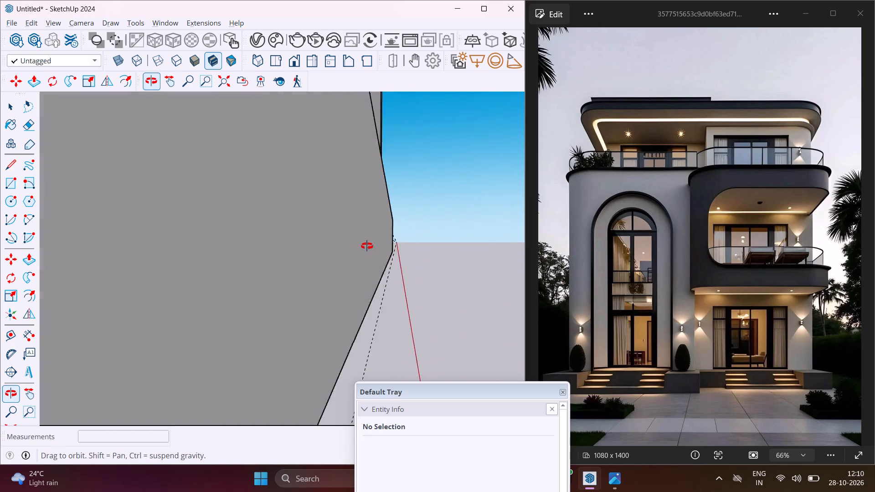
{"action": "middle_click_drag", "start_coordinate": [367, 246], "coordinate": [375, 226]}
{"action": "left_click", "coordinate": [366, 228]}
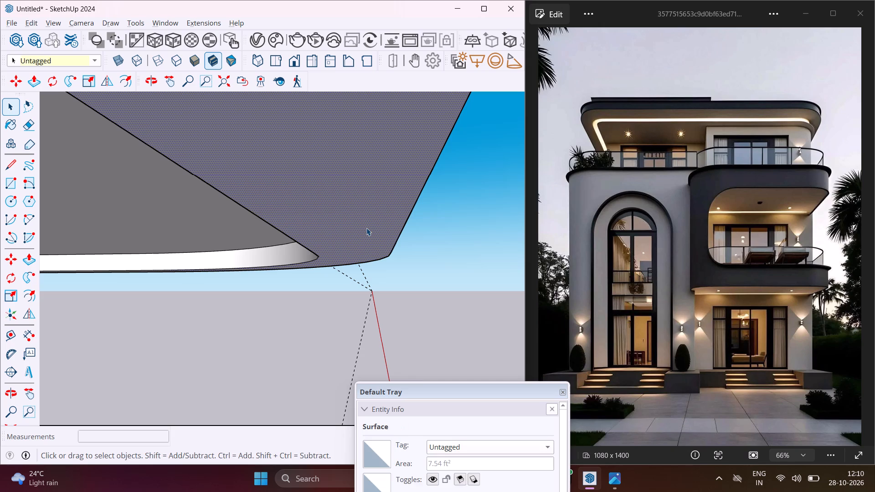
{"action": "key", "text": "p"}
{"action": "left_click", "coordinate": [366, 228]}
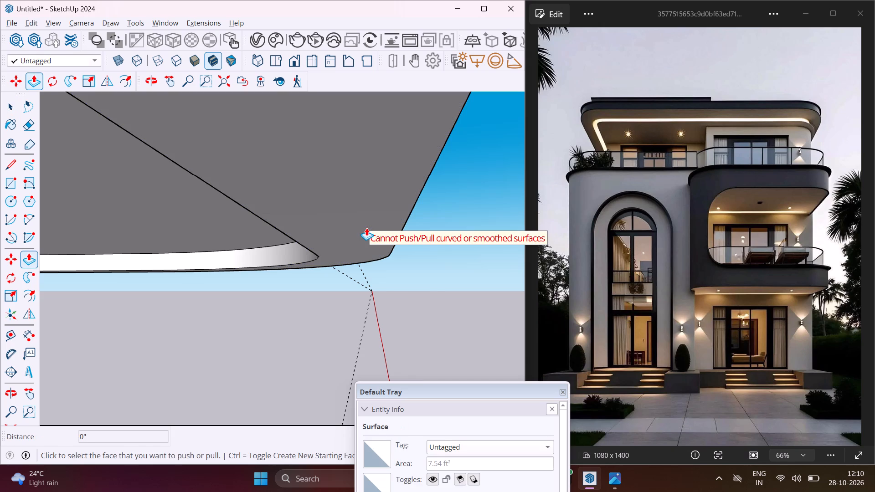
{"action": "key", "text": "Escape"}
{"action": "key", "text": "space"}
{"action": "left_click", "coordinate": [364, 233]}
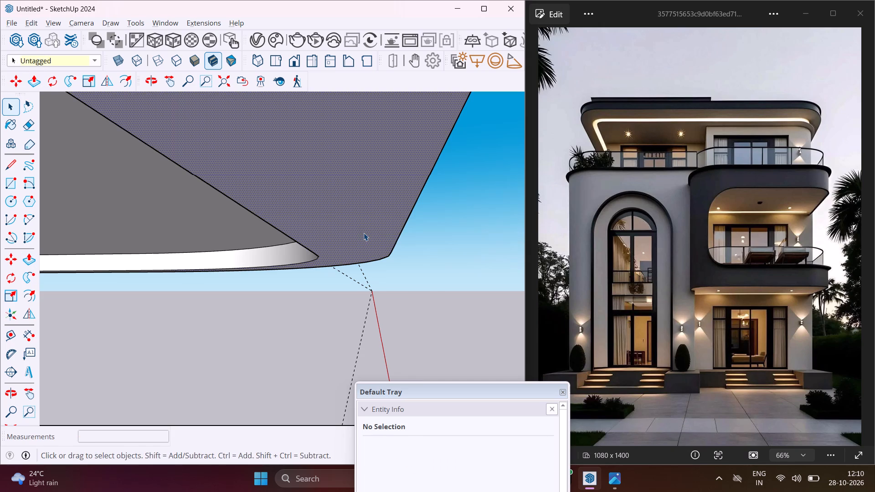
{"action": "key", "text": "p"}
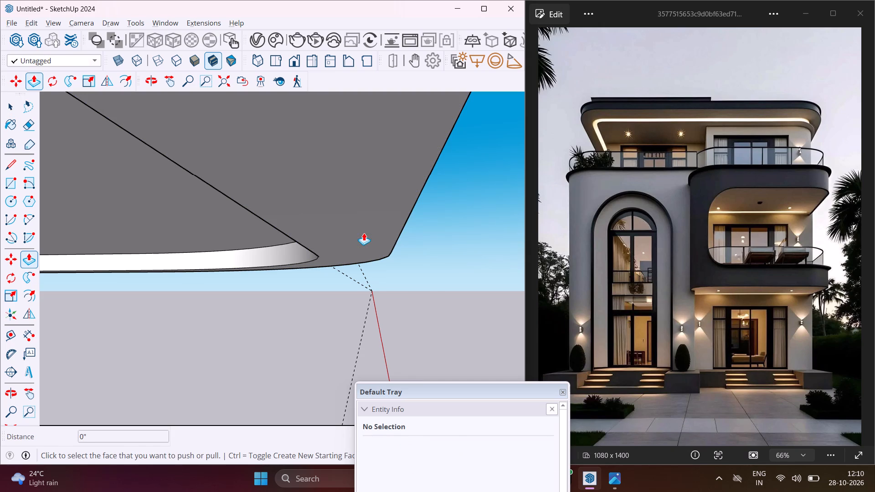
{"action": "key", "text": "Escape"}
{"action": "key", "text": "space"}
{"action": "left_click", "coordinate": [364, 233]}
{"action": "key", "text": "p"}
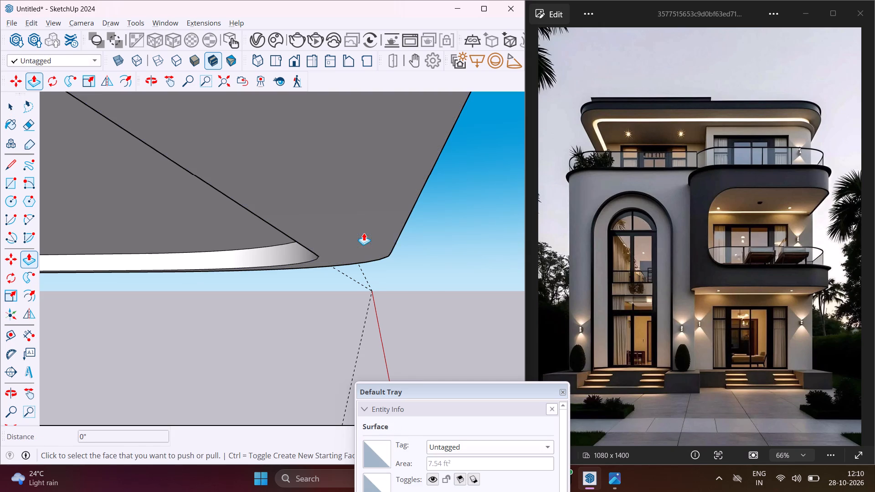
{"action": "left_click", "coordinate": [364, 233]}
Examine the swept trim around the balcony opening, especially its lower run along the slab's side edge and rounded corner.
{"action": "middle_click_drag", "start_coordinate": [355, 208], "coordinate": [210, 236]}
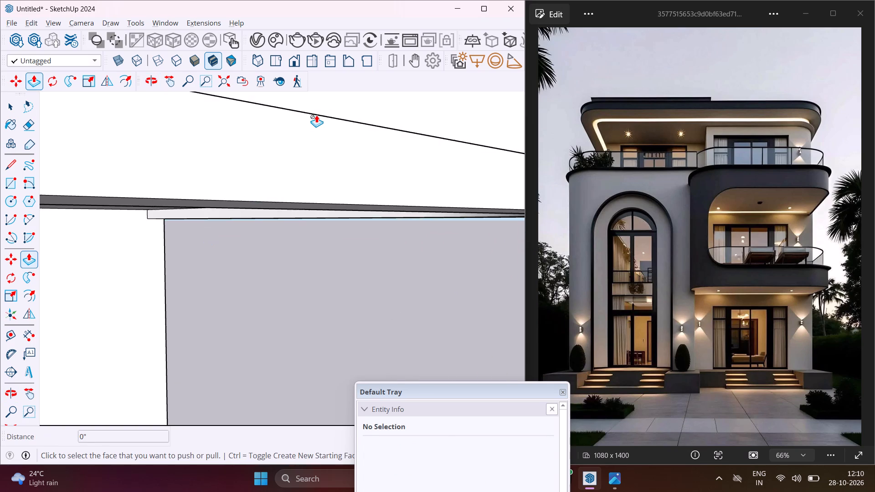
{"action": "scroll", "coordinate": [316, 113], "scroll_direction": "down", "scroll_amount": 20}
{"action": "scroll", "coordinate": [334, 151], "scroll_direction": "down", "scroll_amount": 15}
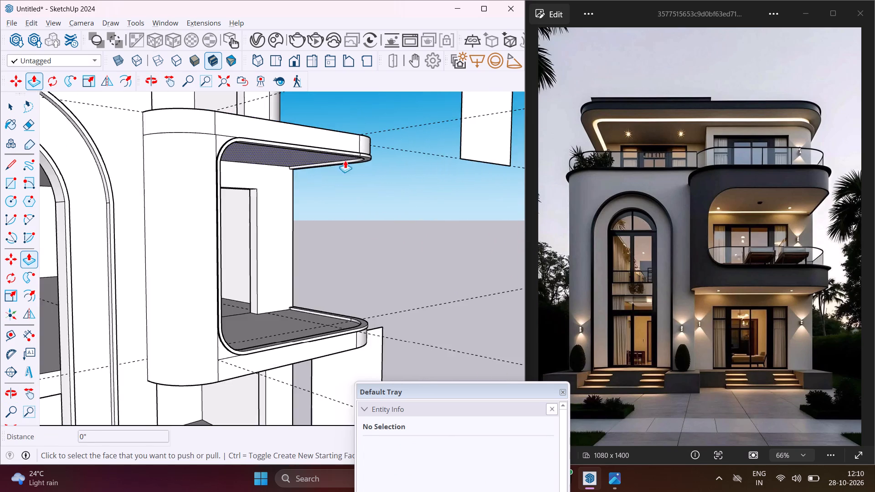
{"action": "scroll", "coordinate": [339, 159], "scroll_direction": "down", "scroll_amount": 12}
{"action": "middle_click_drag", "start_coordinate": [322, 200], "coordinate": [298, 267]}
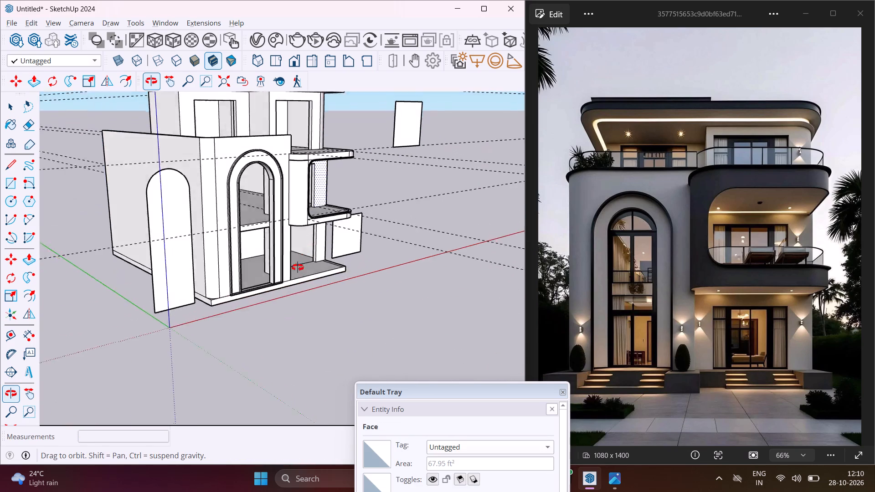
{"action": "middle_click_drag", "start_coordinate": [298, 267], "coordinate": [225, 362]}
{"action": "scroll", "coordinate": [360, 210], "scroll_direction": "up", "scroll_amount": 9}
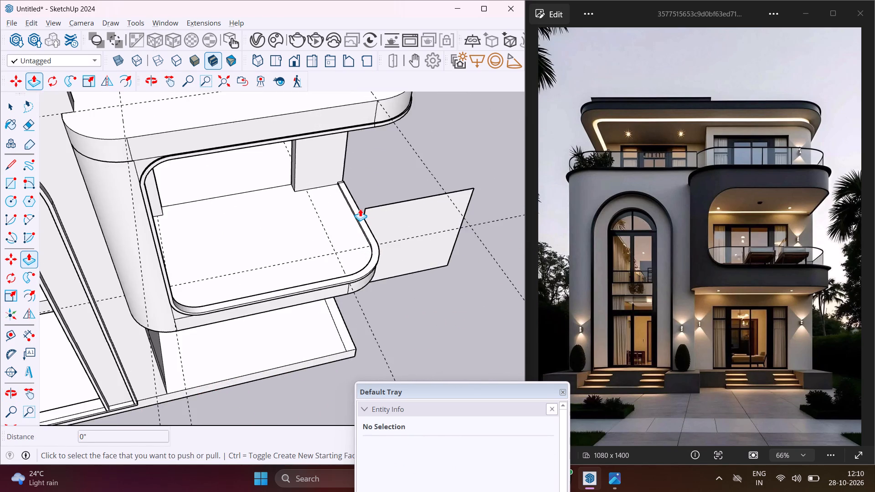
{"action": "scroll", "coordinate": [360, 209], "scroll_direction": "up", "scroll_amount": 12}
{"action": "scroll", "coordinate": [326, 211], "scroll_direction": "down", "scroll_amount": 11}
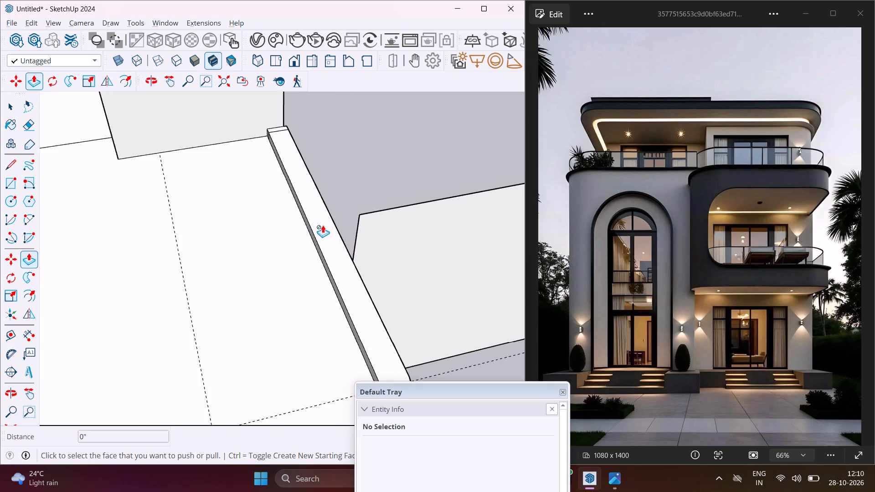
{"action": "scroll", "coordinate": [323, 225], "scroll_direction": "down", "scroll_amount": 2}
{"action": "middle_click_drag", "start_coordinate": [323, 225], "coordinate": [304, 176]}
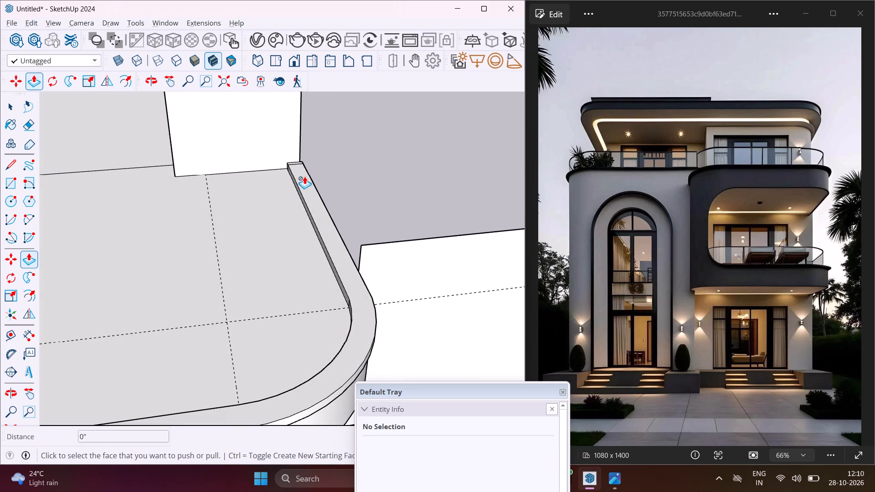
{"action": "scroll", "coordinate": [306, 164], "scroll_direction": "down", "scroll_amount": 5}
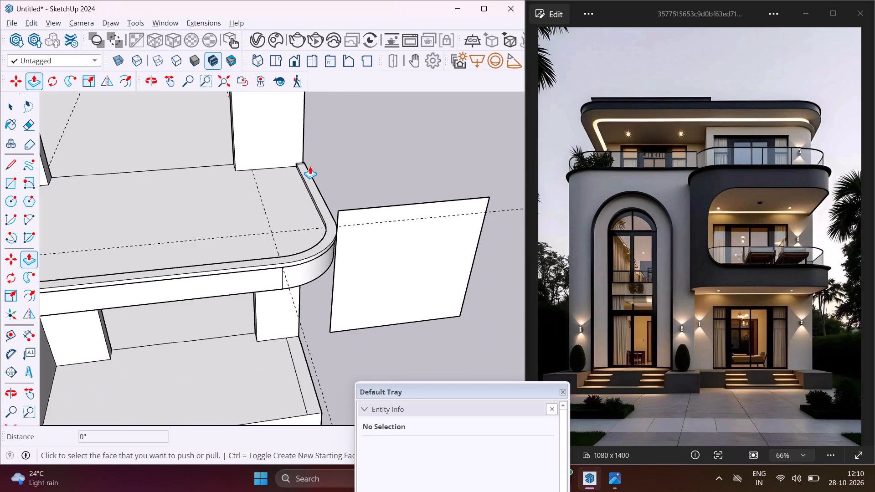
{"action": "key", "text": "Escape"}
{"action": "key", "text": "space"}
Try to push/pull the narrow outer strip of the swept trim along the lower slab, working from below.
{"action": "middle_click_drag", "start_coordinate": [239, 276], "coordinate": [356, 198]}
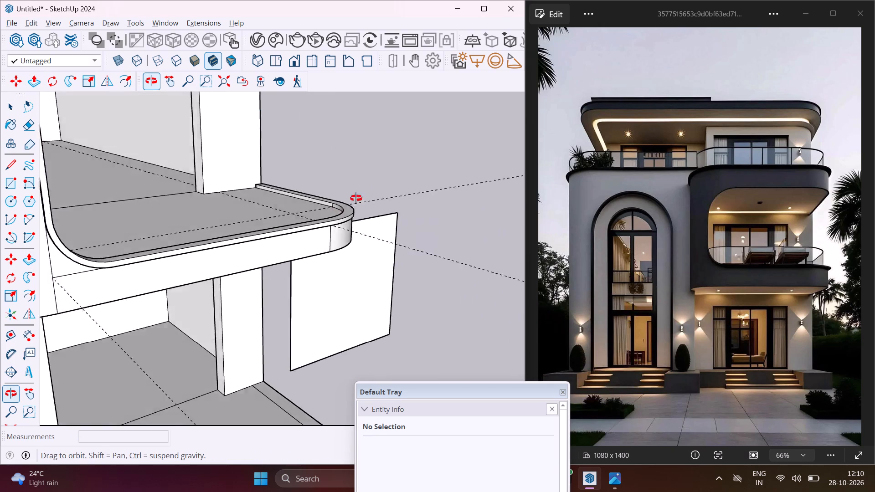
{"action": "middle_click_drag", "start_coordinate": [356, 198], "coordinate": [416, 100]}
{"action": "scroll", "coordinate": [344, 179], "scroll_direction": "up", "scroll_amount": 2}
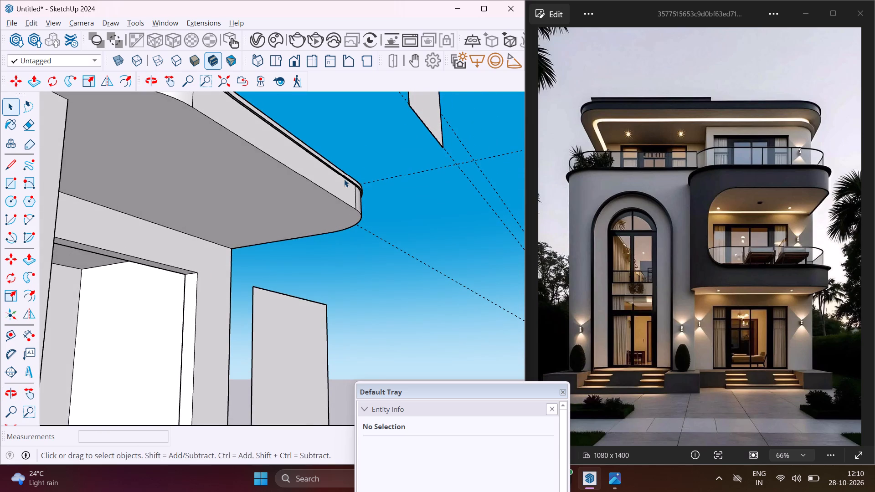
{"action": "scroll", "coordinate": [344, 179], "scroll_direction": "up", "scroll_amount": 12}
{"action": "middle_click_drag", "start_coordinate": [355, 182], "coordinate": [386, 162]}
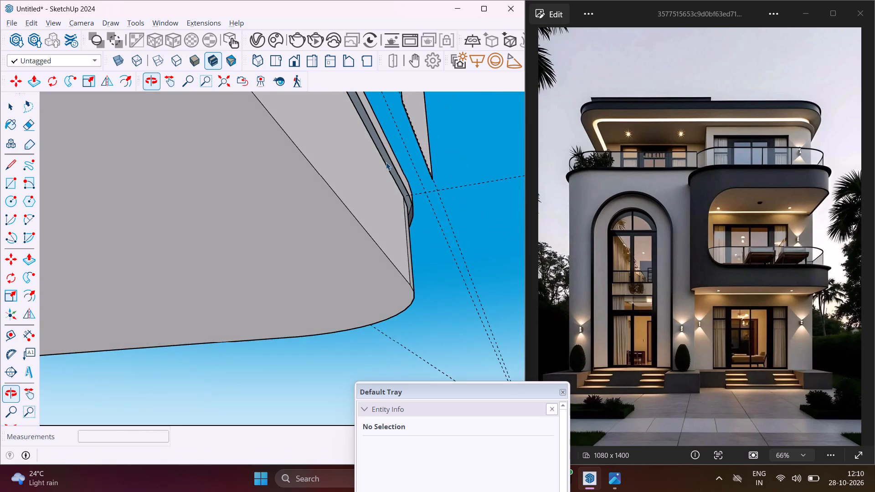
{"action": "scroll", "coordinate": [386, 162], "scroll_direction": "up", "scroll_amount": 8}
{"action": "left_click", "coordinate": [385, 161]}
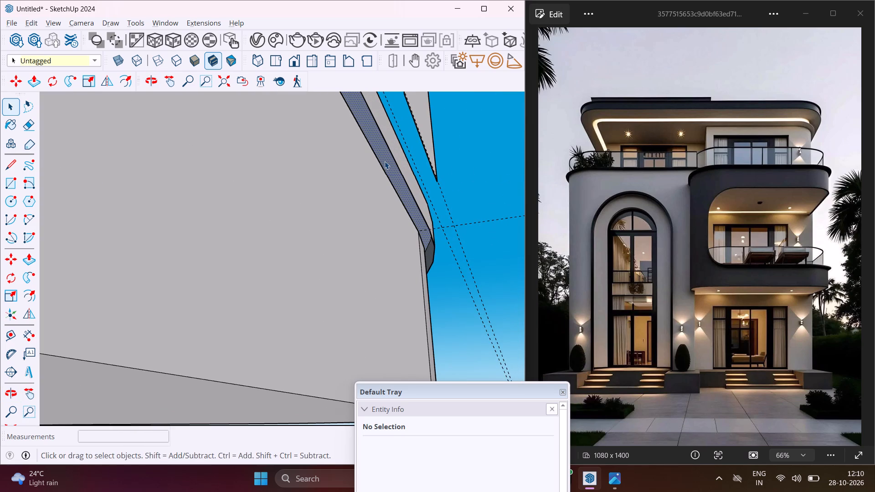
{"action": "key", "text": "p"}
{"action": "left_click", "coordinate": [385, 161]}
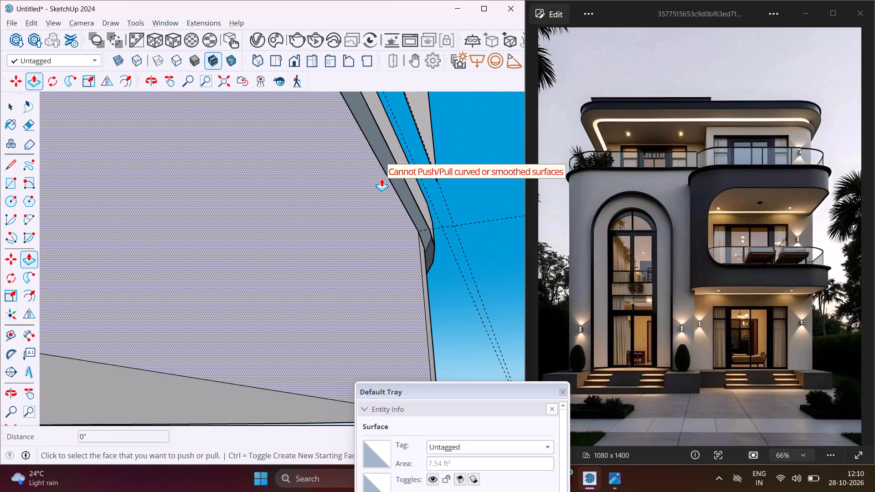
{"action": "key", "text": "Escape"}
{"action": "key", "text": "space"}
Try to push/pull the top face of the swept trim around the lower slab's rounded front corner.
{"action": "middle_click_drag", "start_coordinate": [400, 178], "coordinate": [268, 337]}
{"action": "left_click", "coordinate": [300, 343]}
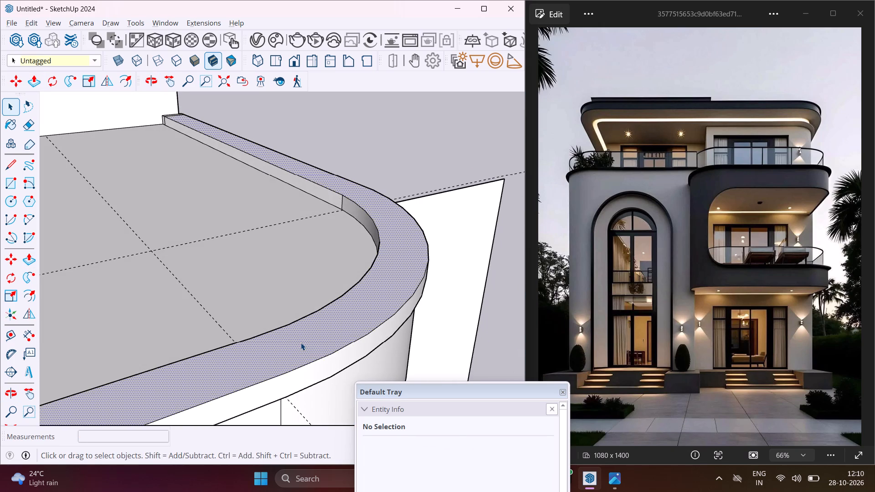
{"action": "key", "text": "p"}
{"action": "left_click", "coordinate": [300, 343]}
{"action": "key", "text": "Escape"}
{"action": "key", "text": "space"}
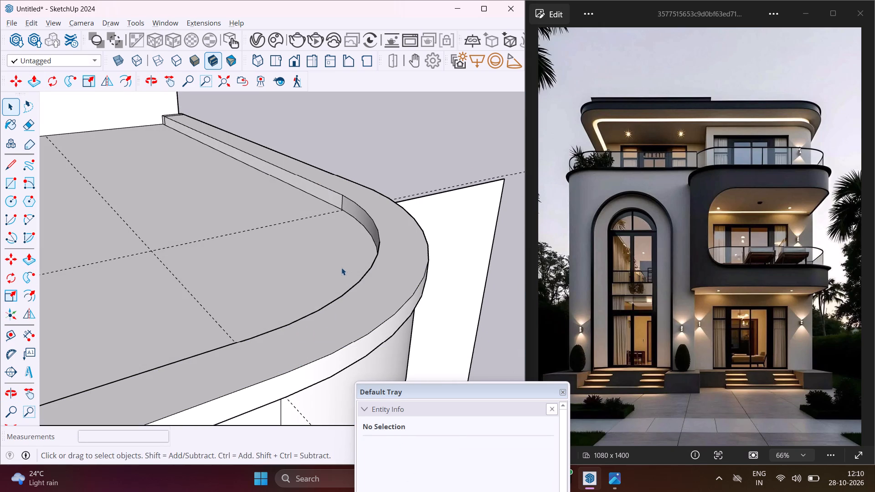
Push the waste piece outside the arc at the roof slab's front corner above the arched wing down 1' to round it.
{"action": "scroll", "coordinate": [330, 251], "scroll_direction": "down", "scroll_amount": 20}
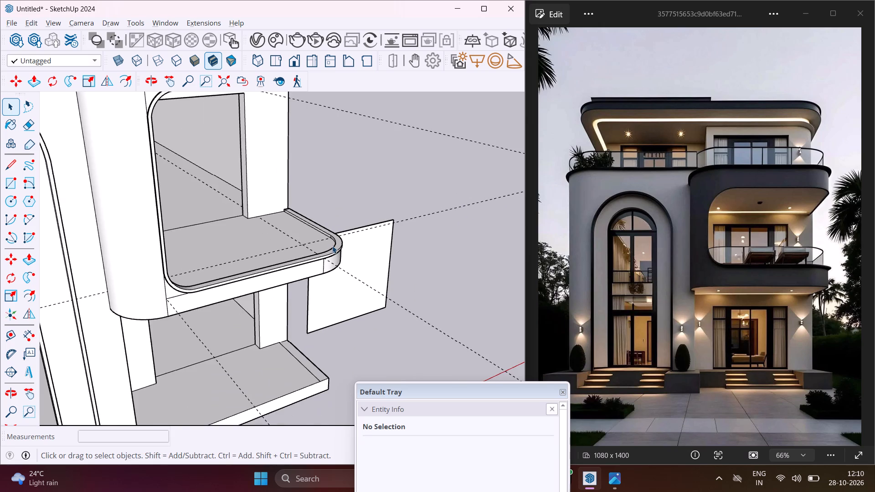
{"action": "scroll", "coordinate": [332, 246], "scroll_direction": "down", "scroll_amount": 4}
{"action": "middle_click_drag", "start_coordinate": [327, 246], "coordinate": [231, 266]}
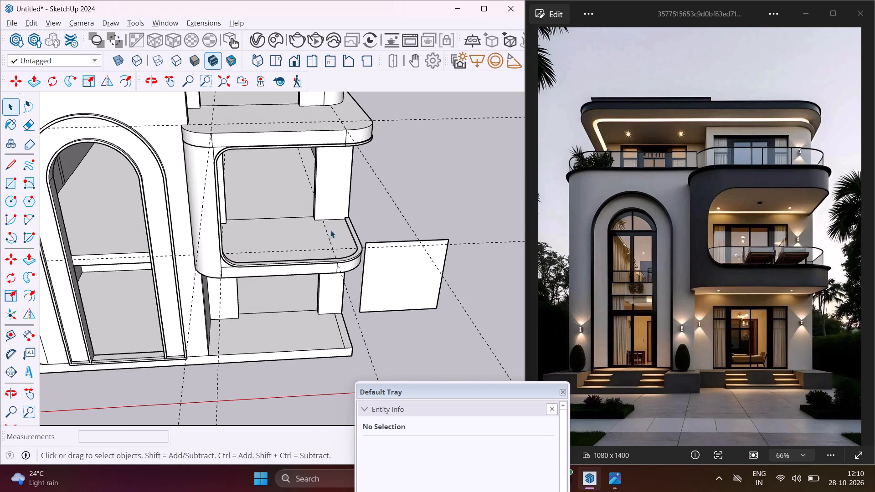
{"action": "scroll", "coordinate": [236, 272], "scroll_direction": "down", "scroll_amount": 5}
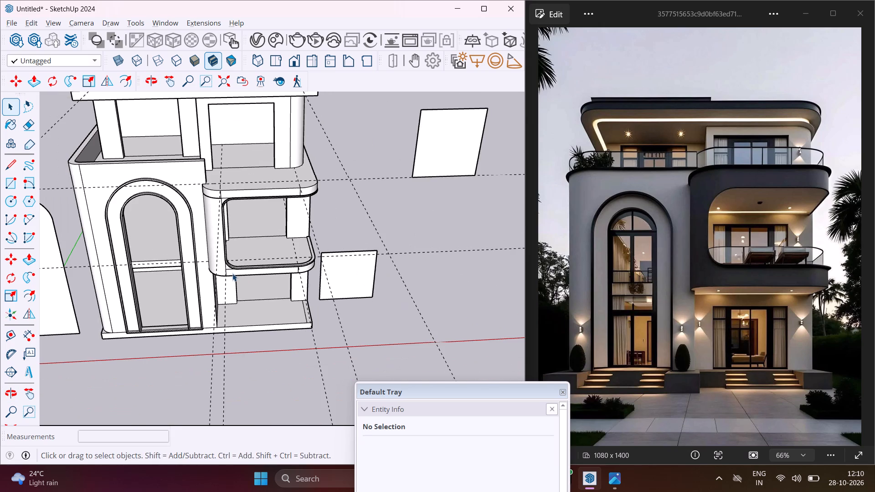
{"action": "middle_click_drag", "start_coordinate": [232, 273], "coordinate": [226, 213]}
{"action": "scroll", "coordinate": [246, 184], "scroll_direction": "down", "scroll_amount": 4}
{"action": "middle_click_drag", "start_coordinate": [252, 197], "coordinate": [268, 241]}
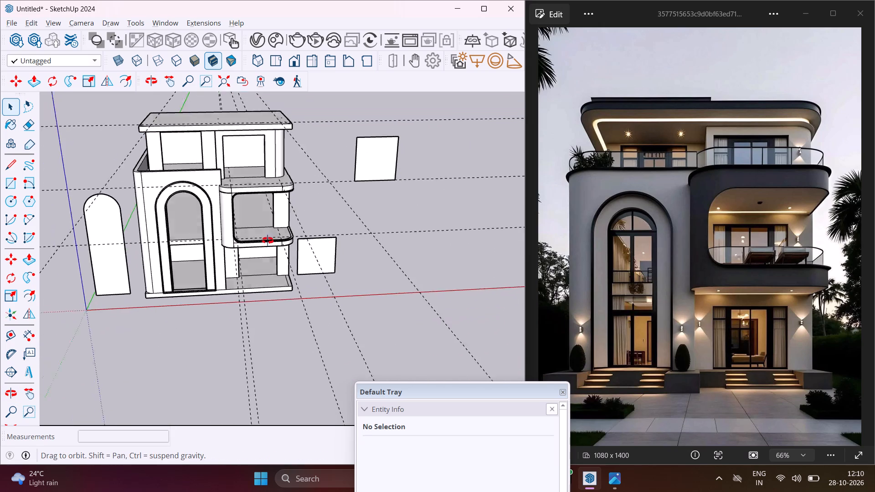
{"action": "middle_click_drag", "start_coordinate": [268, 241], "coordinate": [282, 361]}
{"action": "scroll", "coordinate": [112, 173], "scroll_direction": "up", "scroll_amount": 7}
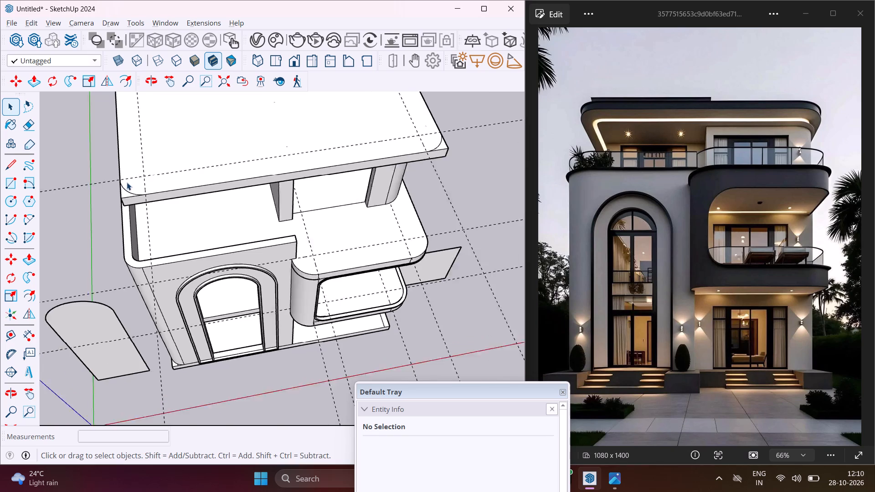
{"action": "scroll", "coordinate": [127, 182], "scroll_direction": "up", "scroll_amount": 11}
{"action": "left_click", "coordinate": [116, 206]}
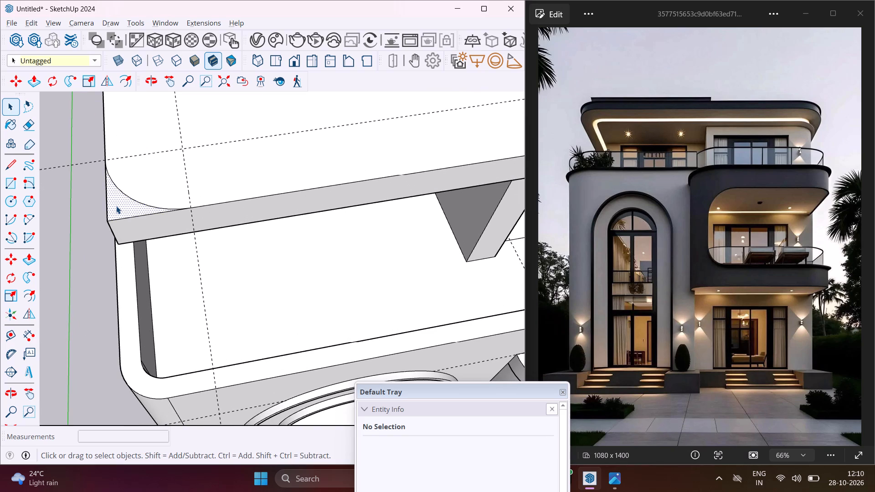
{"action": "key", "text": "p"}
{"action": "left_click", "coordinate": [116, 206]}
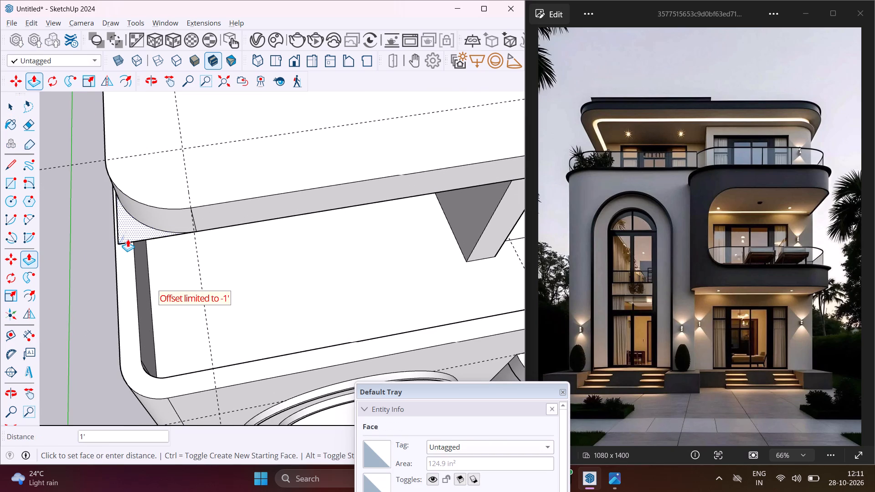
{"action": "left_click", "coordinate": [140, 239]}
Push the waste piece at the roof slab's other front corner, on the balcony side, down 1' to round it.
{"action": "scroll", "coordinate": [56, 239], "scroll_direction": "down", "scroll_amount": 7}
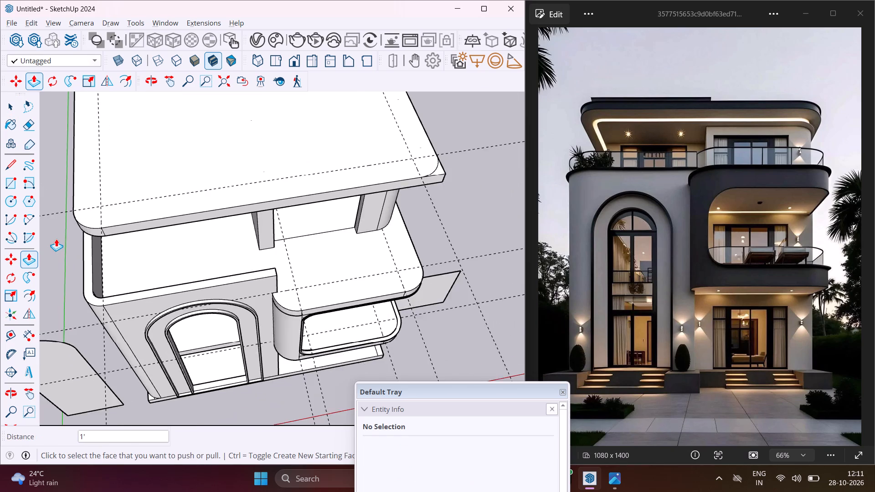
{"action": "scroll", "coordinate": [56, 239], "scroll_direction": "down", "scroll_amount": 2}
{"action": "scroll", "coordinate": [357, 177], "scroll_direction": "up", "scroll_amount": 12}
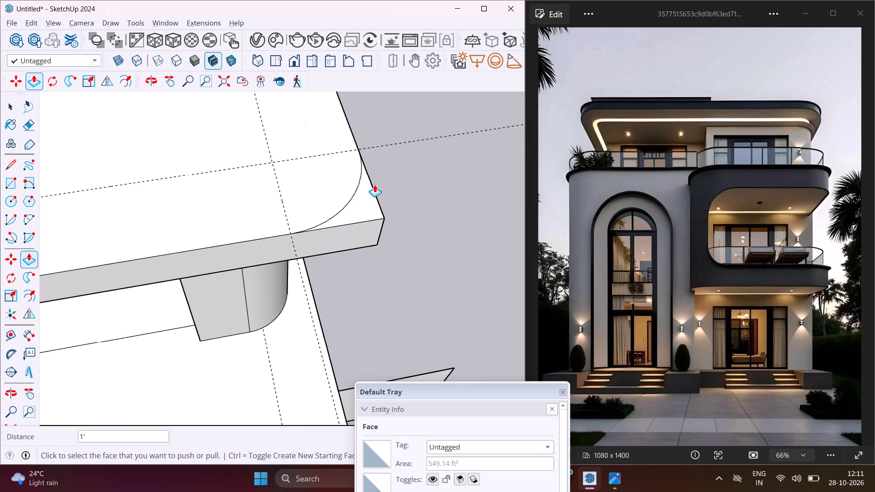
{"action": "left_click", "coordinate": [365, 194]}
{"action": "left_click", "coordinate": [366, 242]}
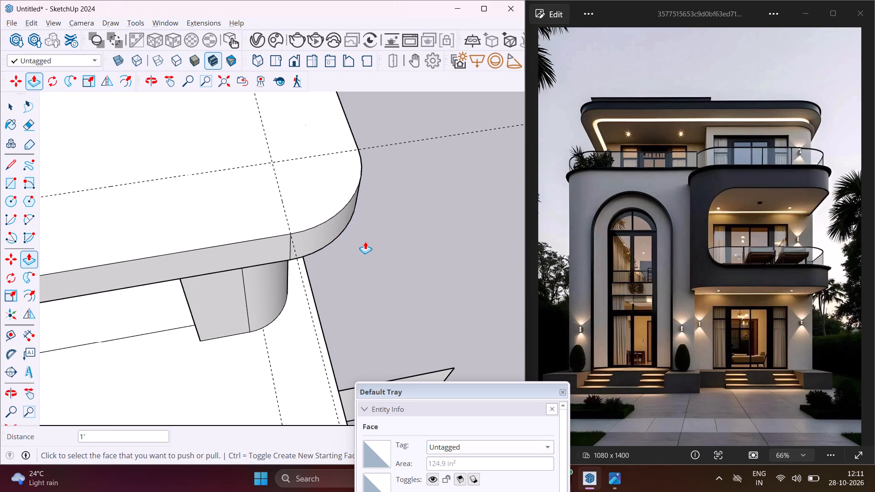
Delete all guide lines from the model.
{"action": "key", "text": "Escape"}
{"action": "key", "text": "space"}
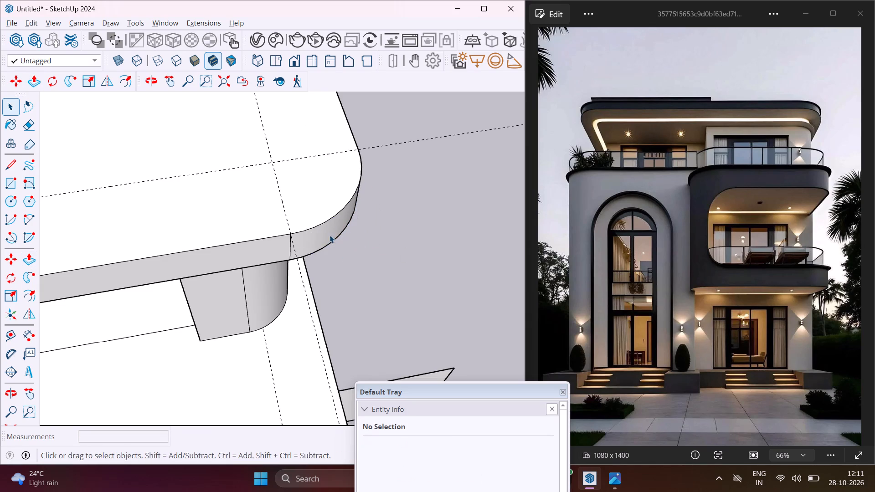
{"action": "left_click", "coordinate": [30, 23]}
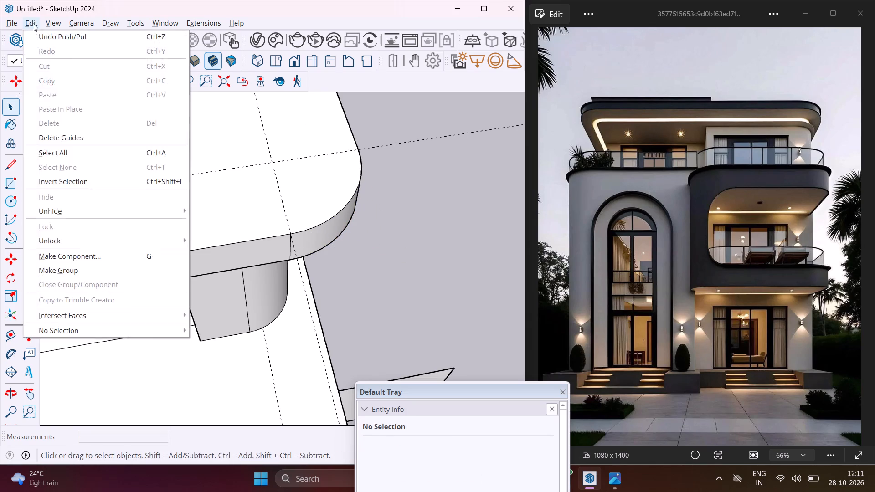
{"action": "left_click", "coordinate": [72, 136]}
Push/pull the loose rectangular panel beside the ground-floor opening to a thickness of about 2 5/16".
{"action": "scroll", "coordinate": [198, 186], "scroll_direction": "down", "scroll_amount": 5}
{"action": "middle_click_drag", "start_coordinate": [207, 264], "coordinate": [227, 186]}
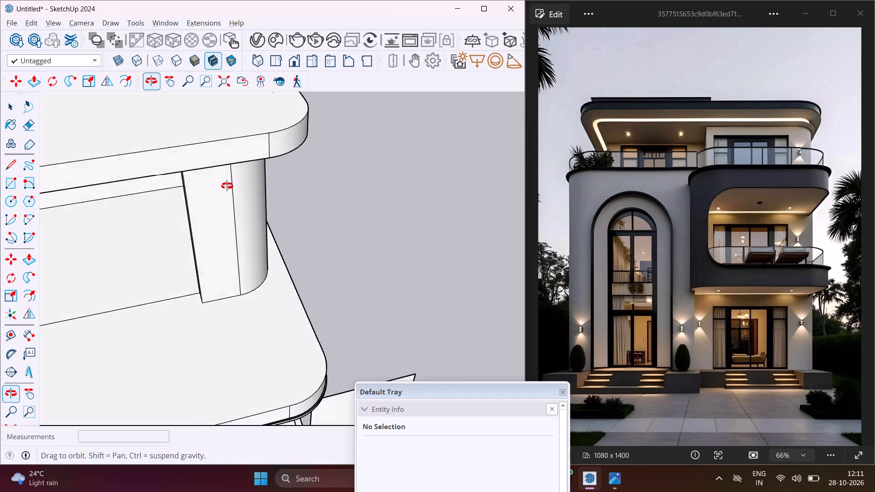
{"action": "middle_click_drag", "start_coordinate": [227, 186], "coordinate": [234, 144]}
{"action": "scroll", "coordinate": [230, 147], "scroll_direction": "down", "scroll_amount": 5}
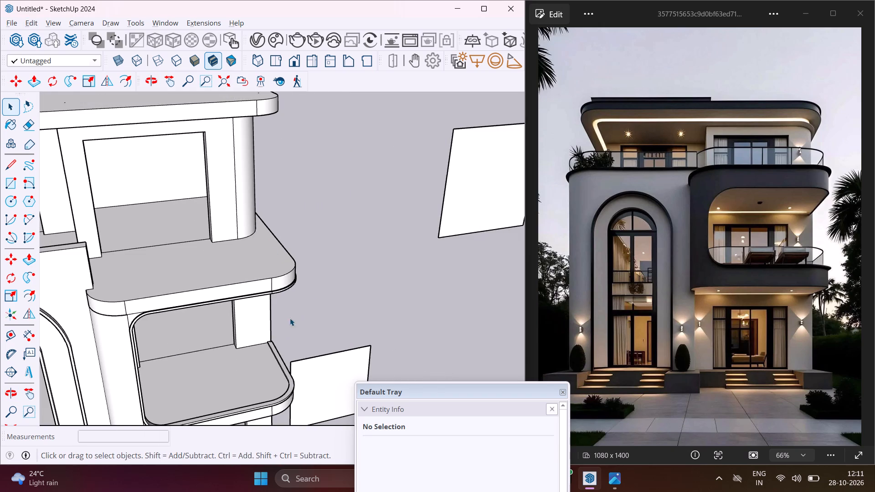
{"action": "scroll", "coordinate": [283, 362], "scroll_direction": "down", "scroll_amount": 1}
{"action": "middle_click_drag", "start_coordinate": [283, 362], "coordinate": [242, 276]}
{"action": "scroll", "coordinate": [181, 260], "scroll_direction": "down", "scroll_amount": 4}
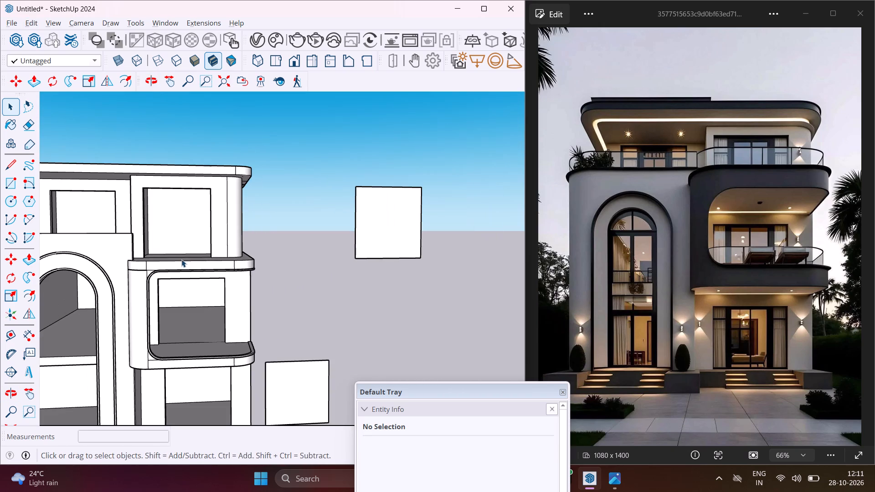
{"action": "scroll", "coordinate": [181, 259], "scroll_direction": "down", "scroll_amount": 4}
{"action": "scroll", "coordinate": [257, 372], "scroll_direction": "up", "scroll_amount": 4}
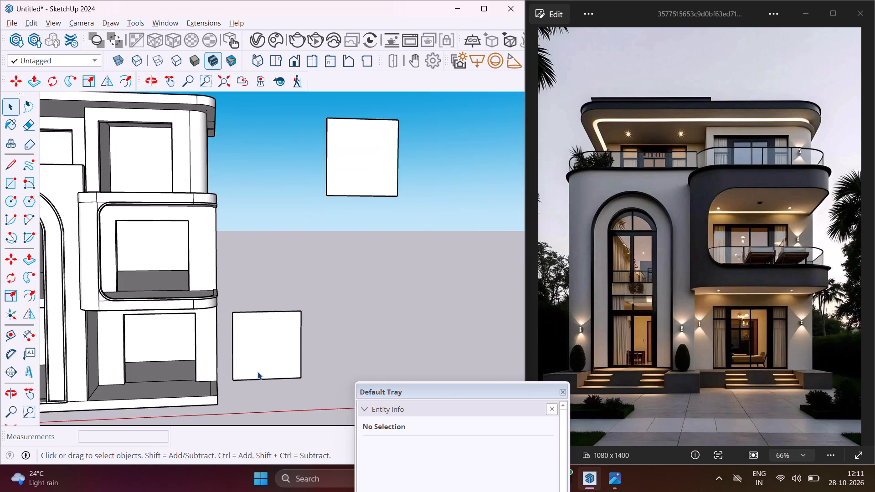
{"action": "scroll", "coordinate": [257, 372], "scroll_direction": "up", "scroll_amount": 4}
{"action": "left_click", "coordinate": [263, 365]}
{"action": "middle_click_drag", "start_coordinate": [304, 341], "coordinate": [276, 347]}
{"action": "key", "text": "p"}
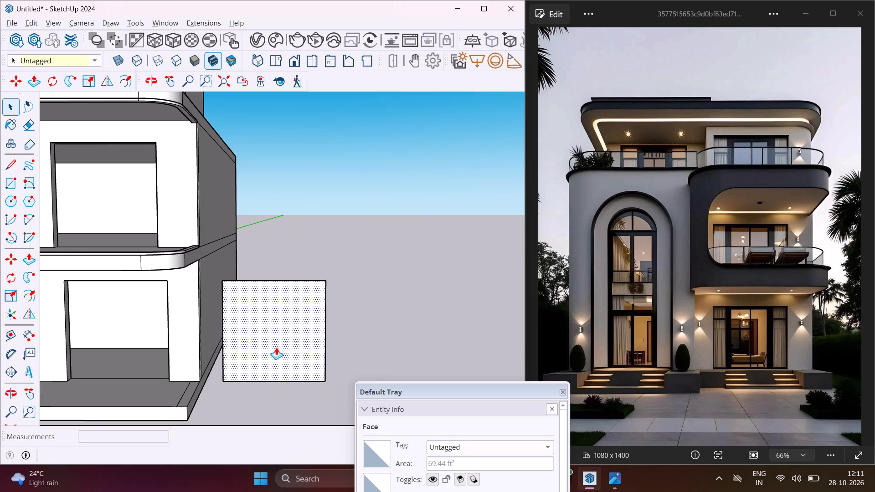
{"action": "left_click", "coordinate": [276, 347]}
{"action": "middle_click_drag", "start_coordinate": [274, 351], "coordinate": [211, 395]}
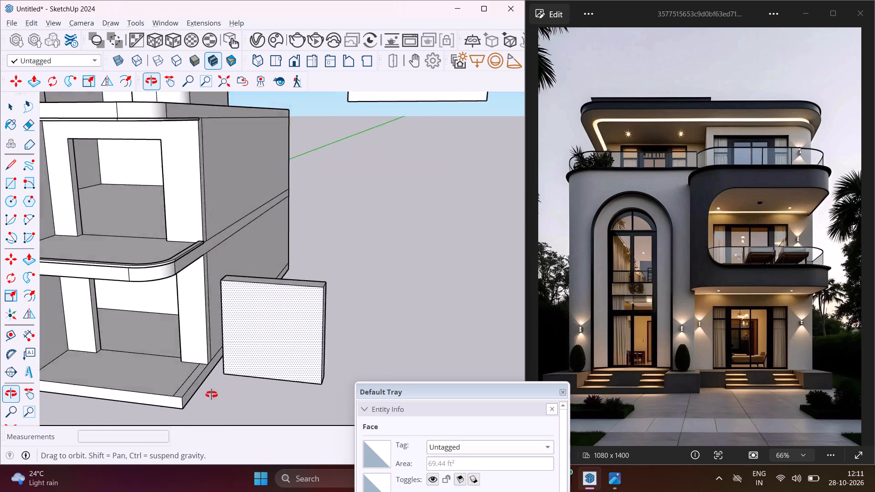
{"action": "middle_click_drag", "start_coordinate": [211, 395], "coordinate": [54, 429]}
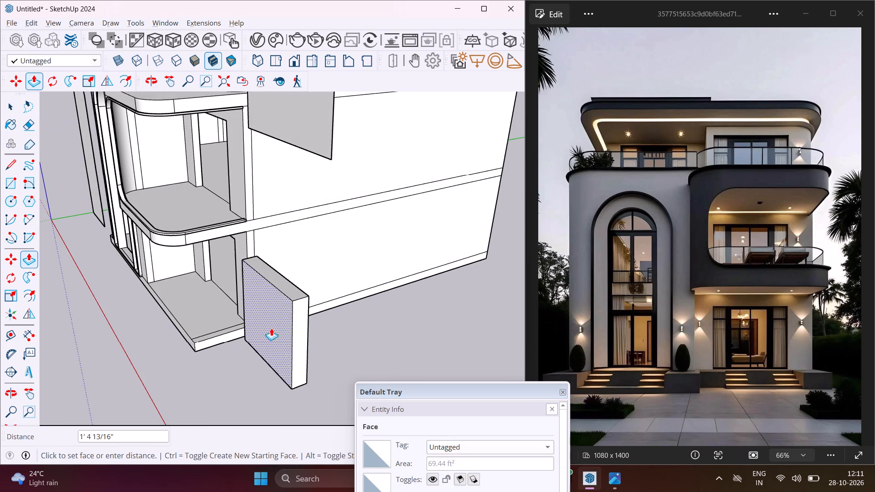
{"action": "scroll", "coordinate": [278, 326], "scroll_direction": "up", "scroll_amount": 3}
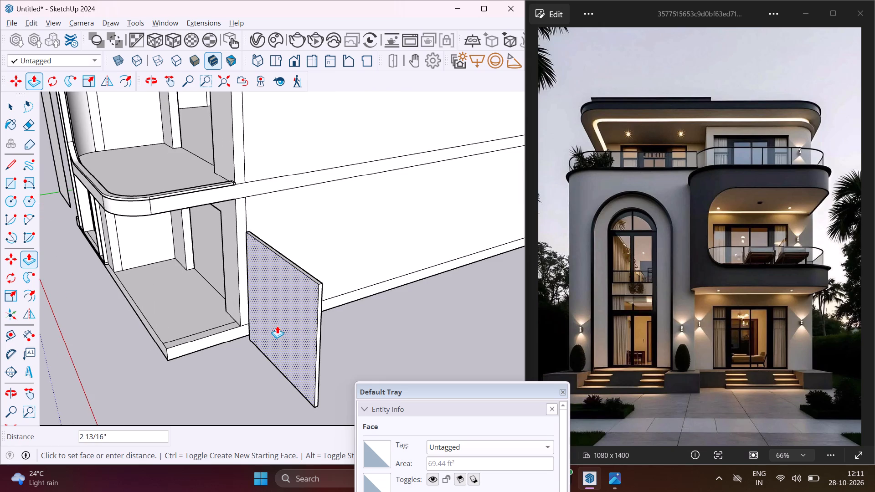
{"action": "left_click", "coordinate": [278, 325]}
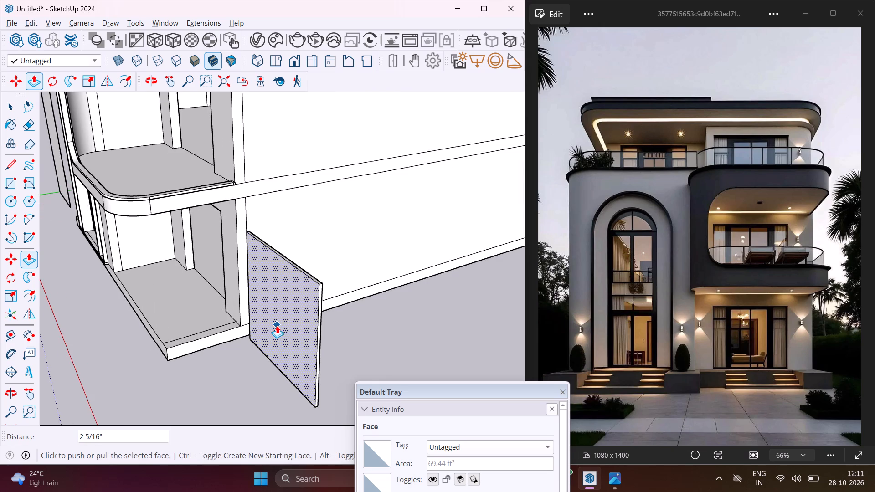
{"action": "key", "text": "Escape"}
{"action": "key", "text": "space"}
Offset the outline of the thickened panel's front face inward by about 2 15/16" to form a frame border.
{"action": "middle_click_drag", "start_coordinate": [309, 294], "coordinate": [469, 262]}
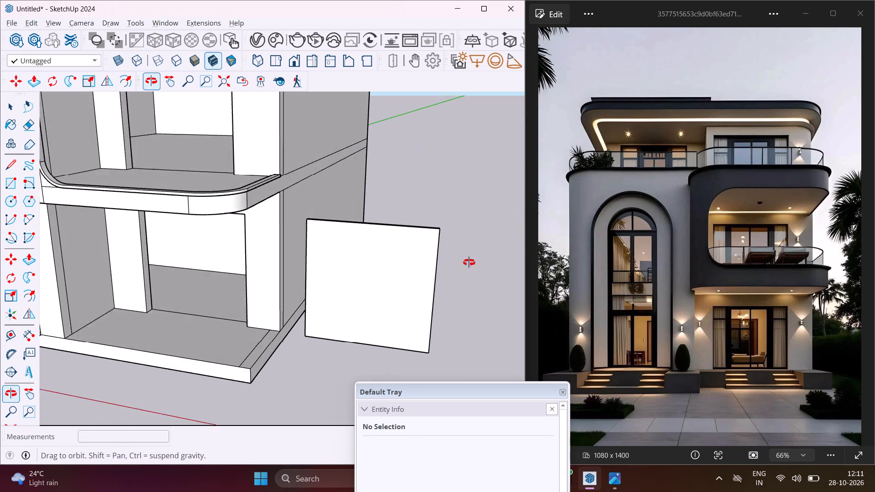
{"action": "middle_click_drag", "start_coordinate": [469, 262], "coordinate": [475, 256]}
{"action": "scroll", "coordinate": [442, 263], "scroll_direction": "up", "scroll_amount": 4}
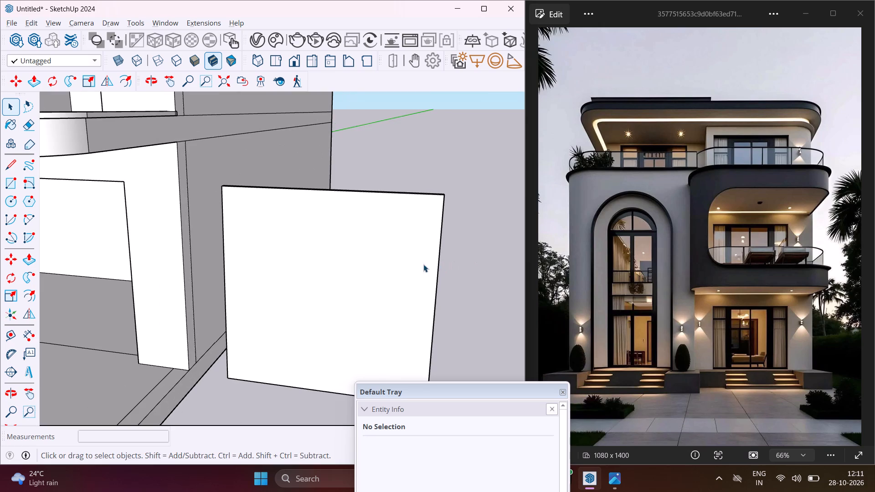
{"action": "middle_click_drag", "start_coordinate": [443, 263], "coordinate": [485, 235]}
{"action": "scroll", "coordinate": [399, 231], "scroll_direction": "down", "scroll_amount": 4}
{"action": "left_click", "coordinate": [391, 258]}
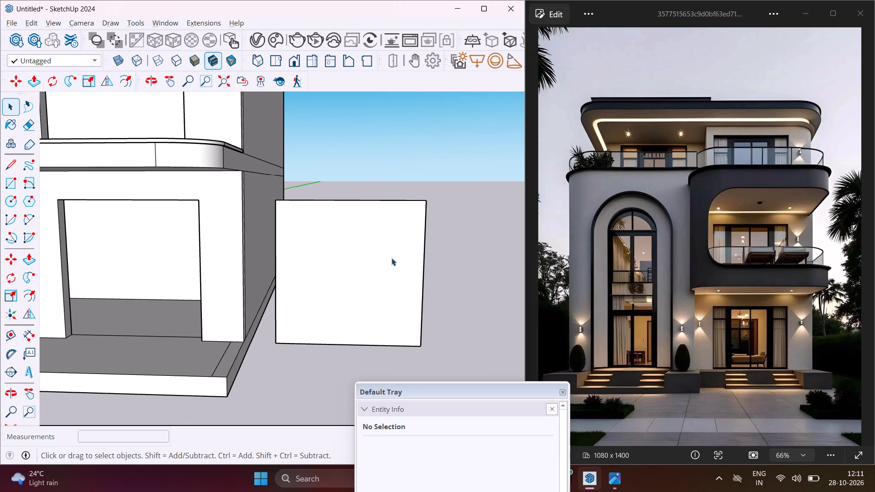
{"action": "left_click", "coordinate": [22, 299]}
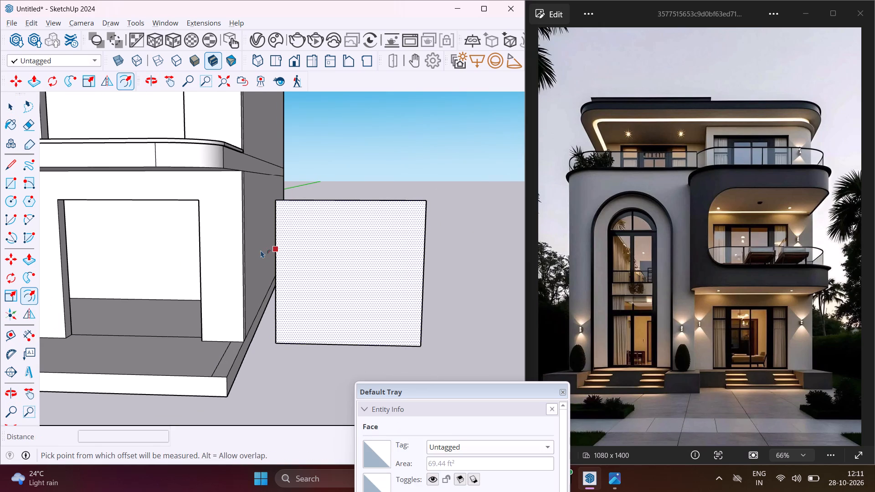
{"action": "scroll", "coordinate": [284, 254], "scroll_direction": "up", "scroll_amount": 3}
{"action": "left_click", "coordinate": [281, 254]}
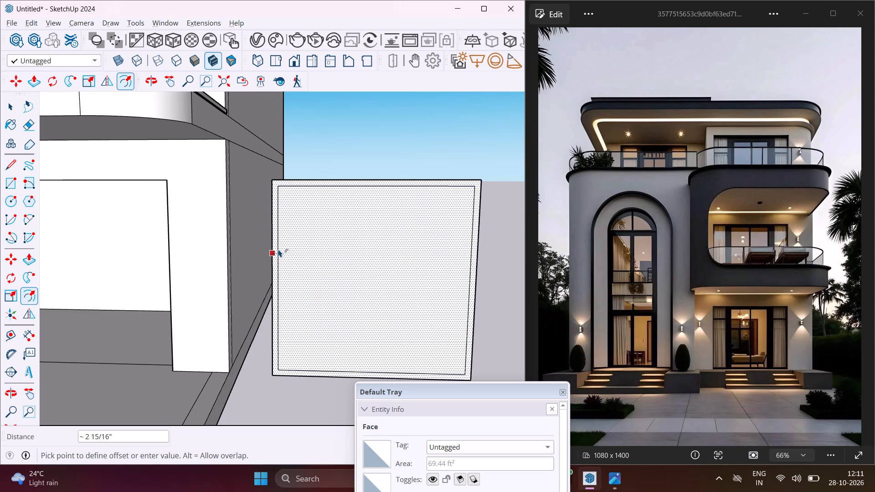
{"action": "left_click", "coordinate": [278, 249]}
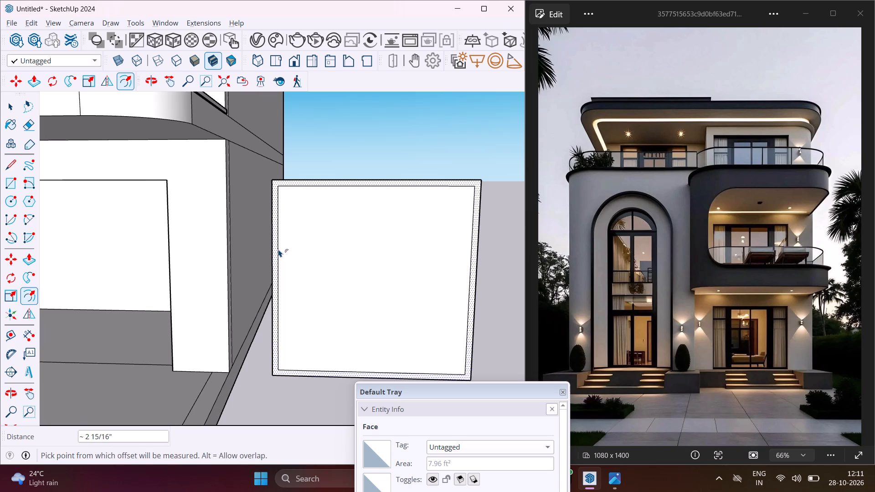
{"action": "key", "text": "Escape"}
{"action": "key", "text": "space"}
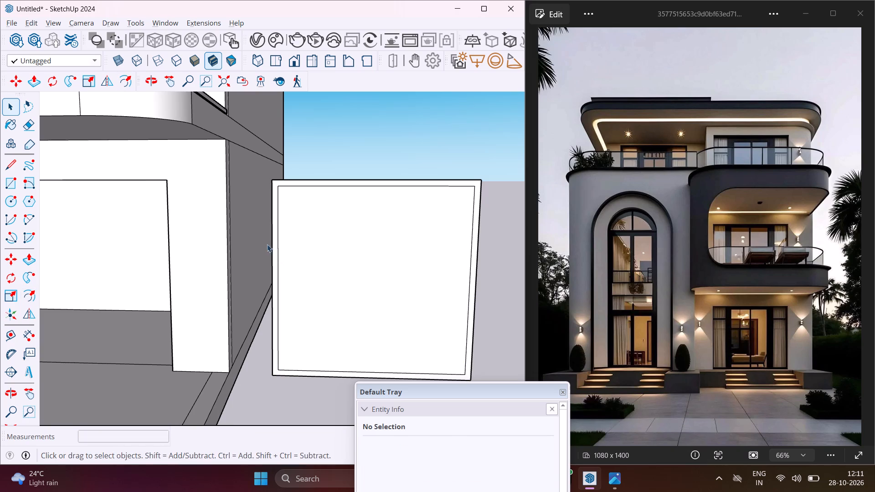
Draw three vertical lines about 7' 10" long inside the frame, the middle one at the midpoint, dividing it into four columns.
{"action": "left_click", "coordinate": [8, 169]}
{"action": "scroll", "coordinate": [242, 170], "scroll_direction": "down", "scroll_amount": 4}
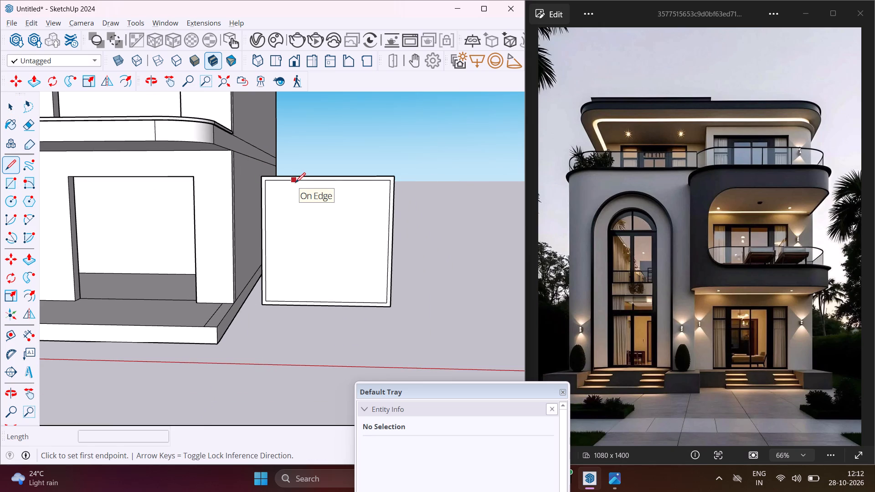
{"action": "left_click", "coordinate": [297, 183]}
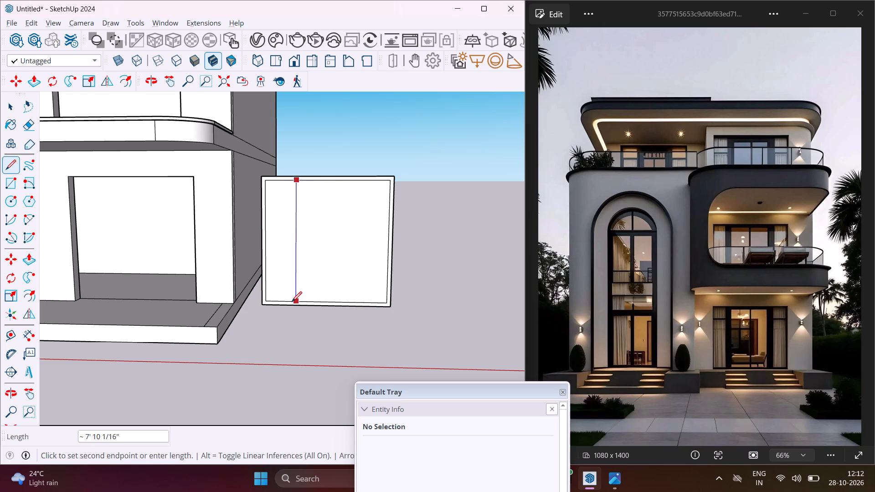
{"action": "left_click", "coordinate": [295, 302]}
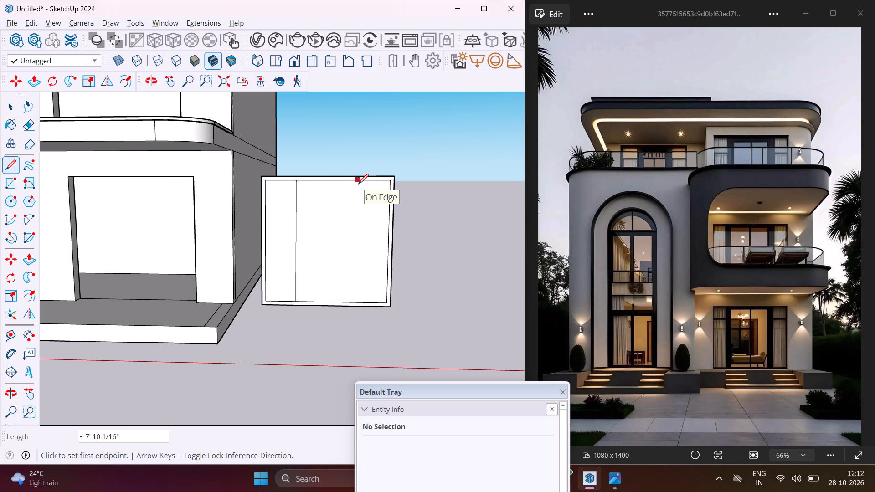
{"action": "left_click", "coordinate": [357, 184]}
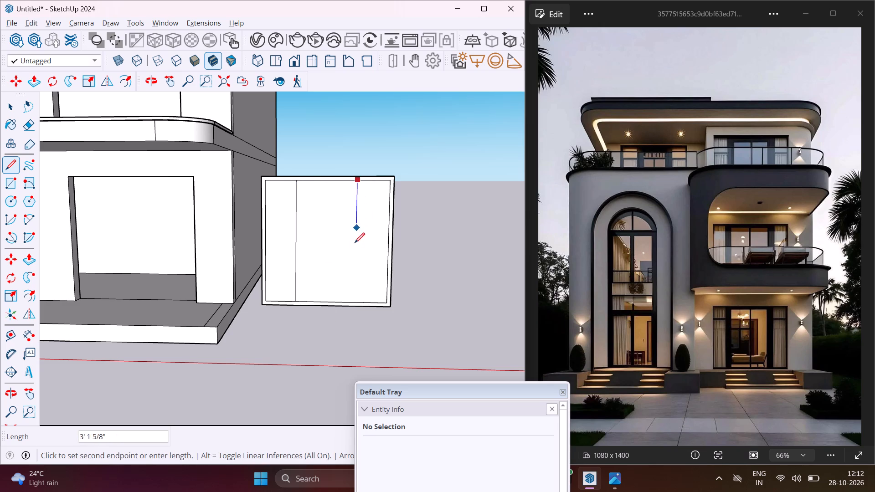
{"action": "left_click", "coordinate": [356, 301]}
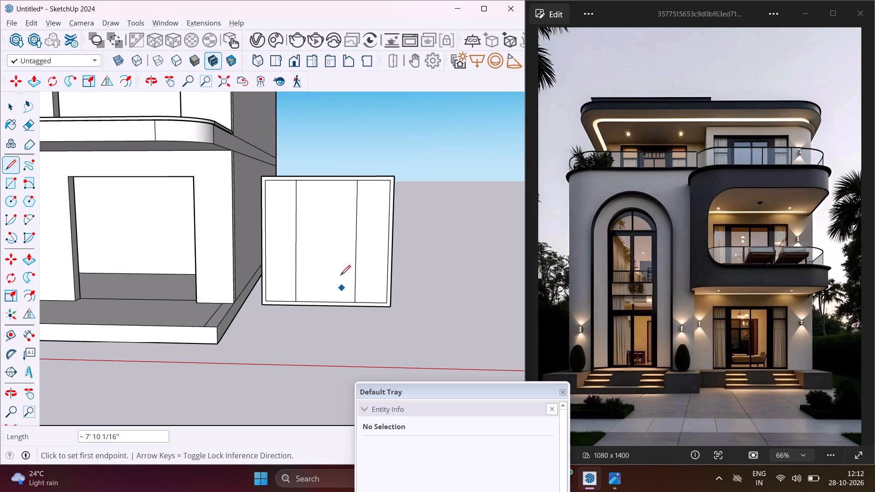
{"action": "left_click", "coordinate": [326, 183]}
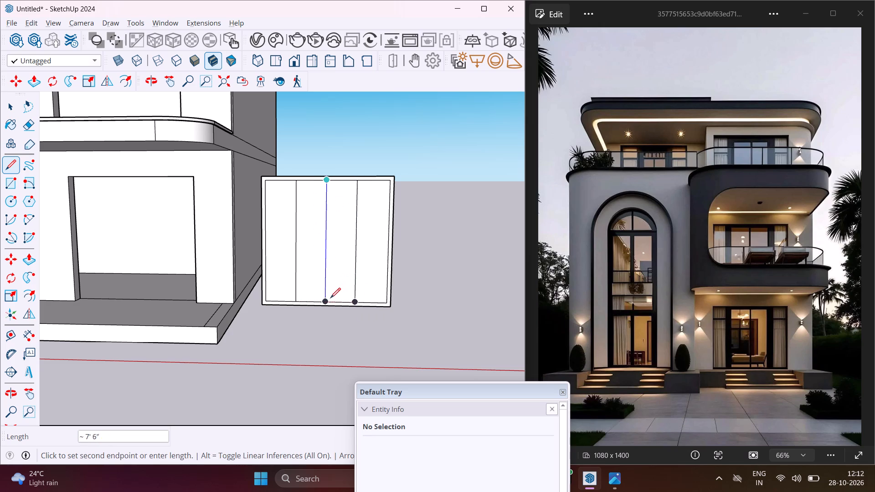
{"action": "left_click", "coordinate": [329, 299]}
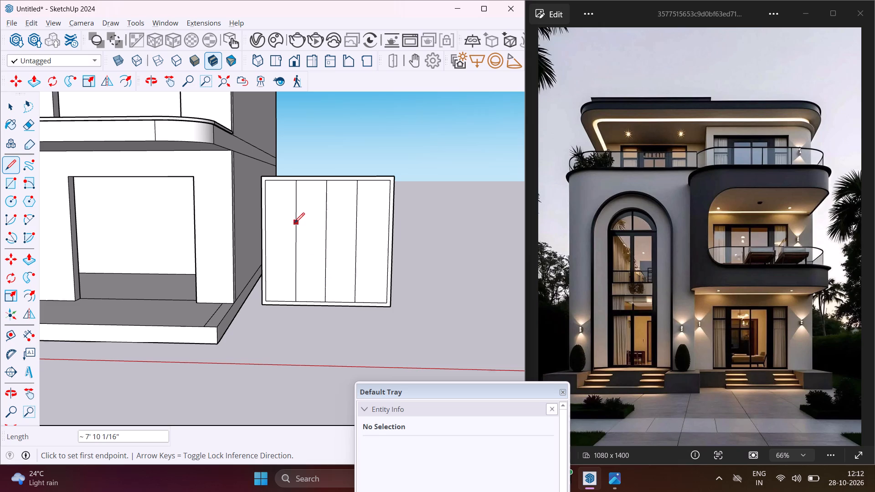
Draw horizontal lines across both outer columns near the top, about 2' long, and a lower one across the second column.
{"action": "scroll", "coordinate": [294, 222], "scroll_direction": "up", "scroll_amount": 3}
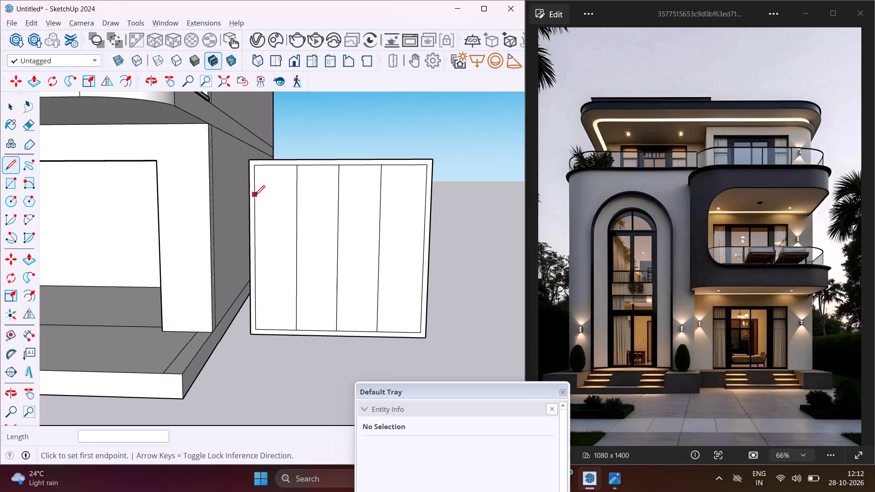
{"action": "left_click", "coordinate": [255, 197]}
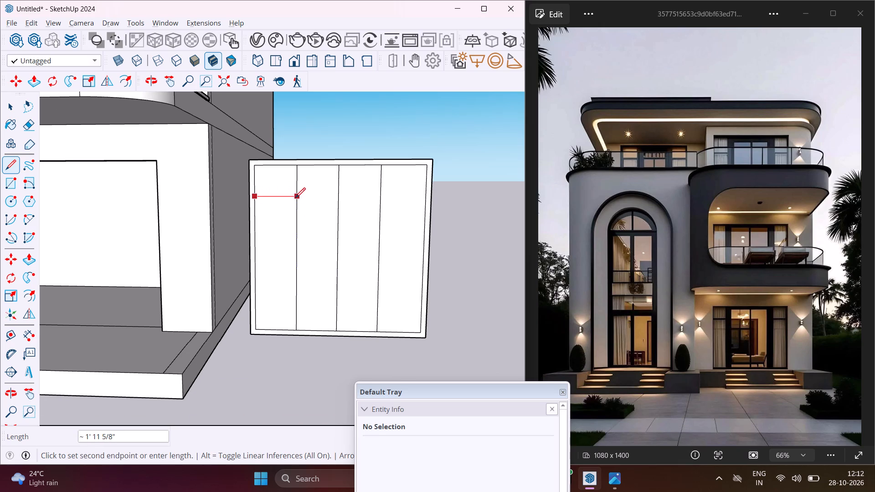
{"action": "left_click", "coordinate": [295, 198]}
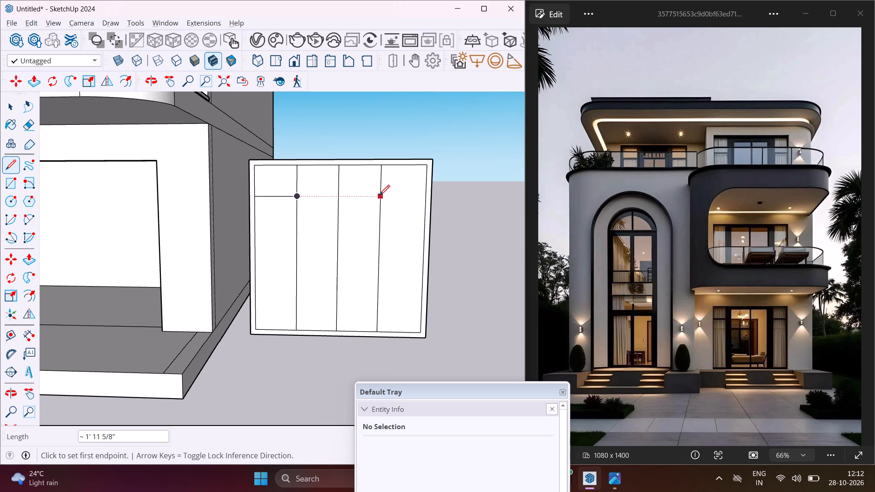
{"action": "left_click", "coordinate": [381, 195]}
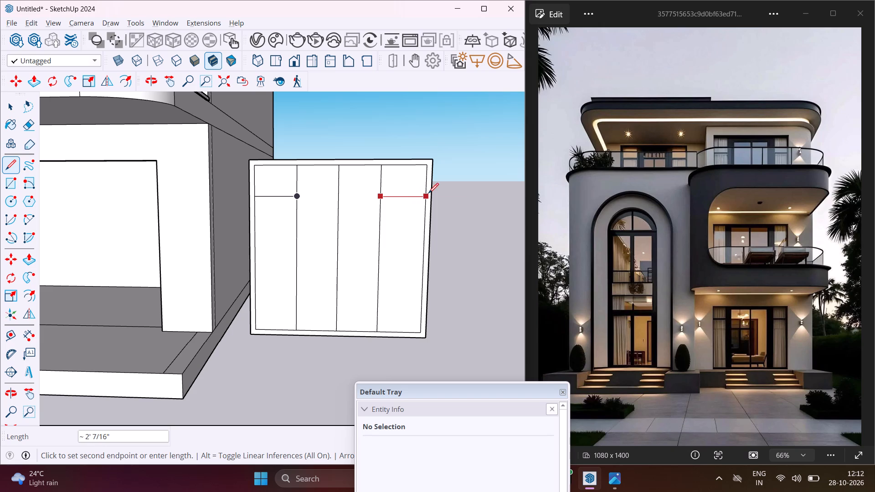
{"action": "left_click", "coordinate": [425, 196]}
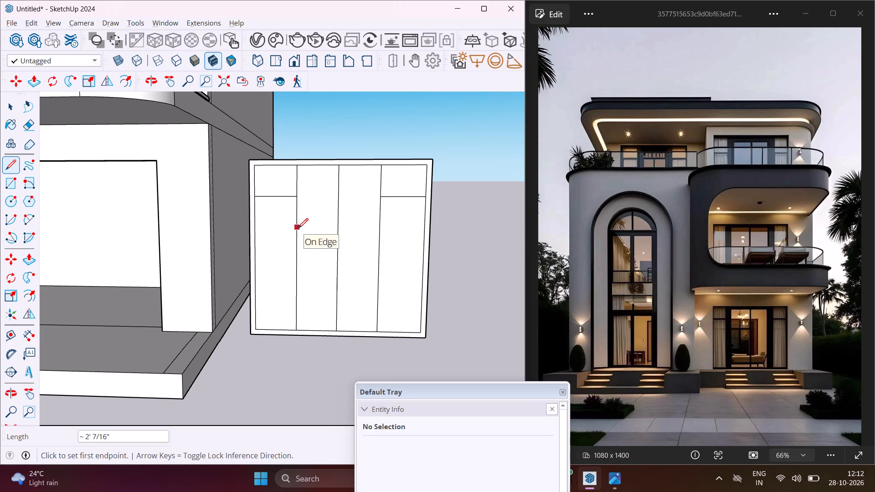
{"action": "left_click", "coordinate": [298, 228]}
{"action": "left_click", "coordinate": [336, 229]}
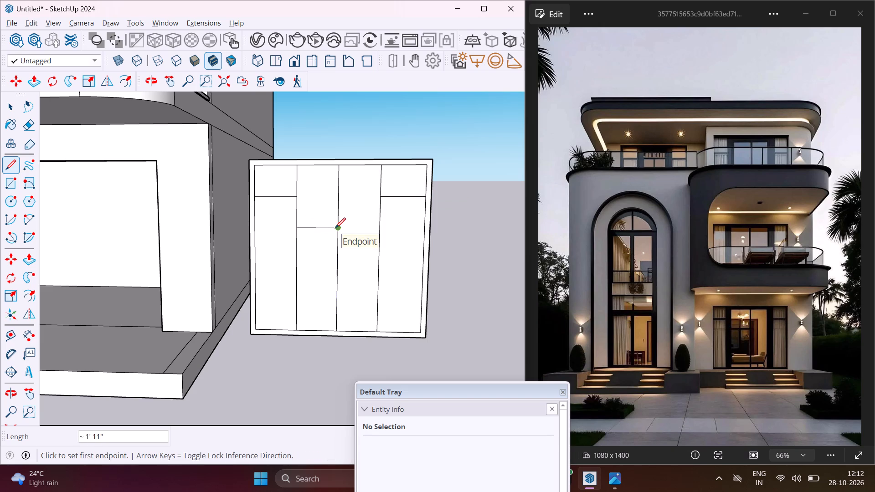
{"action": "key", "text": "Escape"}
{"action": "key", "text": "space"}
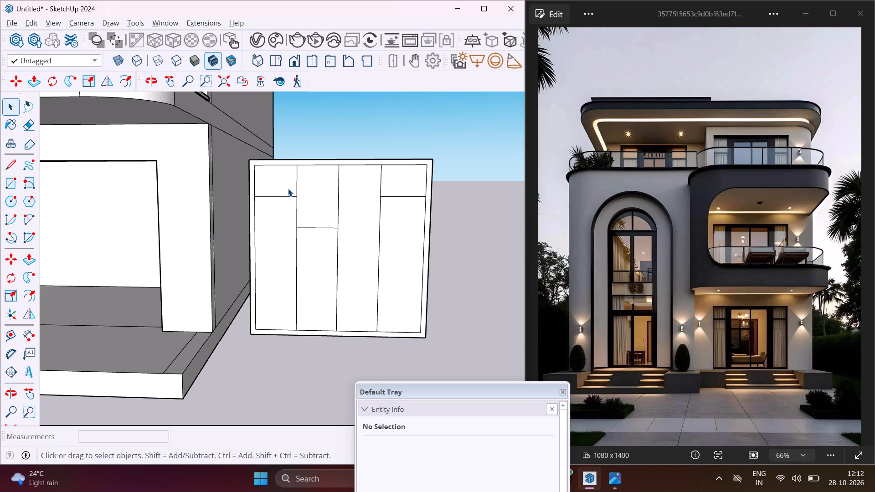
Copy all segments of the three vertical divider lines inside the door frame 1" sideways along the red axis.
{"action": "scroll", "coordinate": [292, 190], "scroll_direction": "up", "scroll_amount": 6}
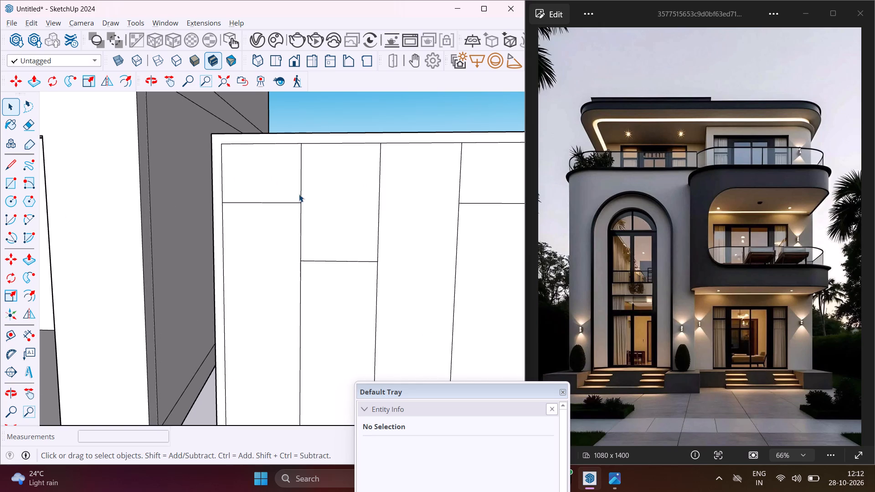
{"action": "left_click", "coordinate": [300, 188]}
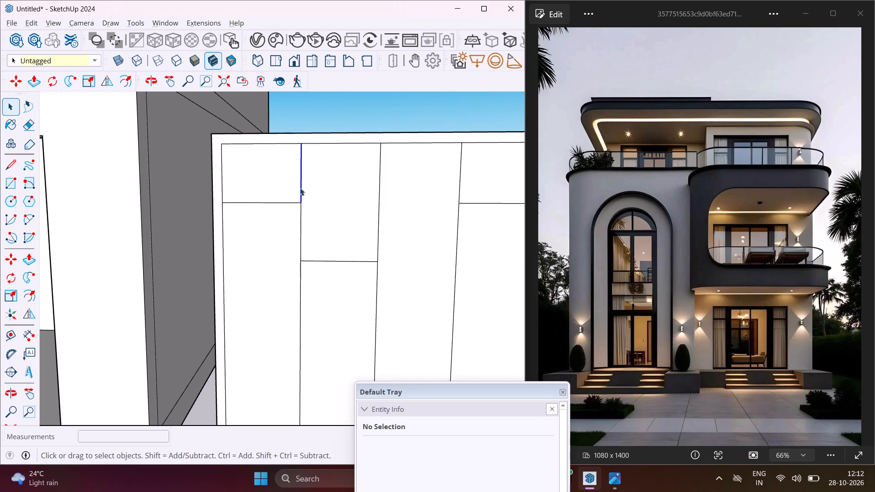
{"action": "left_click", "coordinate": [301, 214], "text": "ctrl"}
{"action": "scroll", "coordinate": [289, 196], "scroll_direction": "down", "scroll_amount": 4, "text": "ctrl"}
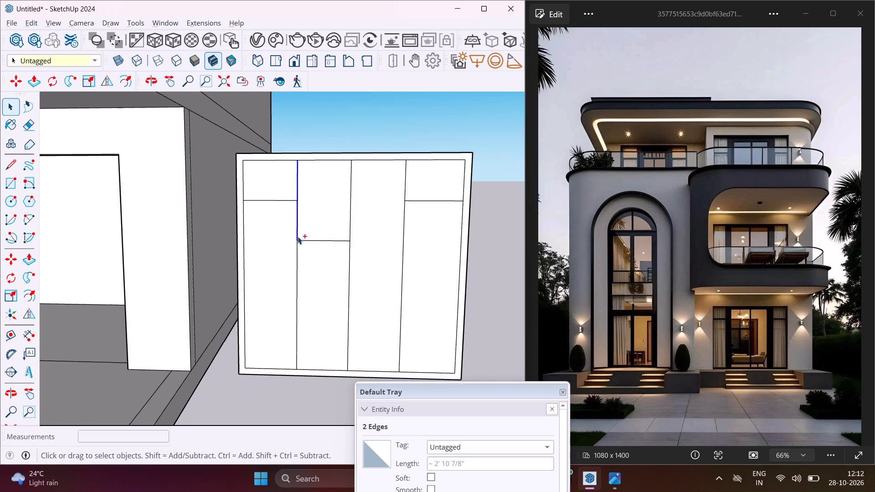
{"action": "scroll", "coordinate": [298, 240], "scroll_direction": "up", "scroll_amount": 4, "text": "ctrl"}
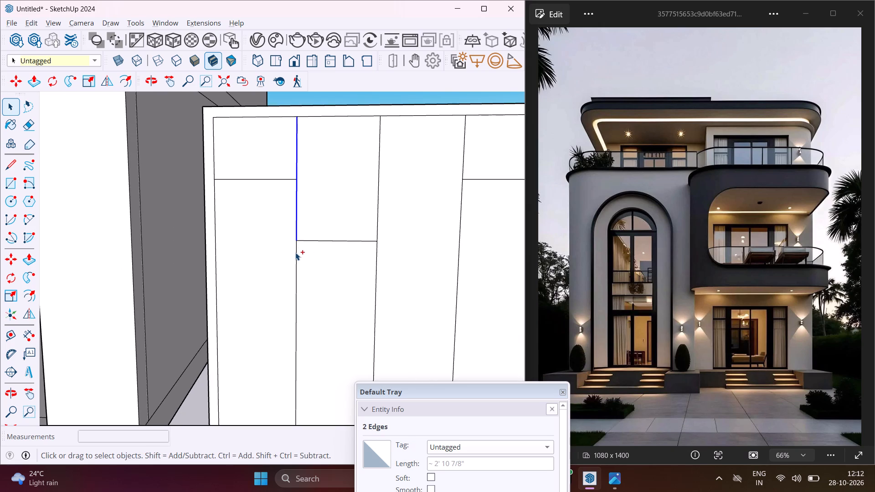
{"action": "left_click", "coordinate": [297, 256], "text": "ctrl"}
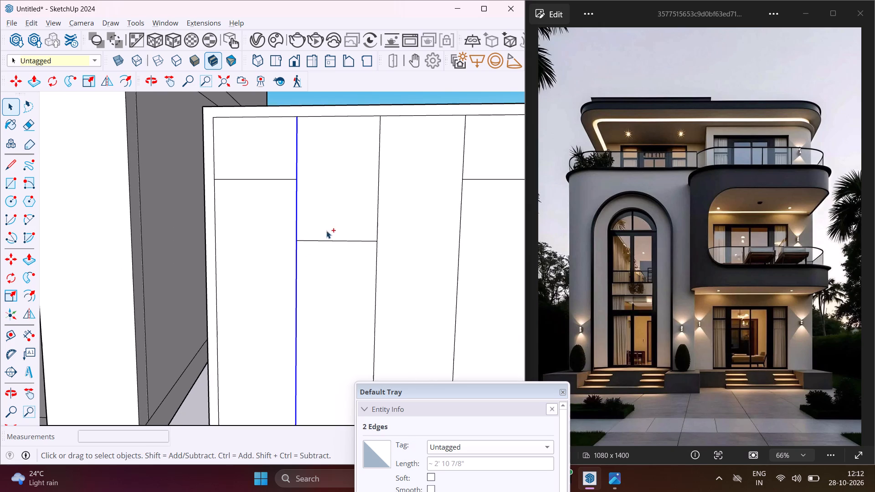
{"action": "scroll", "coordinate": [377, 217], "scroll_direction": "up", "scroll_amount": 4, "text": "ctrl"}
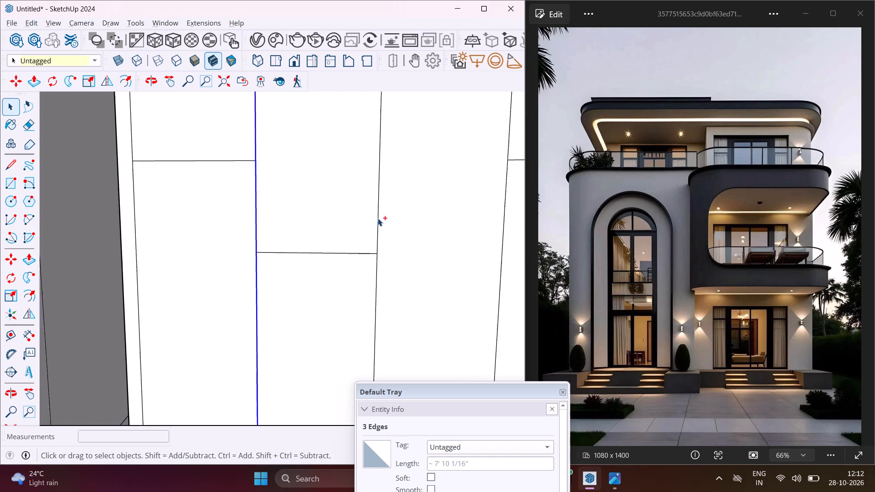
{"action": "scroll", "coordinate": [378, 218], "scroll_direction": "up", "scroll_amount": 1, "text": "ctrl"}
{"action": "left_click", "coordinate": [378, 220], "text": "ctrl"}
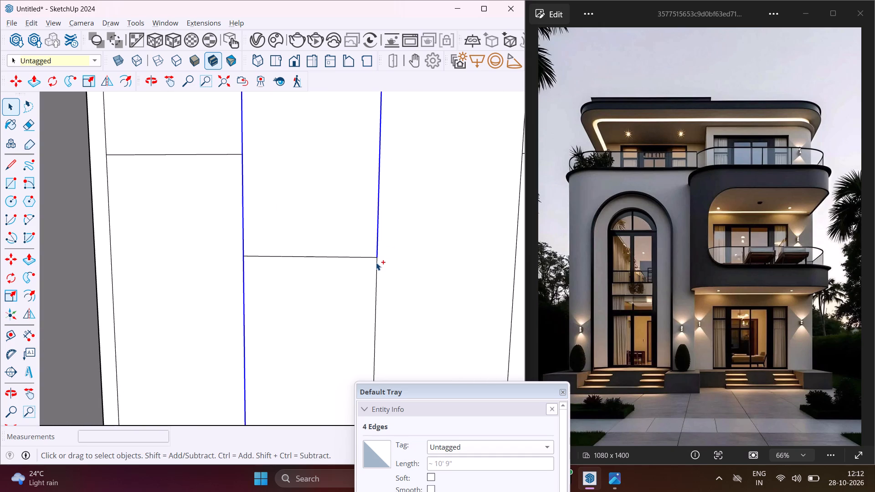
{"action": "left_click", "coordinate": [377, 264], "text": "ctrl"}
{"action": "scroll", "coordinate": [335, 257], "scroll_direction": "down", "scroll_amount": 2, "text": "ctrl"}
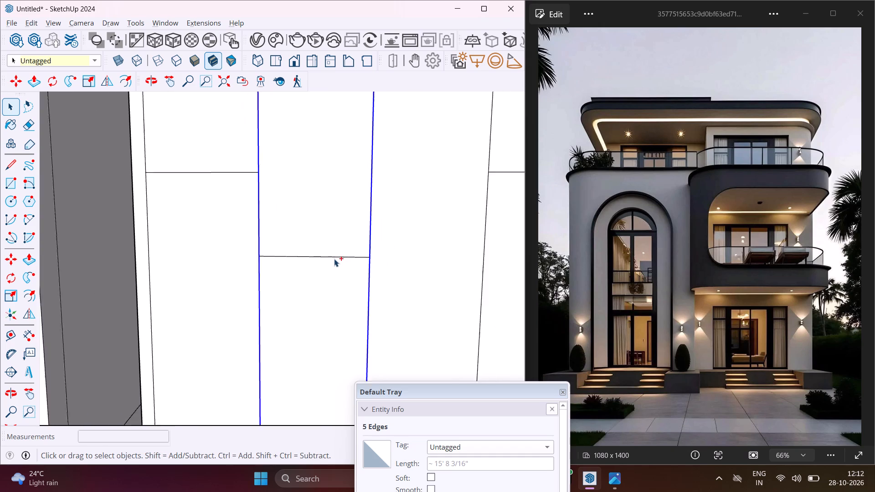
{"action": "scroll", "coordinate": [334, 259], "scroll_direction": "down", "scroll_amount": 7, "text": "ctrl"}
{"action": "scroll", "coordinate": [422, 189], "scroll_direction": "up", "scroll_amount": 8, "text": "ctrl"}
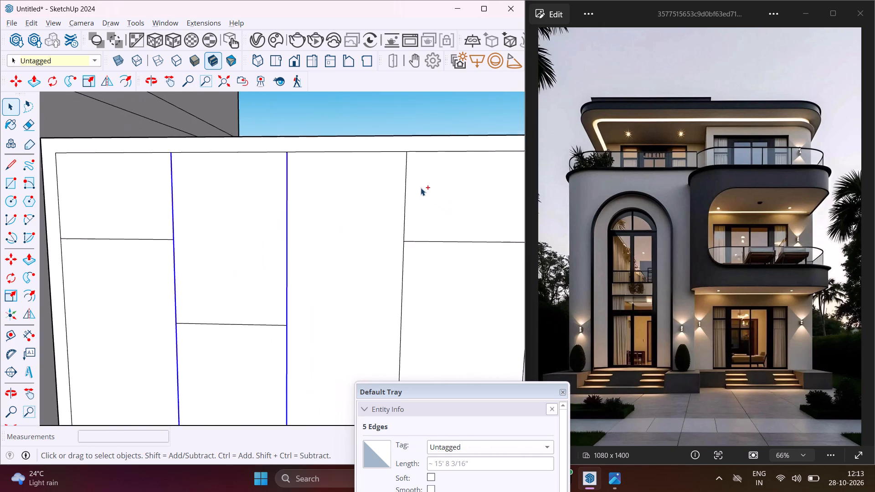
{"action": "left_click", "coordinate": [403, 203], "text": "ctrl"}
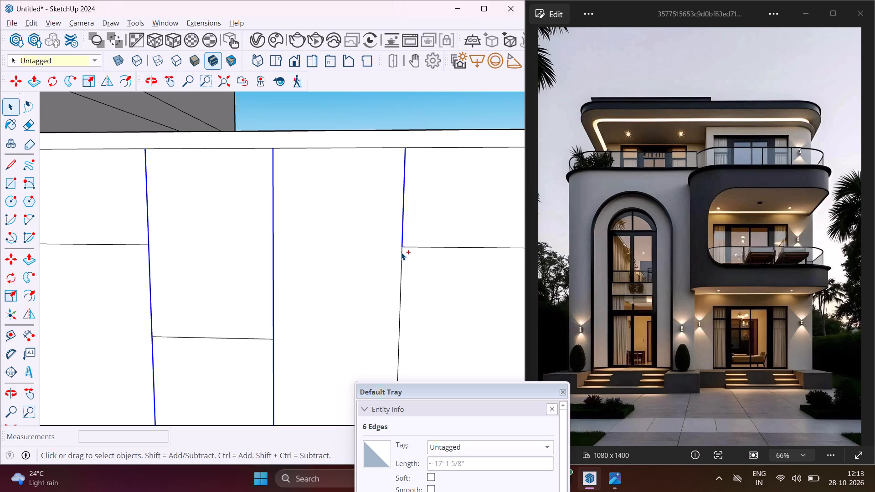
{"action": "left_click", "coordinate": [401, 255], "text": "ctrl"}
{"action": "key", "text": "m"}
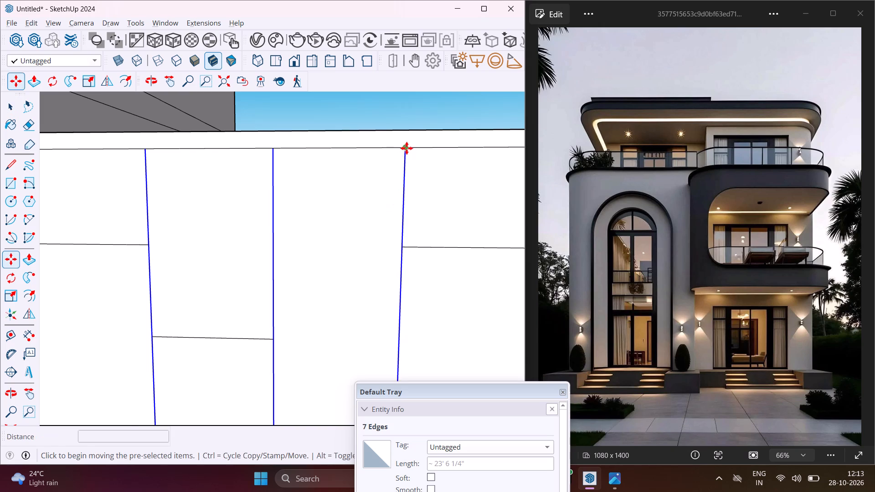
{"action": "scroll", "coordinate": [407, 148], "scroll_direction": "up", "scroll_amount": 3}
{"action": "left_click", "coordinate": [406, 146]}
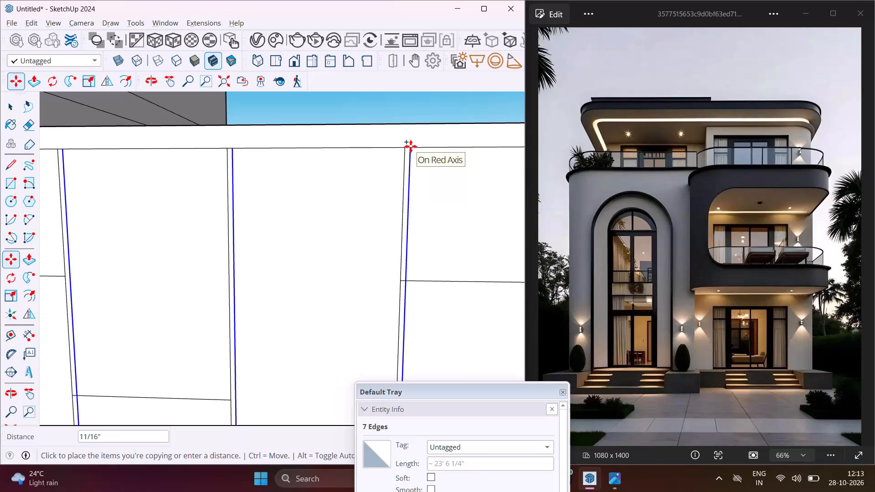
{"action": "type", "text": "1\""}
{"action": "key", "text": "Return"}
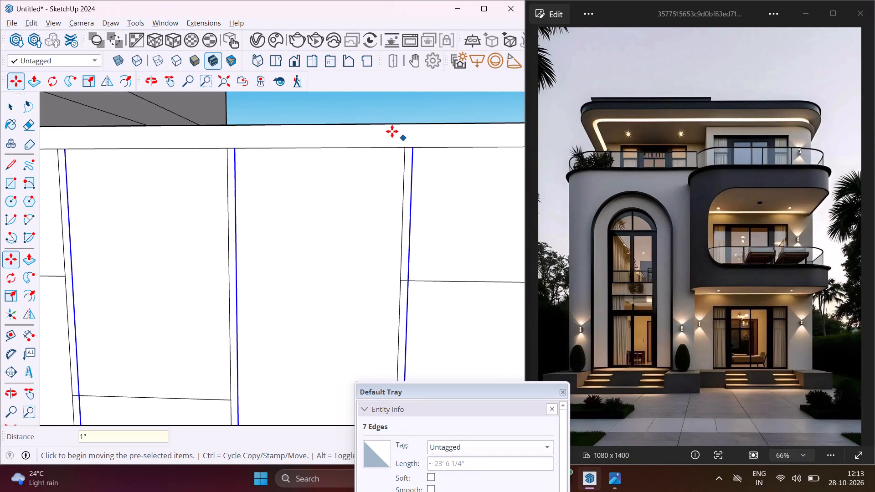
Move the copied vertical divider lines another 1" along the red axis, widening the bars.
{"action": "scroll", "coordinate": [372, 129], "scroll_direction": "down", "scroll_amount": 5}
{"action": "scroll", "coordinate": [324, 138], "scroll_direction": "down", "scroll_amount": 4}
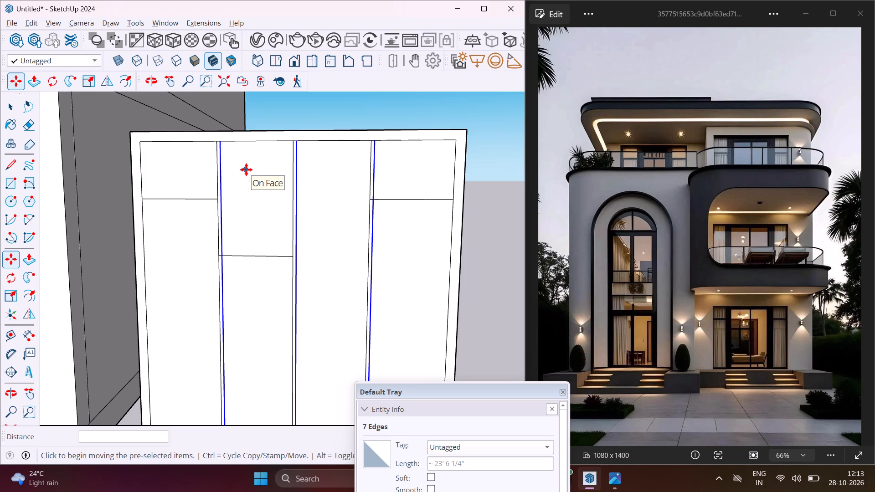
{"action": "scroll", "coordinate": [218, 142], "scroll_direction": "up", "scroll_amount": 9}
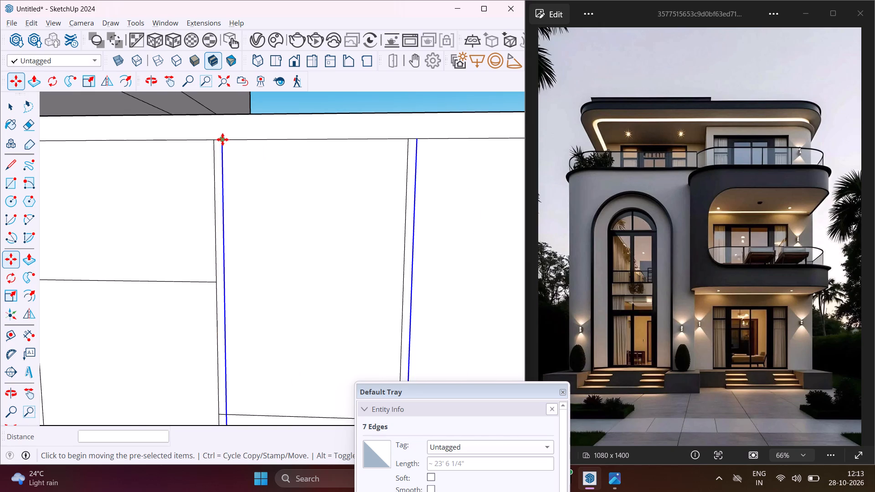
{"action": "left_click", "coordinate": [222, 139]}
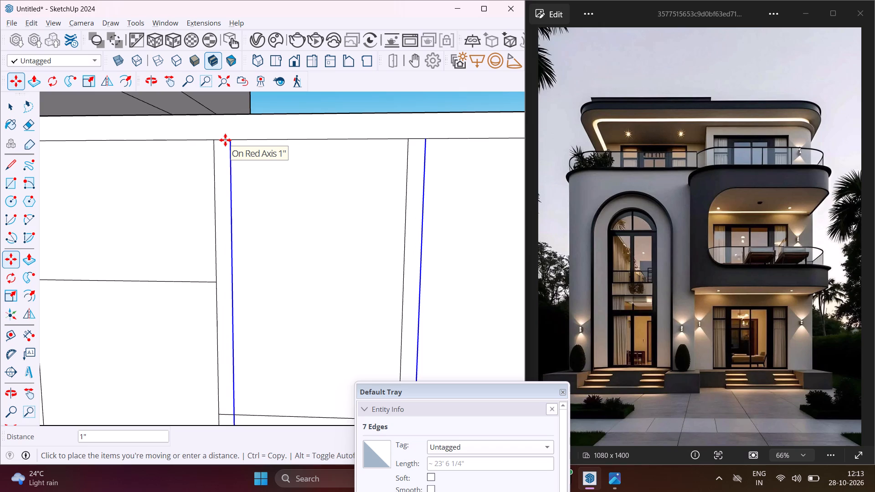
{"action": "type", "text": "1\""}
{"action": "key", "text": "Return"}
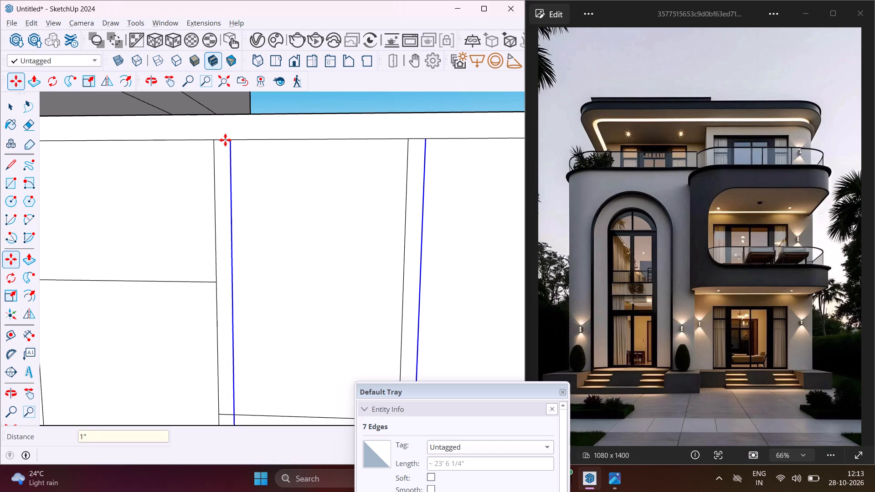
{"action": "scroll", "coordinate": [225, 140], "scroll_direction": "down", "scroll_amount": 4}
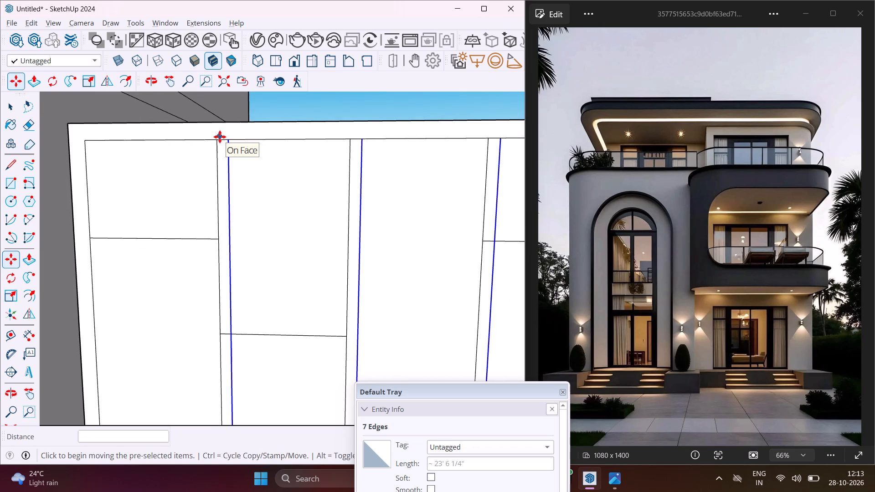
{"action": "key", "text": "Escape"}
{"action": "key", "text": "space"}
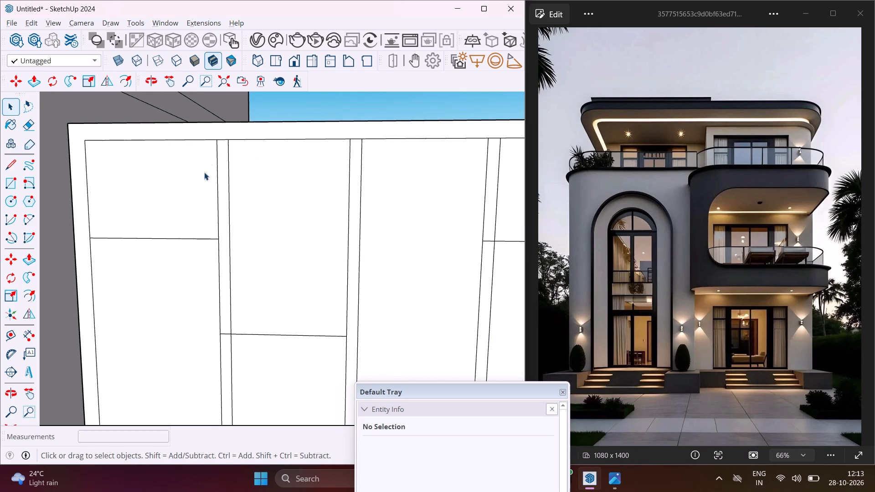
Copy the horizontal lines in the first, second and fourth columns 2" downward to form crossbars.
{"action": "scroll", "coordinate": [195, 220], "scroll_direction": "down", "scroll_amount": 5}
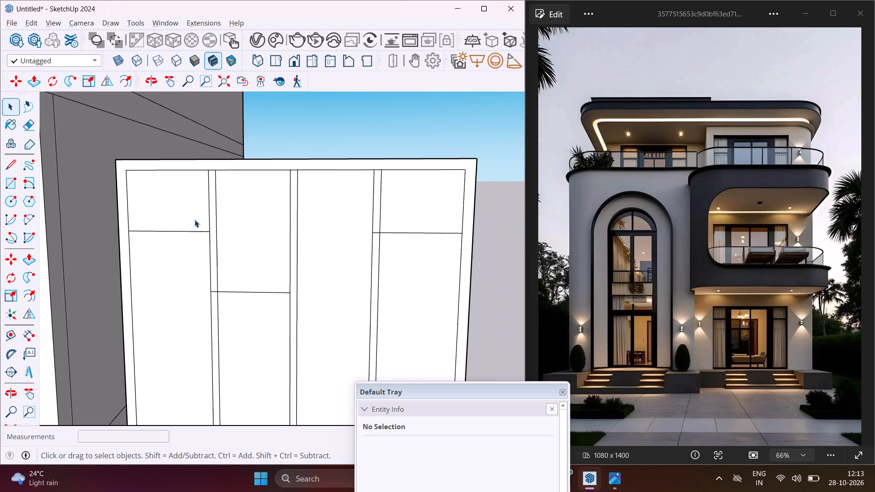
{"action": "scroll", "coordinate": [193, 232], "scroll_direction": "up", "scroll_amount": 2}
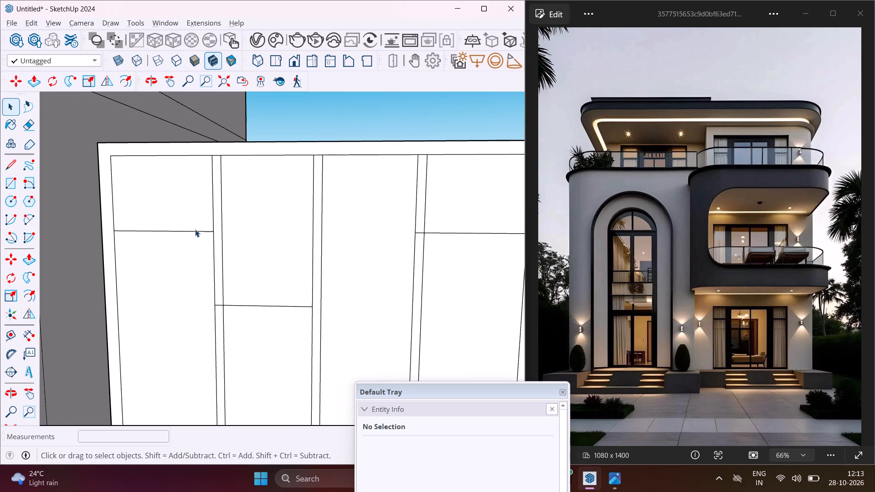
{"action": "left_click", "coordinate": [198, 231]}
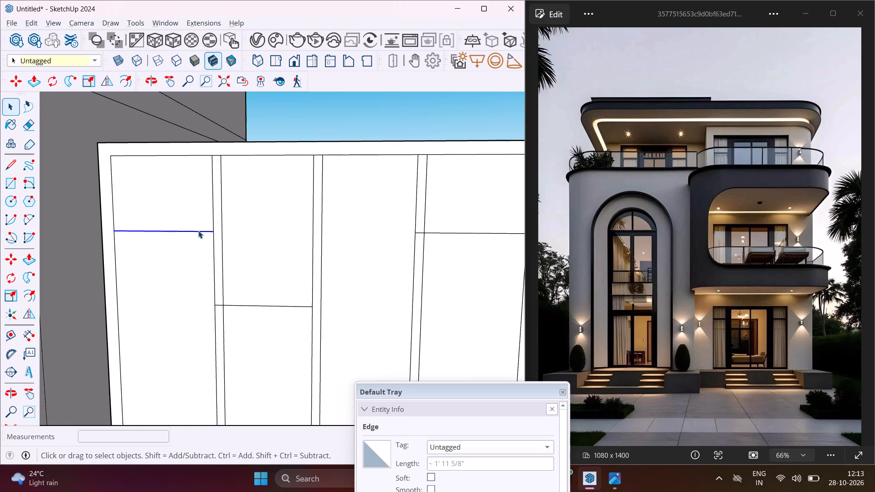
{"action": "left_click", "coordinate": [253, 304], "text": "ctrl"}
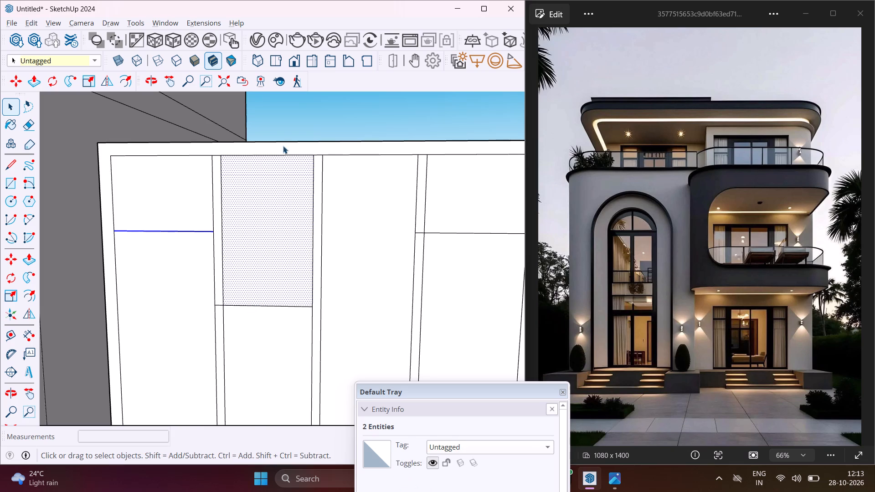
{"action": "left_click", "coordinate": [287, 137]}
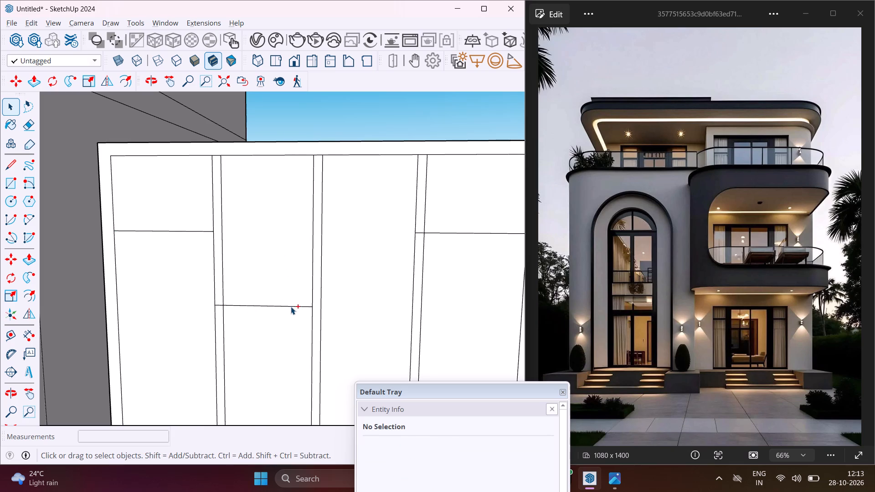
{"action": "left_click", "coordinate": [291, 307], "text": "ctrl"}
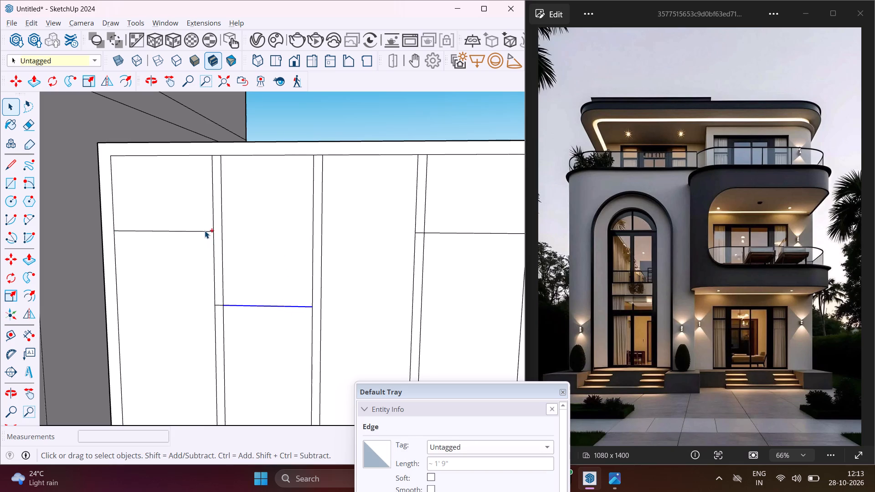
{"action": "left_click", "coordinate": [207, 231], "text": "ctrl"}
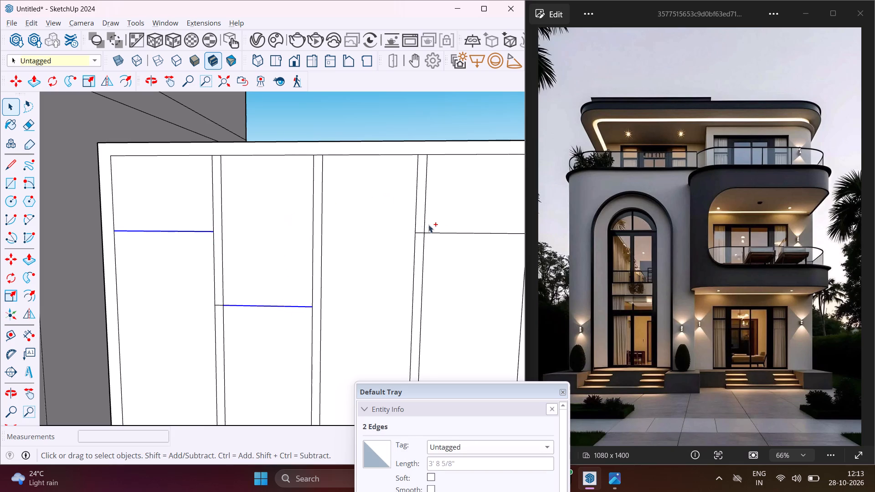
{"action": "left_click", "coordinate": [439, 233], "text": "ctrl"}
{"action": "key", "text": "m"}
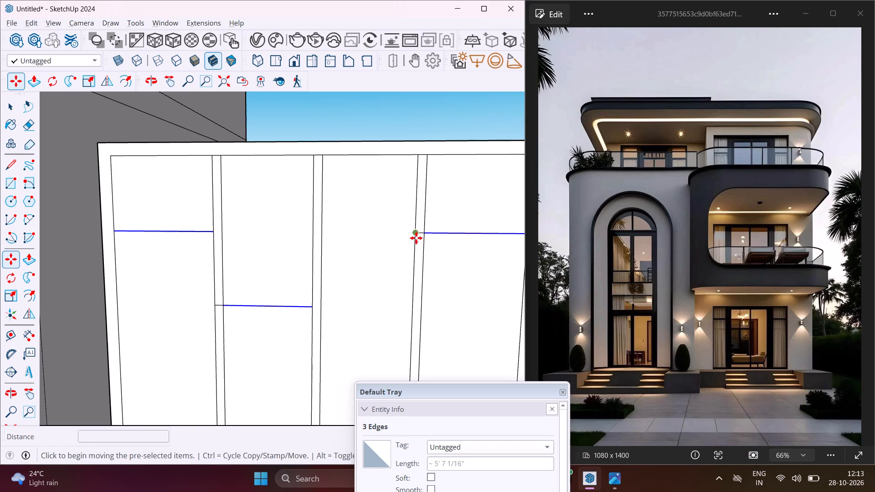
{"action": "scroll", "coordinate": [421, 237], "scroll_direction": "up", "scroll_amount": 4}
{"action": "left_click", "coordinate": [427, 231]}
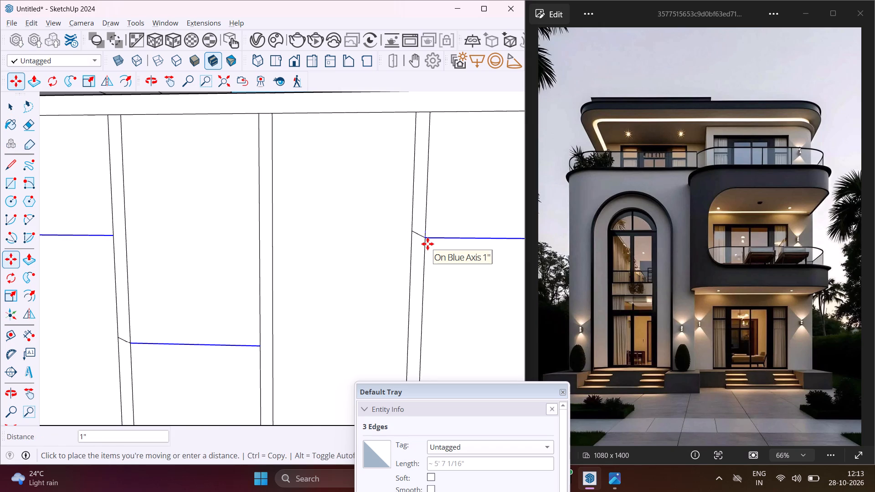
{"action": "scroll", "coordinate": [427, 244], "scroll_direction": "up", "scroll_amount": 8}
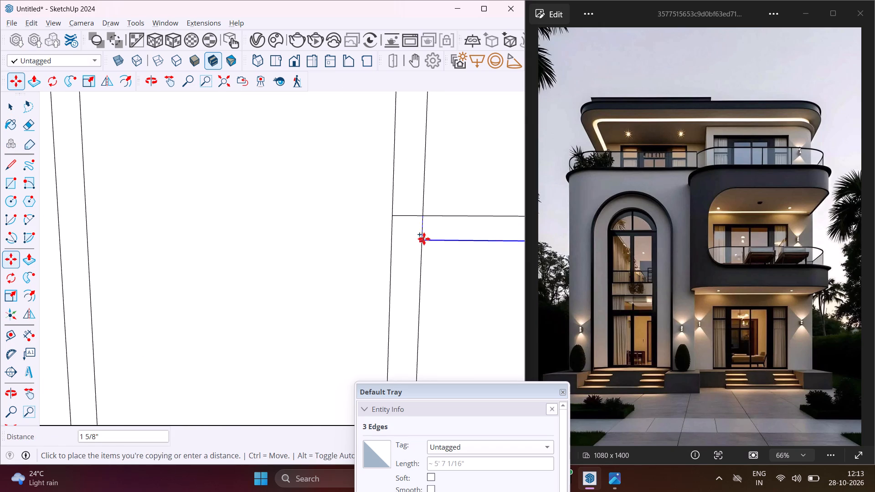
{"action": "type", "text": "2\""}
{"action": "key", "text": "Return"}
{"action": "key", "text": "Escape"}
{"action": "key", "text": "space"}
{"action": "scroll", "coordinate": [321, 224], "scroll_direction": "down", "scroll_amount": 4}
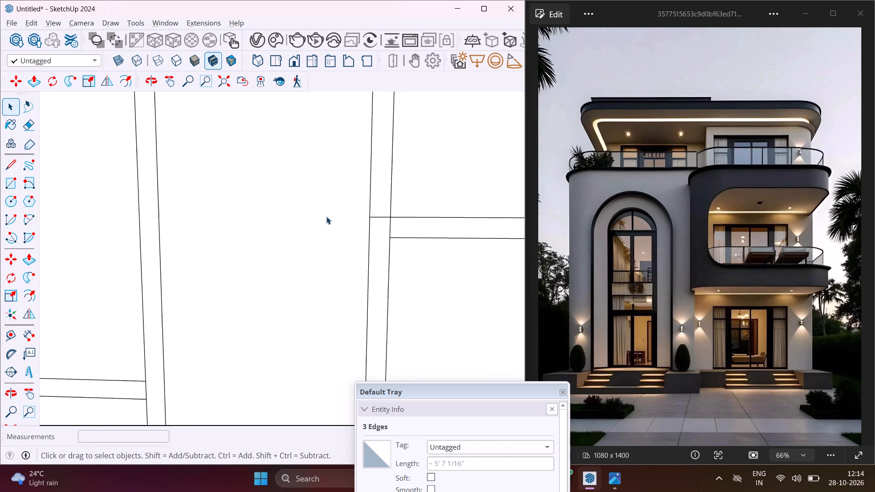
{"action": "scroll", "coordinate": [326, 216], "scroll_direction": "down", "scroll_amount": 1}
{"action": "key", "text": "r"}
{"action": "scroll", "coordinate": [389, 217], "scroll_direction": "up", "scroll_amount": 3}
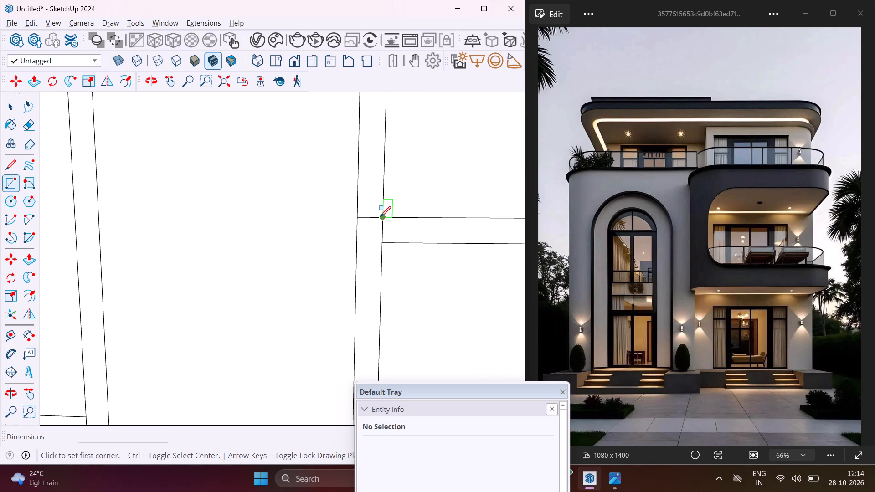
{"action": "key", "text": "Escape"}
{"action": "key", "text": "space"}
Erase the stray crossbar line segments crossing the first and third vertical dividers of the door panel.
{"action": "type", "text": "e"}
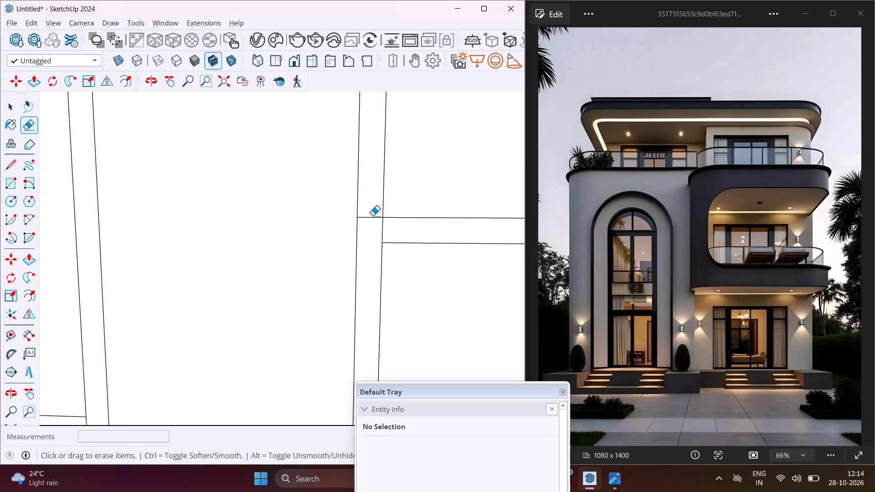
{"action": "left_click", "coordinate": [373, 217]}
{"action": "scroll", "coordinate": [360, 191], "scroll_direction": "down", "scroll_amount": 10}
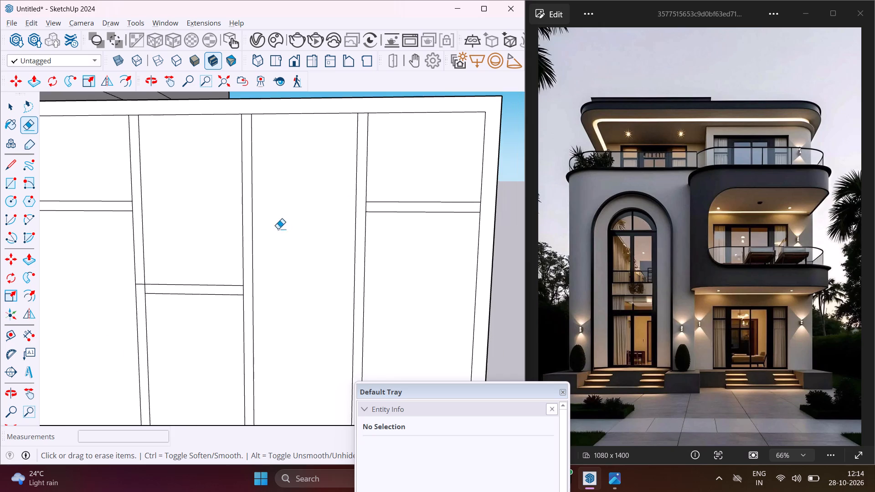
{"action": "scroll", "coordinate": [129, 285], "scroll_direction": "up", "scroll_amount": 8}
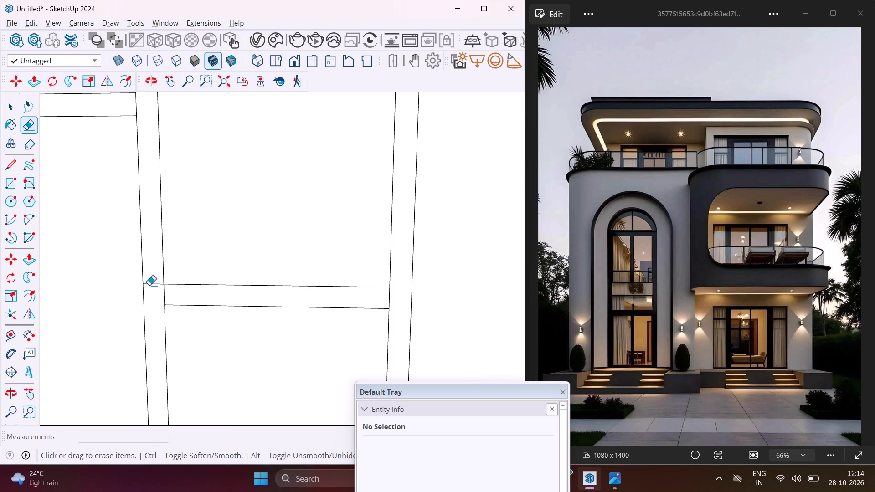
{"action": "left_click", "coordinate": [152, 285]}
{"action": "key", "text": "Escape"}
{"action": "key", "text": "space"}
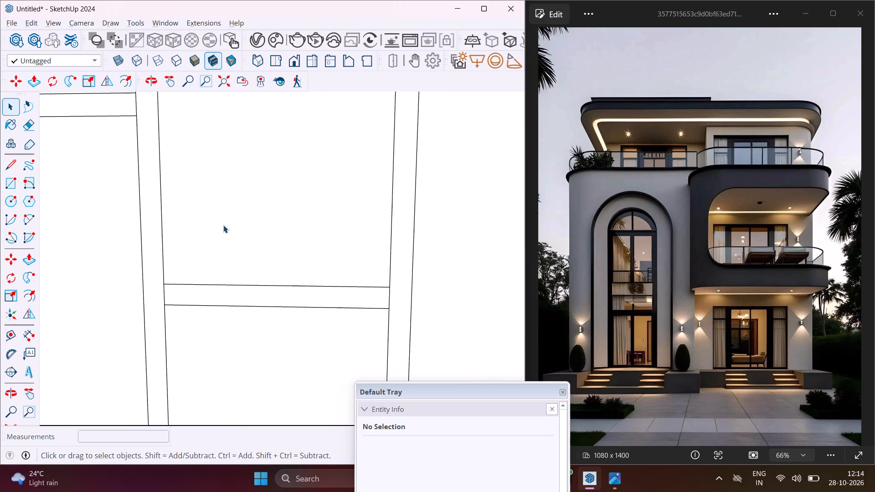
Push/Pull the door panel's outer border face outward about 13/16" to form a raised frame.
{"action": "scroll", "coordinate": [230, 219], "scroll_direction": "down", "scroll_amount": 19}
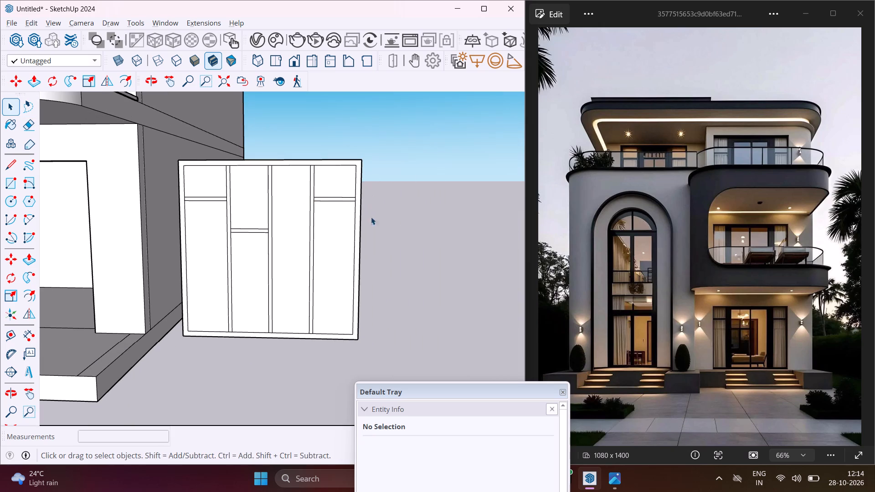
{"action": "scroll", "coordinate": [336, 229], "scroll_direction": "down", "scroll_amount": 7}
{"action": "middle_click_drag", "start_coordinate": [339, 225], "coordinate": [330, 239]}
{"action": "scroll", "coordinate": [339, 216], "scroll_direction": "up", "scroll_amount": 5}
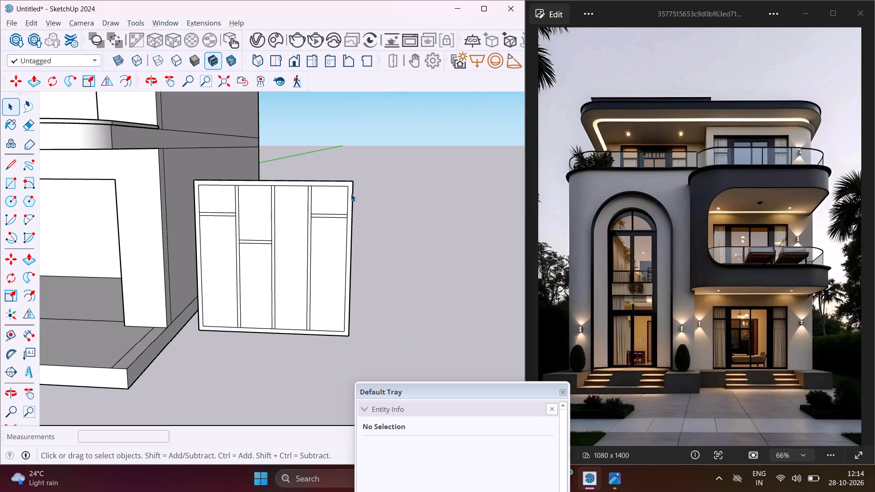
{"action": "middle_click_drag", "start_coordinate": [351, 194], "coordinate": [269, 254]}
{"action": "scroll", "coordinate": [366, 180], "scroll_direction": "up", "scroll_amount": 7}
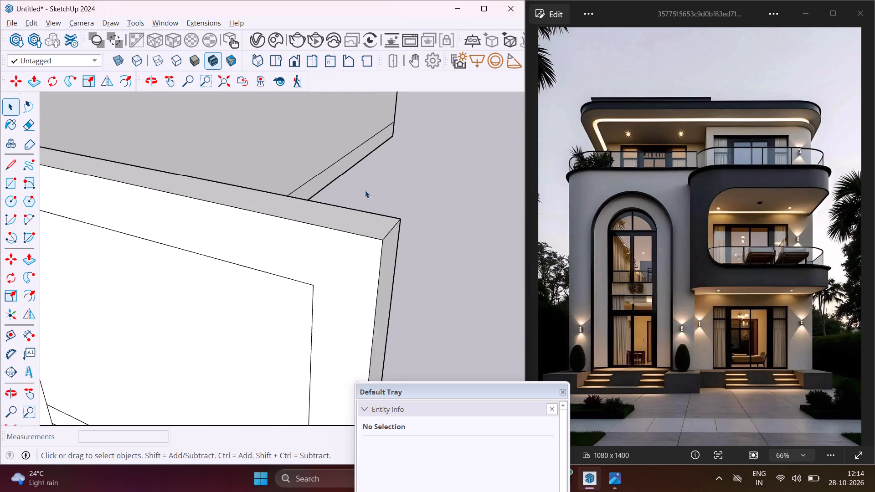
{"action": "scroll", "coordinate": [357, 251], "scroll_direction": "down", "scroll_amount": 4}
{"action": "left_click", "coordinate": [360, 251]}
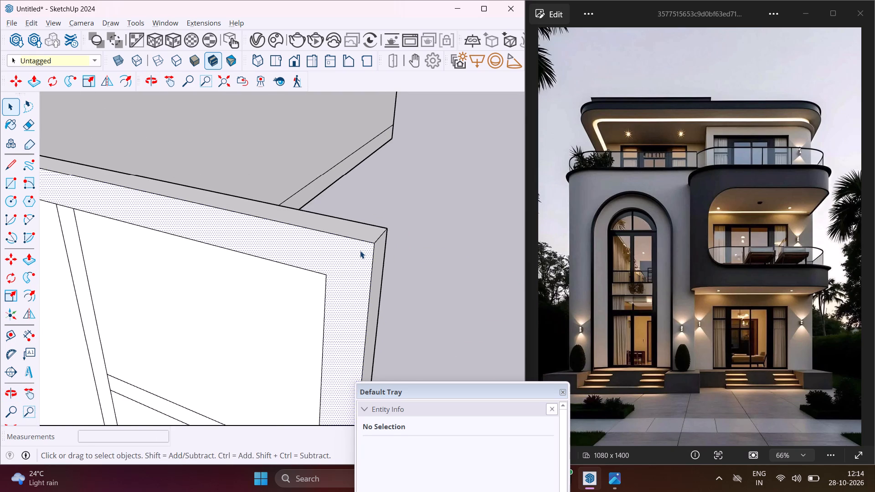
{"action": "key", "text": "p"}
{"action": "left_click", "coordinate": [360, 251]}
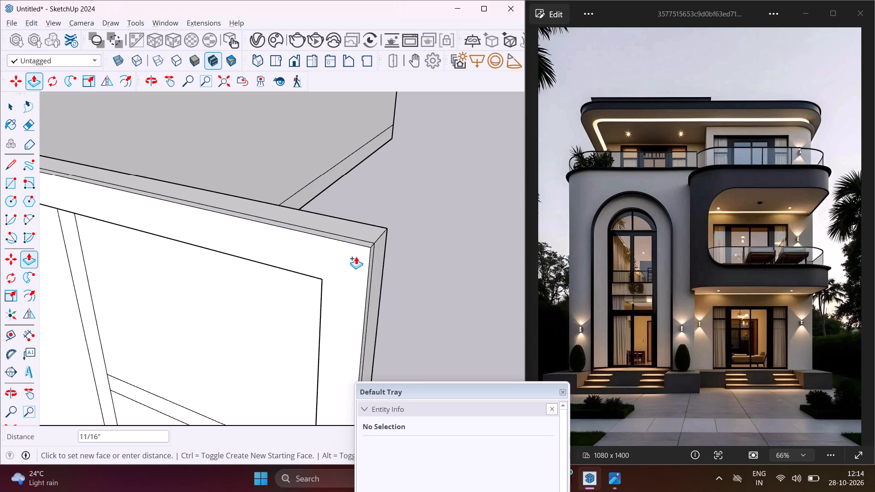
{"action": "left_click", "coordinate": [356, 256]}
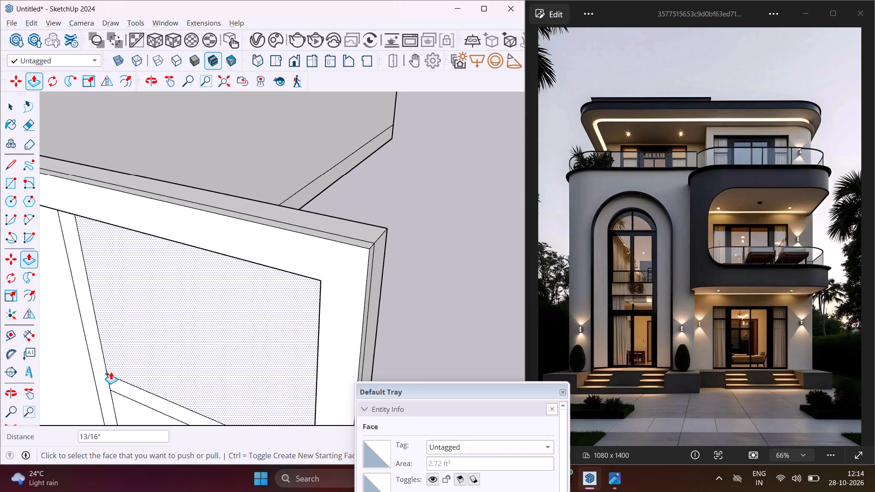
Extrude the fourth column's crossbar and the third vertical divider by the same distance as the outer frame.
{"action": "scroll", "coordinate": [111, 372], "scroll_direction": "up", "scroll_amount": 3}
{"action": "middle_click_drag", "start_coordinate": [136, 345], "coordinate": [312, 308]}
{"action": "scroll", "coordinate": [164, 342], "scroll_direction": "up", "scroll_amount": 1}
{"action": "scroll", "coordinate": [263, 229], "scroll_direction": "down", "scroll_amount": 4}
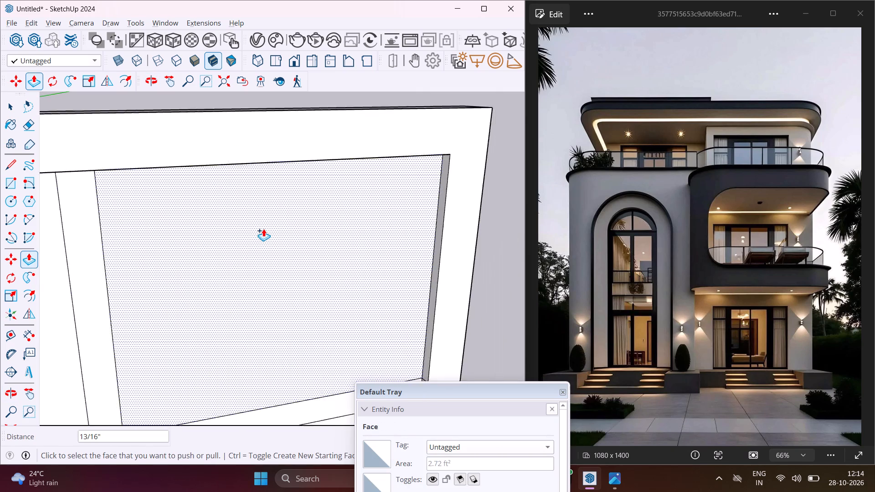
{"action": "scroll", "coordinate": [263, 229], "scroll_direction": "down", "scroll_amount": 6}
{"action": "scroll", "coordinate": [230, 343], "scroll_direction": "up", "scroll_amount": 3}
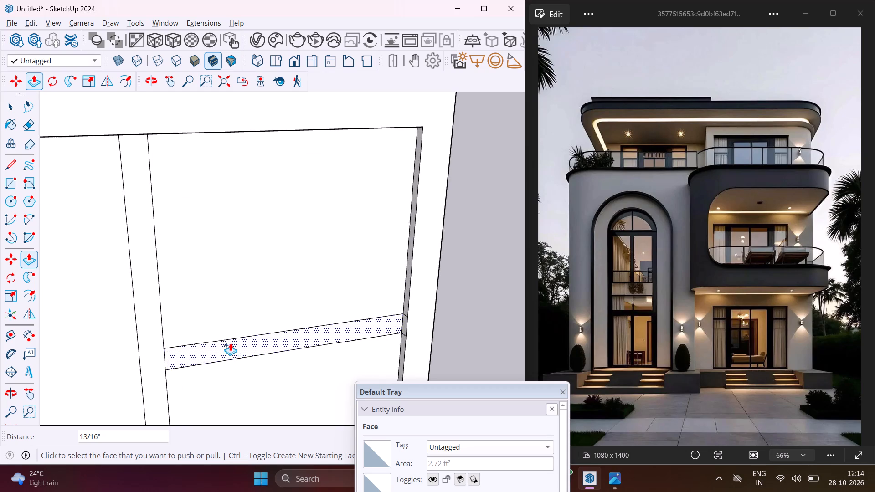
{"action": "left_click", "coordinate": [229, 343]}
{"action": "double_click", "coordinate": [229, 343]}
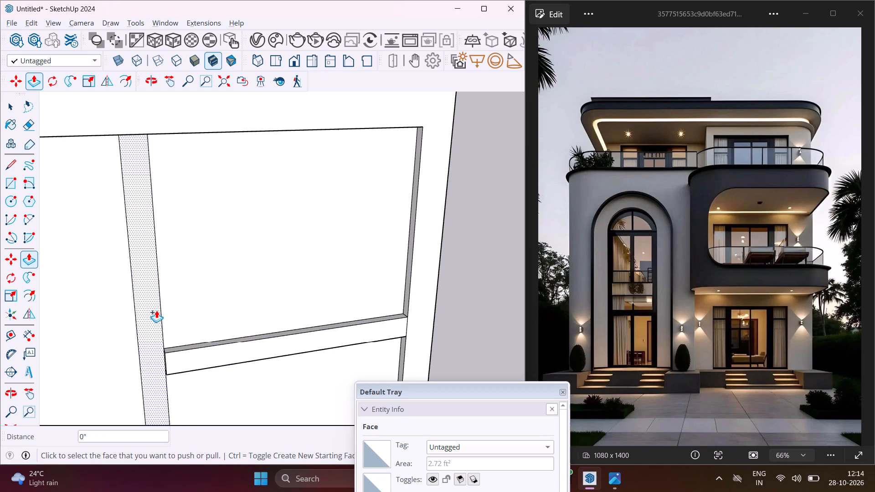
{"action": "double_click", "coordinate": [156, 310]}
Extrude the middle and first vertical dividers and the crossbars of the second and first columns by the same distance.
{"action": "scroll", "coordinate": [171, 230], "scroll_direction": "down", "scroll_amount": 18}
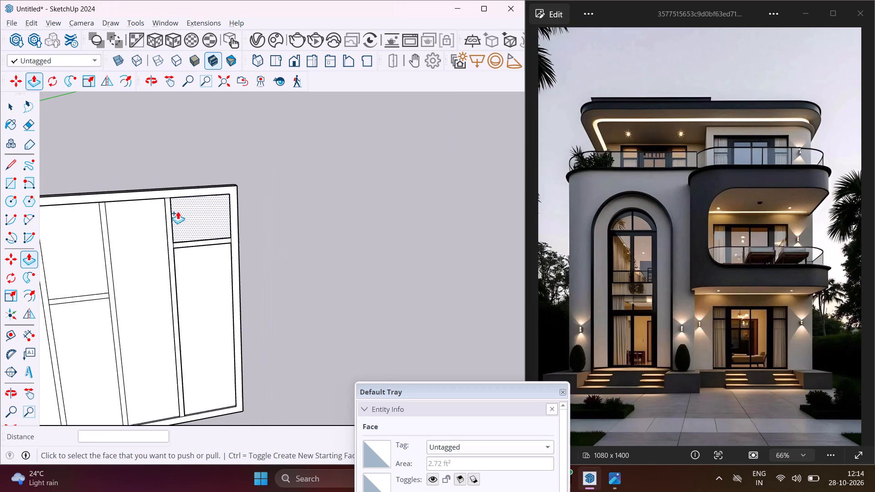
{"action": "scroll", "coordinate": [120, 318], "scroll_direction": "up", "scroll_amount": 4}
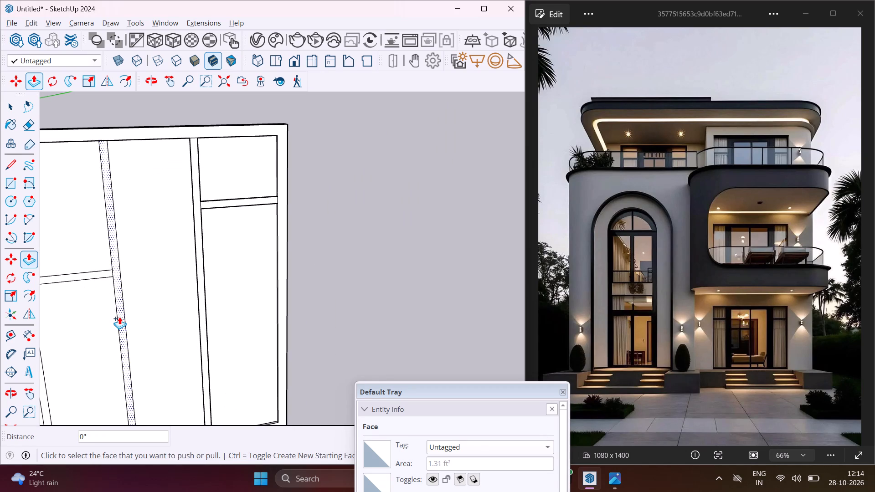
{"action": "double_click", "coordinate": [119, 317]}
{"action": "middle_click_drag", "start_coordinate": [102, 270], "coordinate": [120, 265]}
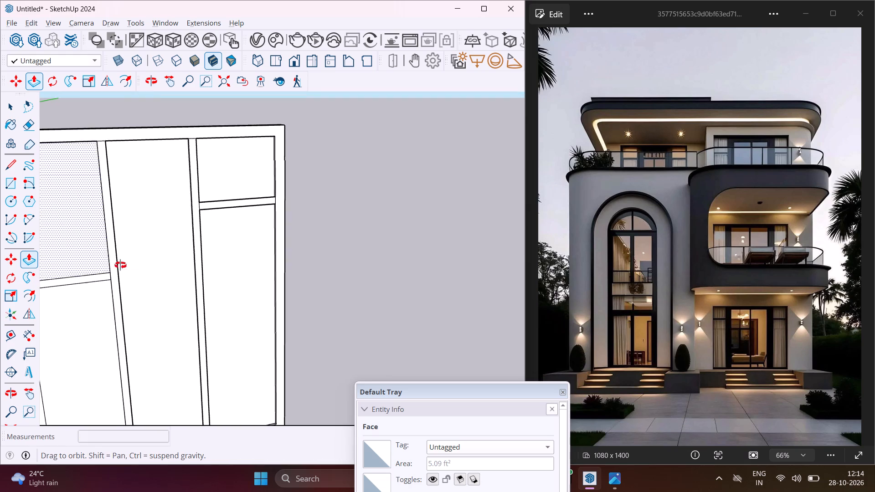
{"action": "middle_click_drag", "start_coordinate": [120, 265], "coordinate": [298, 222]}
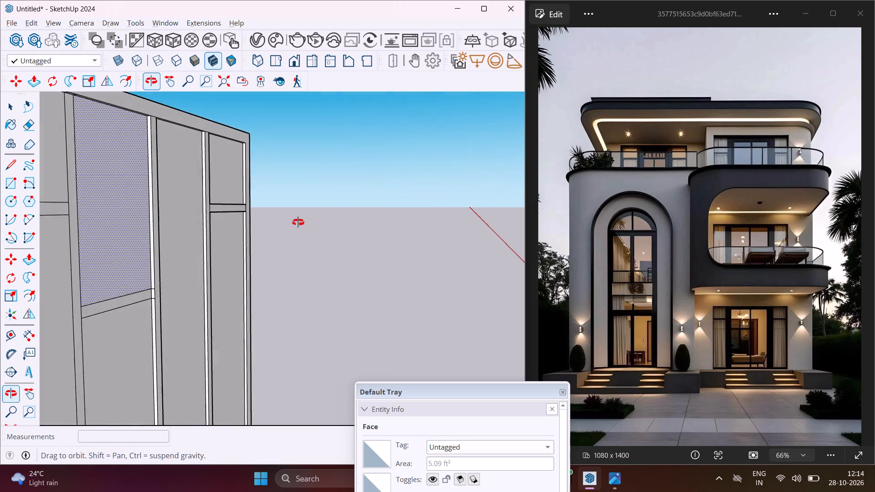
{"action": "middle_click_drag", "start_coordinate": [298, 222], "coordinate": [333, 215]}
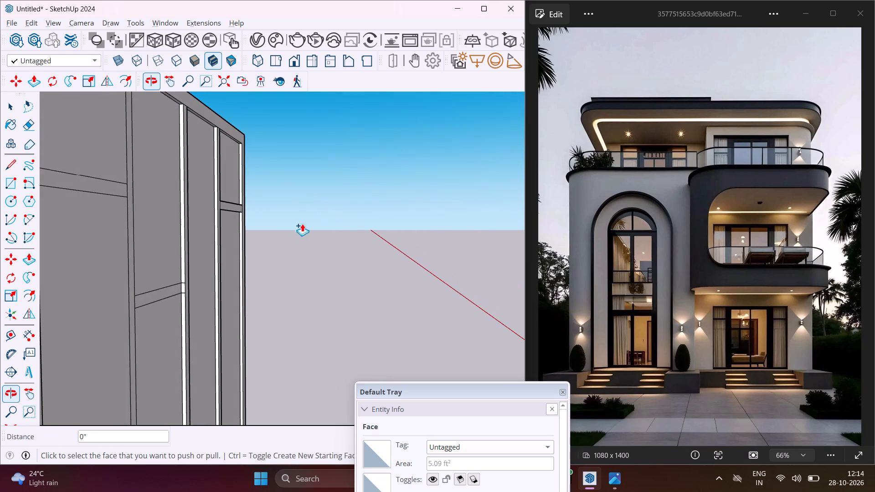
{"action": "scroll", "coordinate": [186, 282], "scroll_direction": "up", "scroll_amount": 3}
{"action": "double_click", "coordinate": [175, 289]}
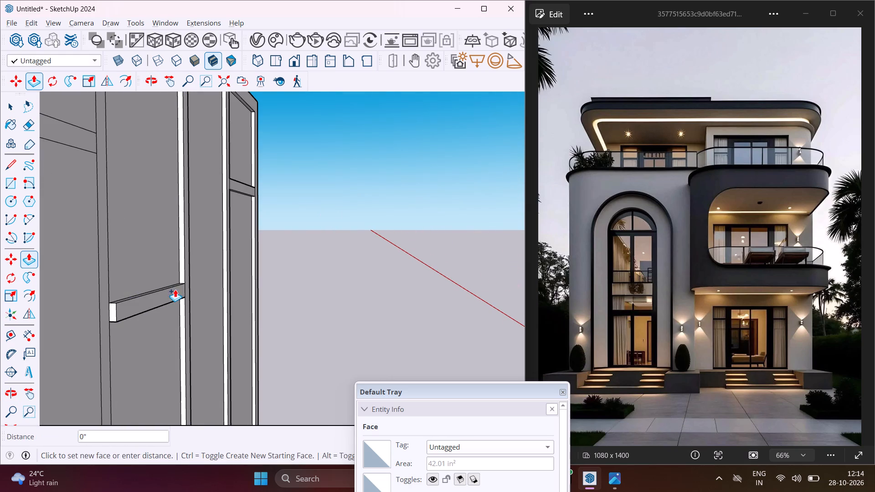
{"action": "double_click", "coordinate": [108, 297]}
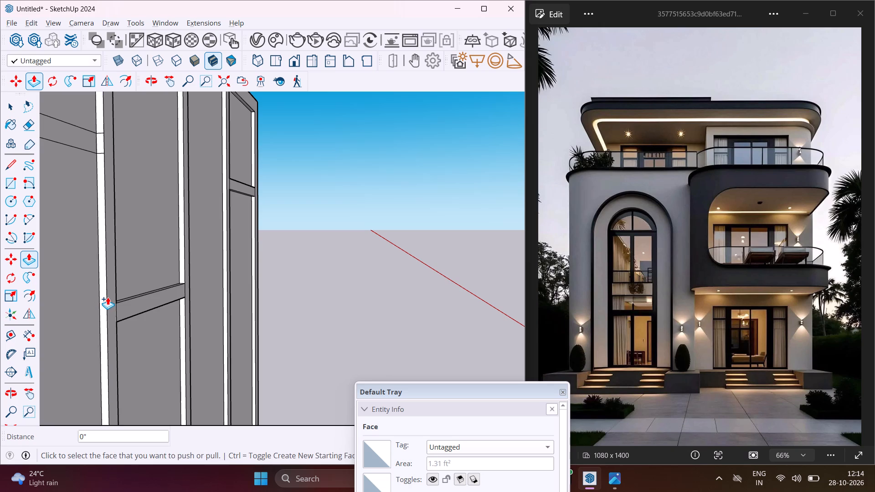
{"action": "scroll", "coordinate": [109, 296], "scroll_direction": "down", "scroll_amount": 6}
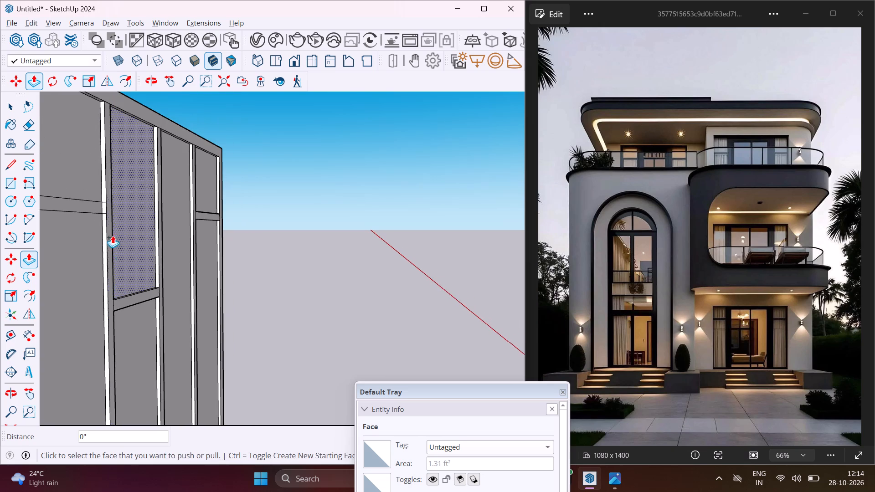
{"action": "scroll", "coordinate": [97, 202], "scroll_direction": "up", "scroll_amount": 4}
{"action": "double_click", "coordinate": [97, 202]}
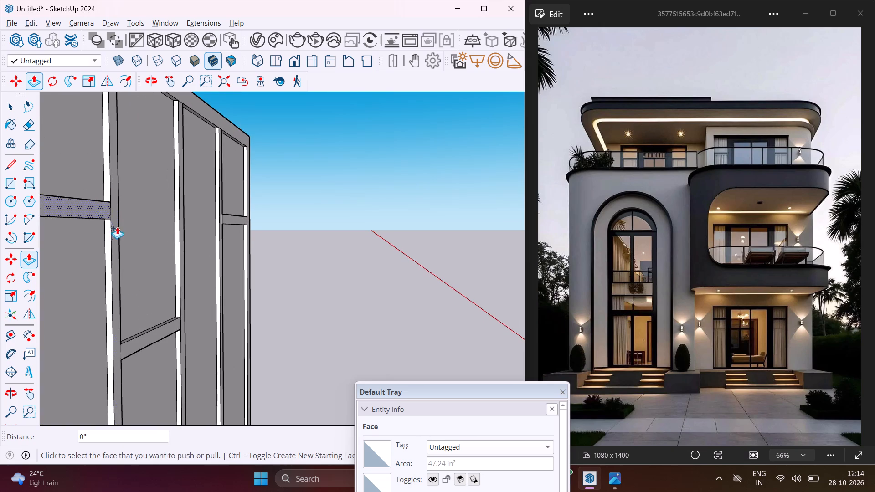
{"action": "scroll", "coordinate": [126, 247], "scroll_direction": "down", "scroll_amount": 1}
{"action": "middle_click_drag", "start_coordinate": [126, 247], "coordinate": [45, 318]}
{"action": "scroll", "coordinate": [199, 158], "scroll_direction": "down", "scroll_amount": 5}
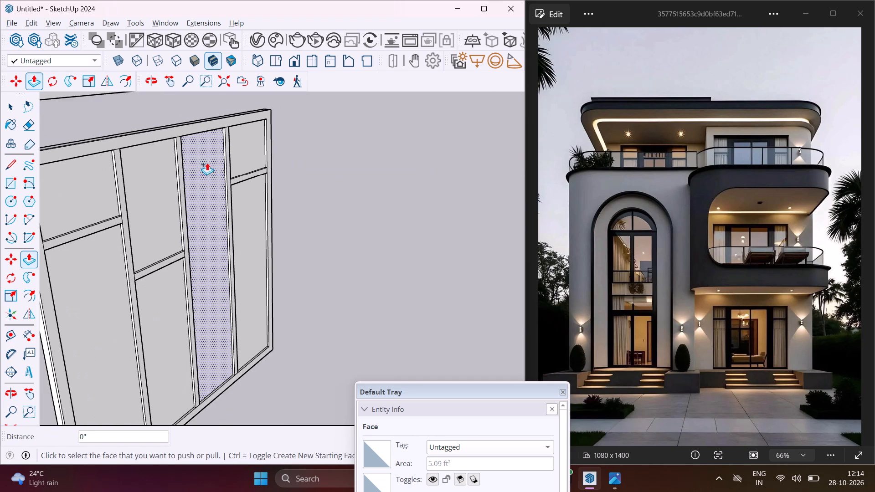
{"action": "middle_click_drag", "start_coordinate": [218, 168], "coordinate": [85, 241]}
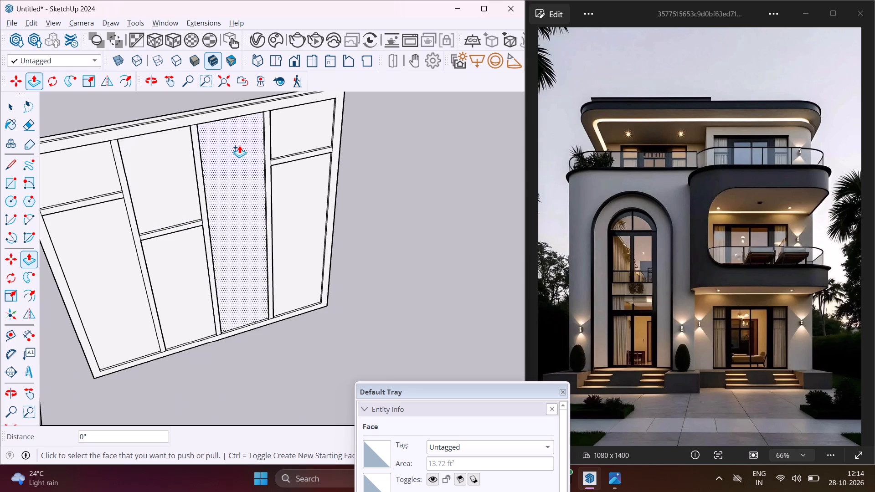
{"action": "key", "text": "Escape"}
{"action": "key", "text": "space"}
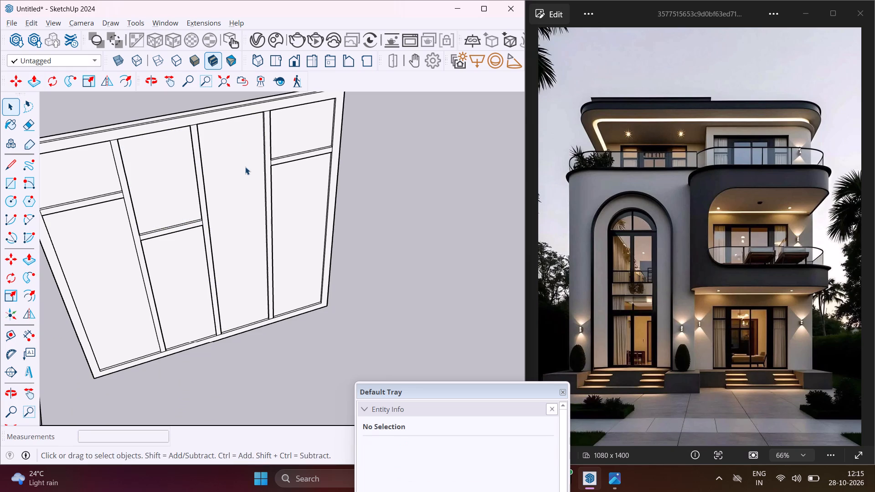
Paint the door frame's top and front faces and the third vertical divider with Color M08 from the Colors collection.
{"action": "left_click_drag", "start_coordinate": [421, 391], "coordinate": [446, 279]}
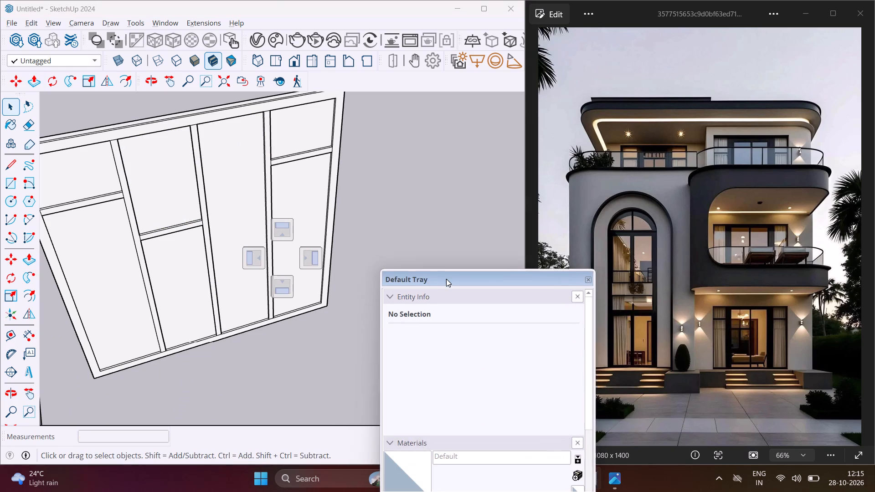
{"action": "left_click_drag", "start_coordinate": [446, 279], "coordinate": [471, 158]}
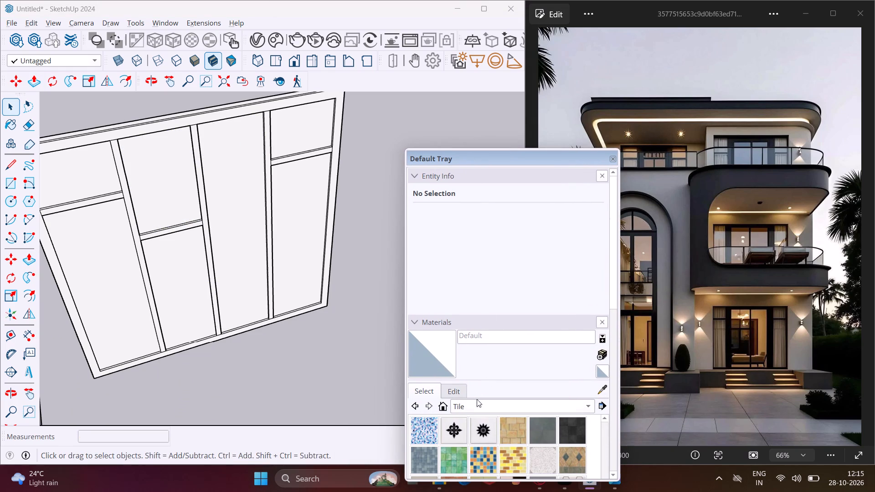
{"action": "left_click", "coordinate": [413, 174]}
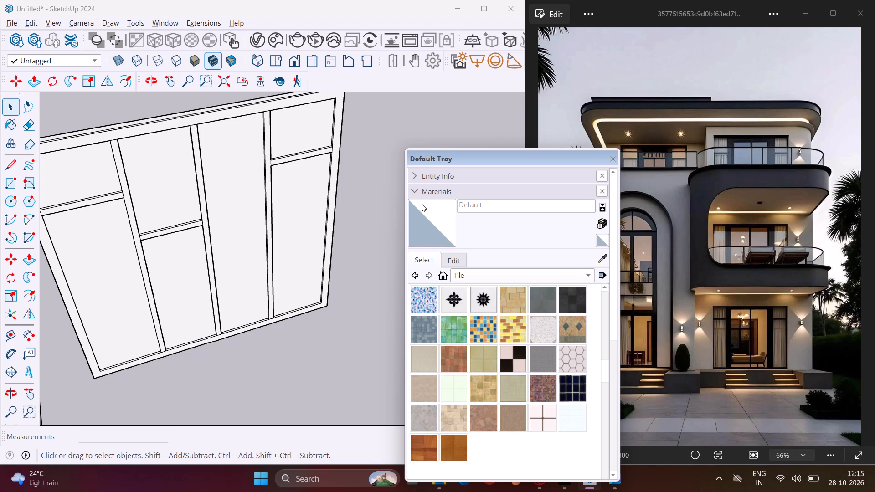
{"action": "left_click", "coordinate": [483, 273]}
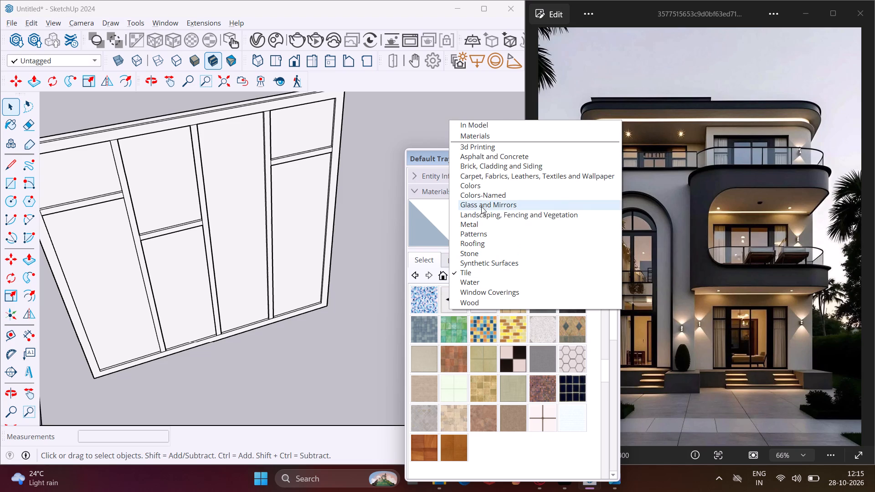
{"action": "left_click", "coordinate": [477, 188]}
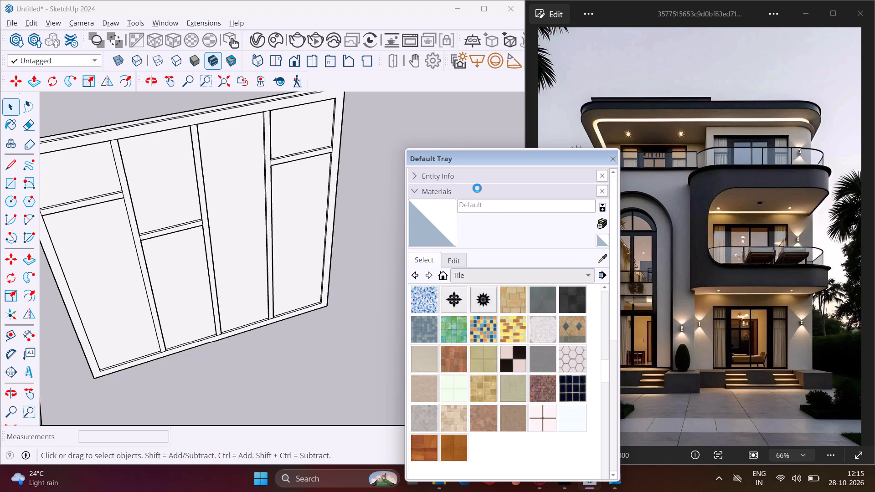
{"action": "scroll", "coordinate": [495, 392], "scroll_direction": "down", "scroll_amount": 5}
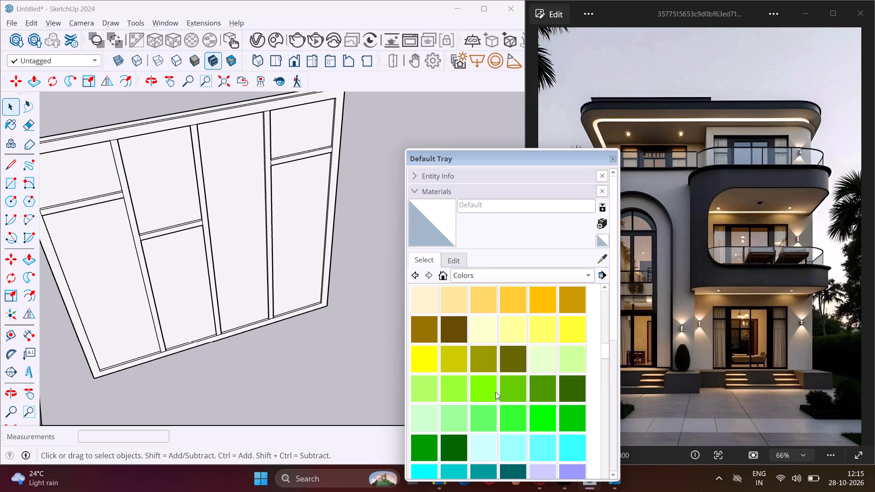
{"action": "scroll", "coordinate": [493, 389], "scroll_direction": "down", "scroll_amount": 8}
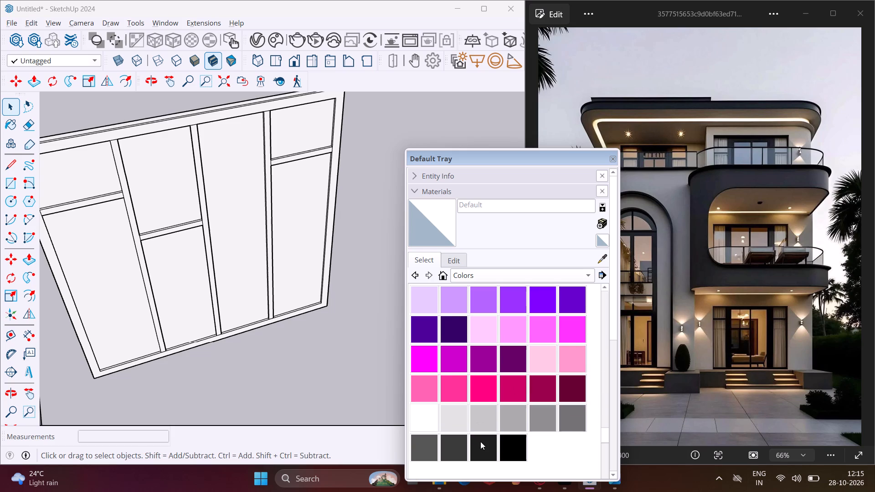
{"action": "left_click", "coordinate": [480, 441]}
{"action": "scroll", "coordinate": [326, 124], "scroll_direction": "up", "scroll_amount": 2}
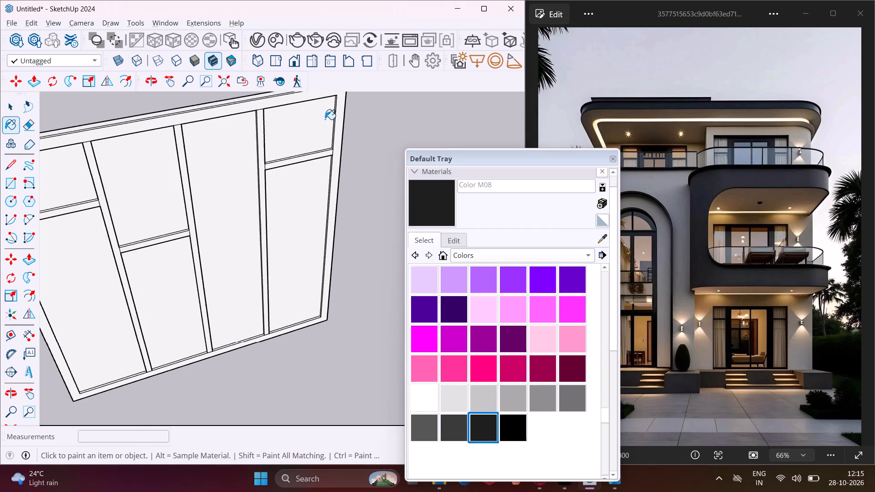
{"action": "scroll", "coordinate": [325, 119], "scroll_direction": "up", "scroll_amount": 2}
{"action": "middle_click_drag", "start_coordinate": [341, 113], "coordinate": [164, 246]}
{"action": "scroll", "coordinate": [291, 189], "scroll_direction": "up", "scroll_amount": 3}
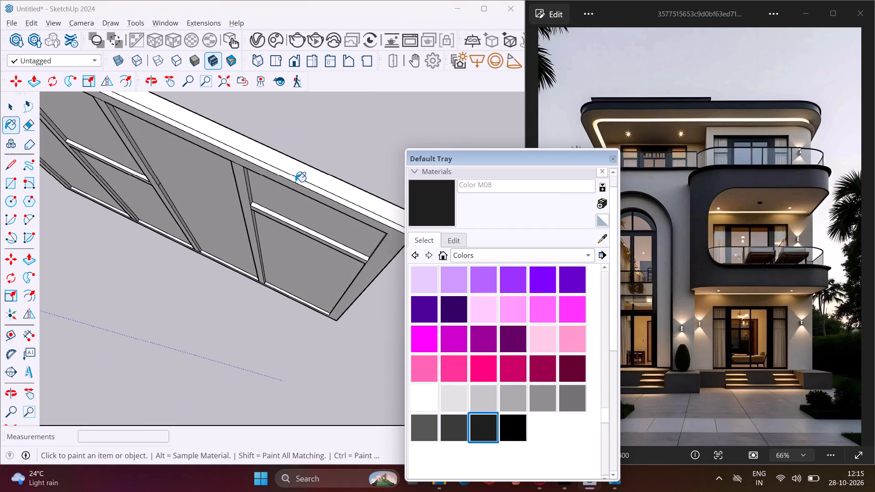
{"action": "left_click", "coordinate": [302, 174]}
{"action": "left_click", "coordinate": [306, 185]}
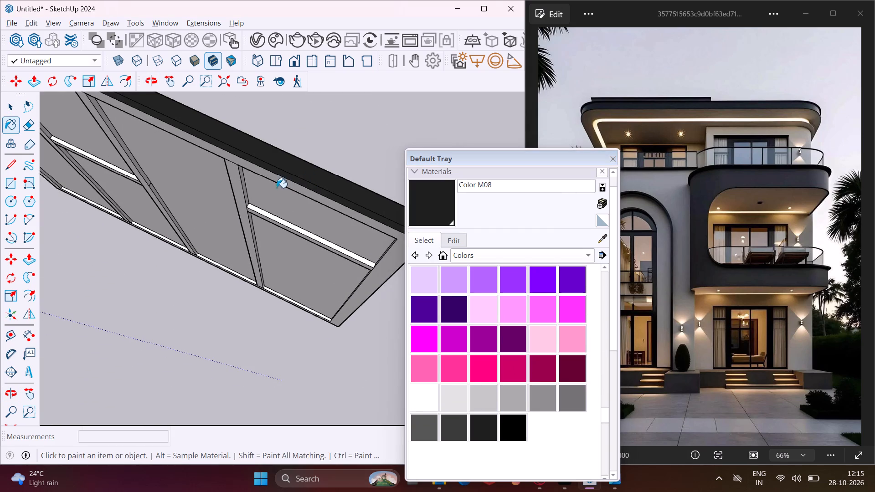
{"action": "left_click", "coordinate": [234, 167]}
{"action": "left_click", "coordinate": [232, 161]}
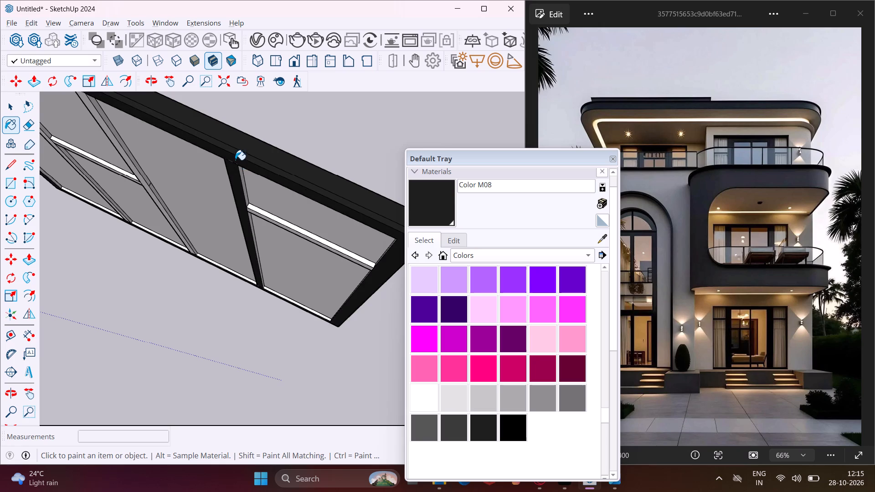
Paint the first column's crossbar and the adjoining inner side faces of the outer frame with Color M08.
{"action": "middle_click_drag", "start_coordinate": [235, 160], "coordinate": [344, 51]}
{"action": "scroll", "coordinate": [336, 74], "scroll_direction": "down", "scroll_amount": 5}
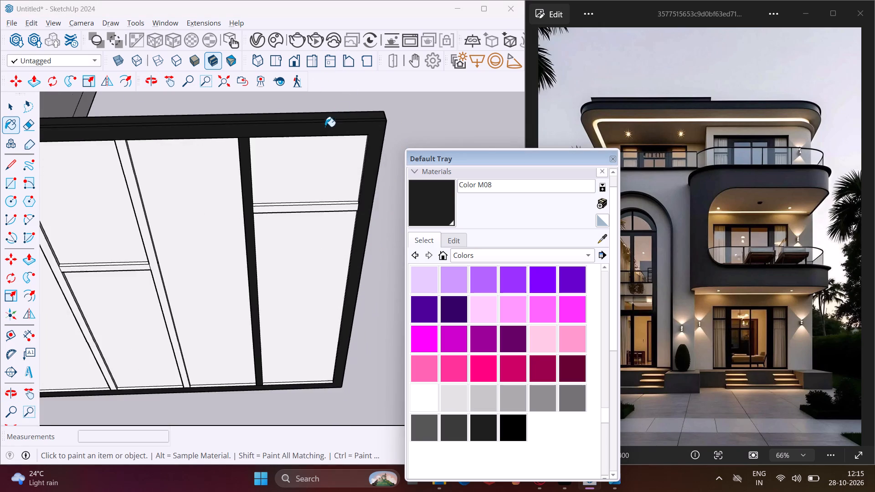
{"action": "scroll", "coordinate": [314, 138], "scroll_direction": "down", "scroll_amount": 10}
{"action": "scroll", "coordinate": [153, 184], "scroll_direction": "up", "scroll_amount": 15}
{"action": "left_click", "coordinate": [153, 188]}
{"action": "scroll", "coordinate": [157, 183], "scroll_direction": "up", "scroll_amount": 4}
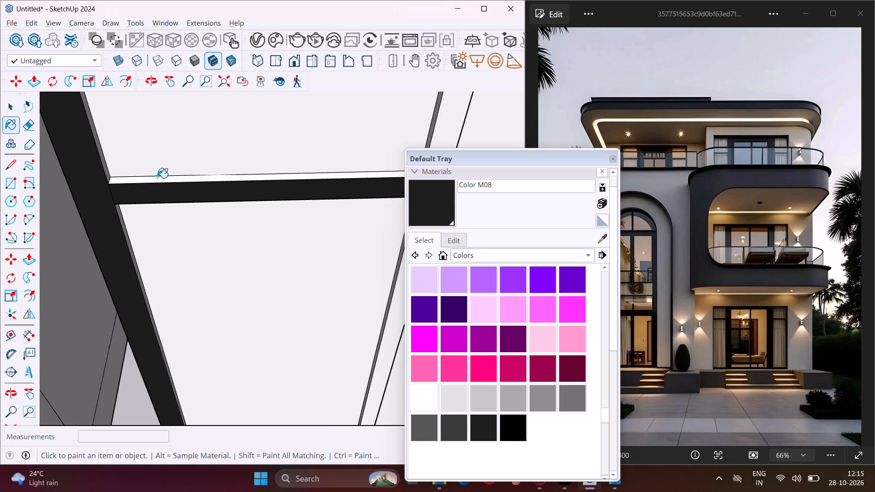
{"action": "left_click", "coordinate": [157, 178]}
{"action": "left_click", "coordinate": [102, 157]}
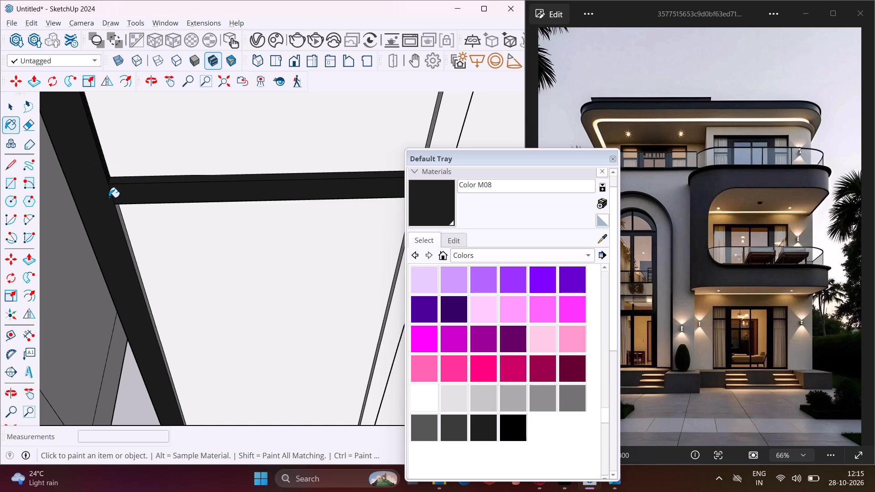
{"action": "scroll", "coordinate": [118, 226], "scroll_direction": "up", "scroll_amount": 4}
{"action": "left_click", "coordinate": [120, 210]}
{"action": "scroll", "coordinate": [103, 204], "scroll_direction": "down", "scroll_amount": 6}
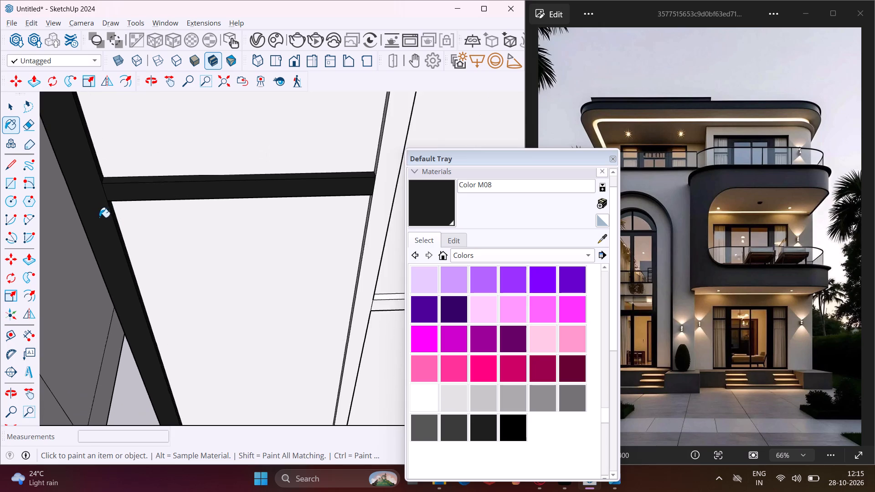
Paint the first and middle vertical dividers, the second column's crossbar and the first divider's upper side faces with Color M08.
{"action": "scroll", "coordinate": [99, 217], "scroll_direction": "down", "scroll_amount": 11}
{"action": "scroll", "coordinate": [190, 182], "scroll_direction": "up", "scroll_amount": 3}
{"action": "left_click", "coordinate": [204, 173]}
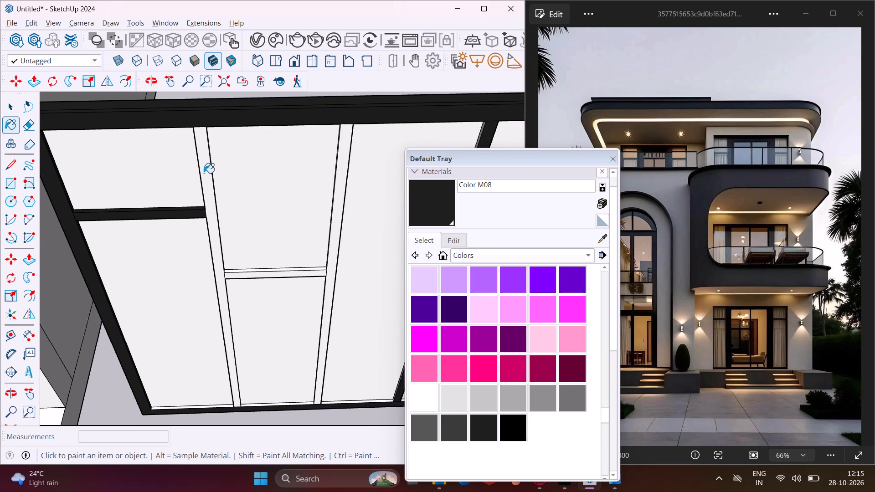
{"action": "left_click", "coordinate": [340, 155]}
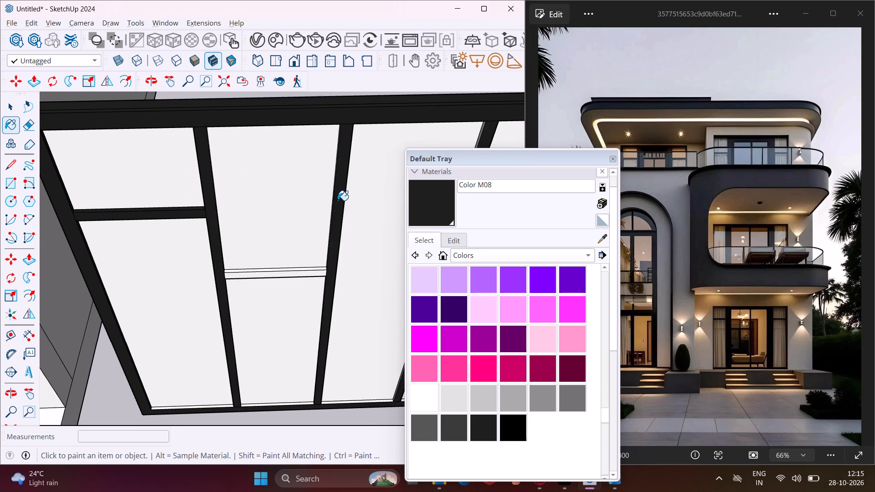
{"action": "scroll", "coordinate": [331, 270], "scroll_direction": "up", "scroll_amount": 9}
{"action": "left_click", "coordinate": [315, 276]}
{"action": "left_click", "coordinate": [314, 264]}
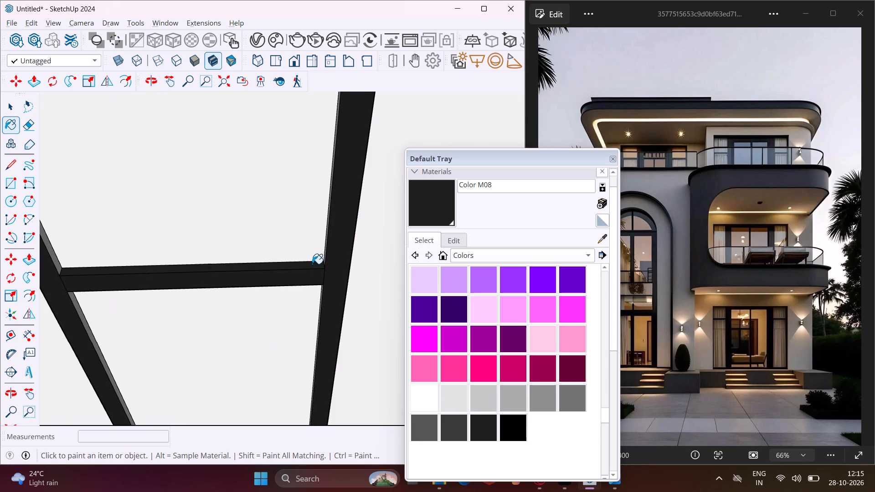
{"action": "scroll", "coordinate": [263, 276], "scroll_direction": "down", "scroll_amount": 6}
{"action": "scroll", "coordinate": [118, 239], "scroll_direction": "up", "scroll_amount": 7}
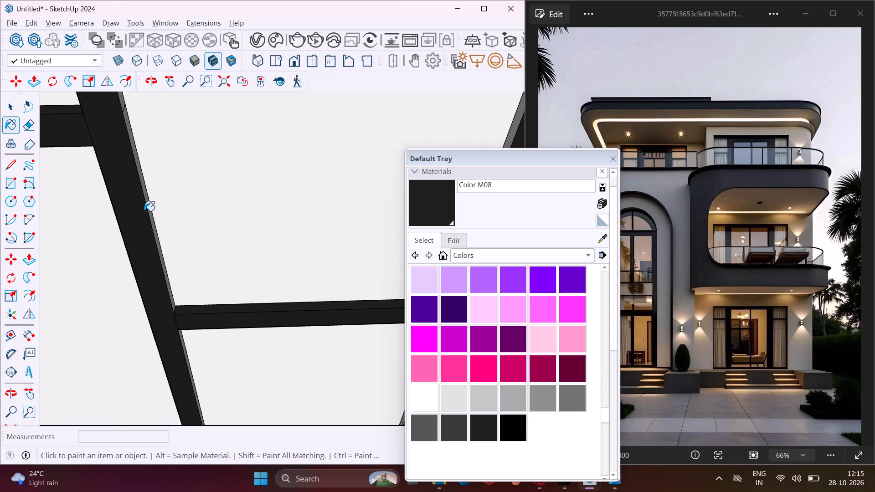
{"action": "left_click", "coordinate": [145, 187]}
{"action": "scroll", "coordinate": [144, 186], "scroll_direction": "down", "scroll_amount": 5}
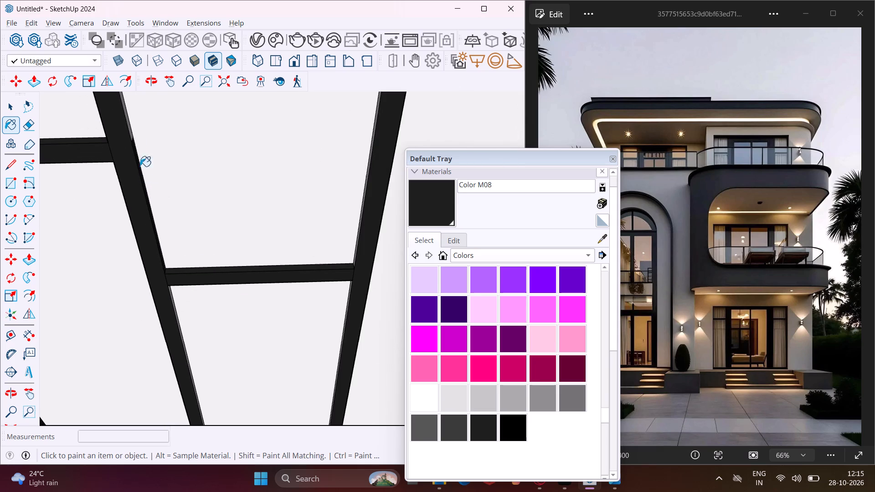
{"action": "left_click", "coordinate": [126, 113]}
Paint the fourth column's crossbar and the third vertical divider's side faces above and below it with Color M08.
{"action": "scroll", "coordinate": [115, 139], "scroll_direction": "down", "scroll_amount": 5}
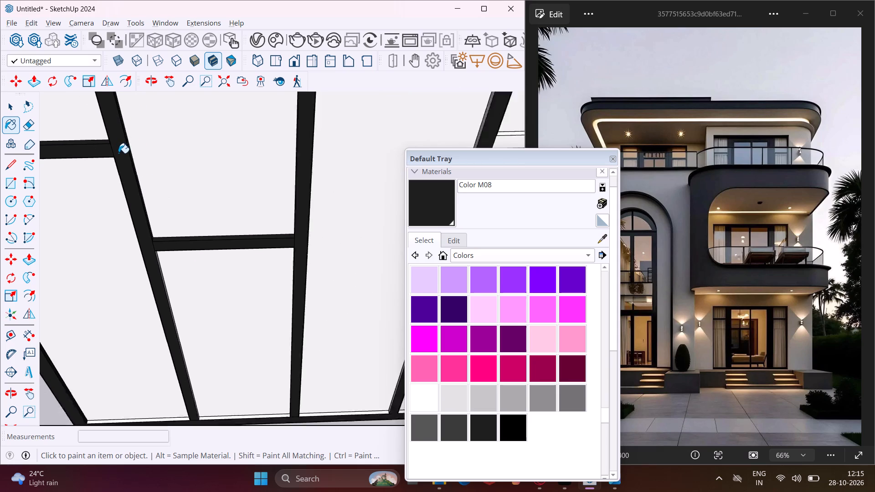
{"action": "scroll", "coordinate": [118, 153], "scroll_direction": "down", "scroll_amount": 1}
{"action": "middle_click_drag", "start_coordinate": [283, 167], "coordinate": [127, 169]}
{"action": "left_click", "coordinate": [374, 207]}
{"action": "scroll", "coordinate": [361, 186], "scroll_direction": "up", "scroll_amount": 3}
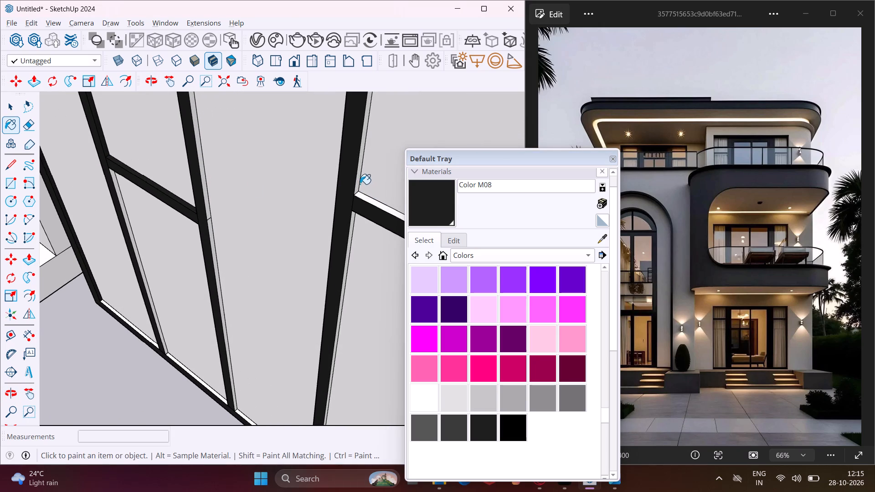
{"action": "left_click", "coordinate": [358, 180]}
{"action": "left_click", "coordinate": [372, 202]}
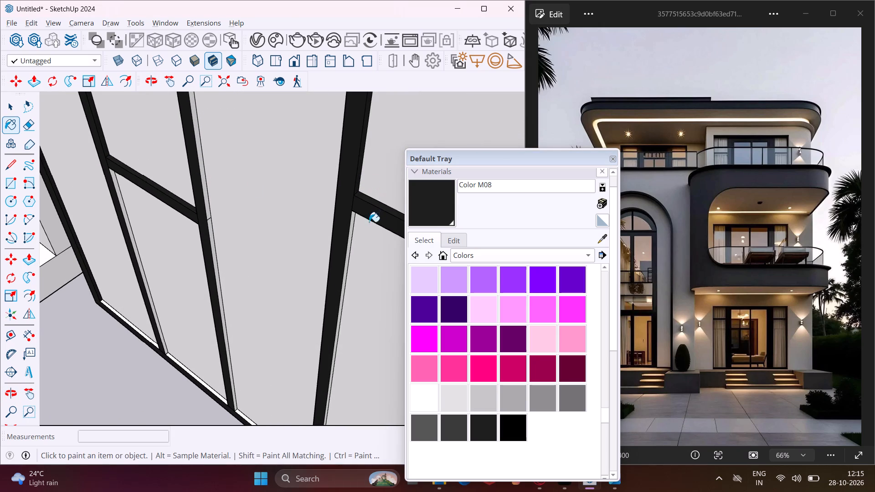
{"action": "left_click", "coordinate": [350, 236]}
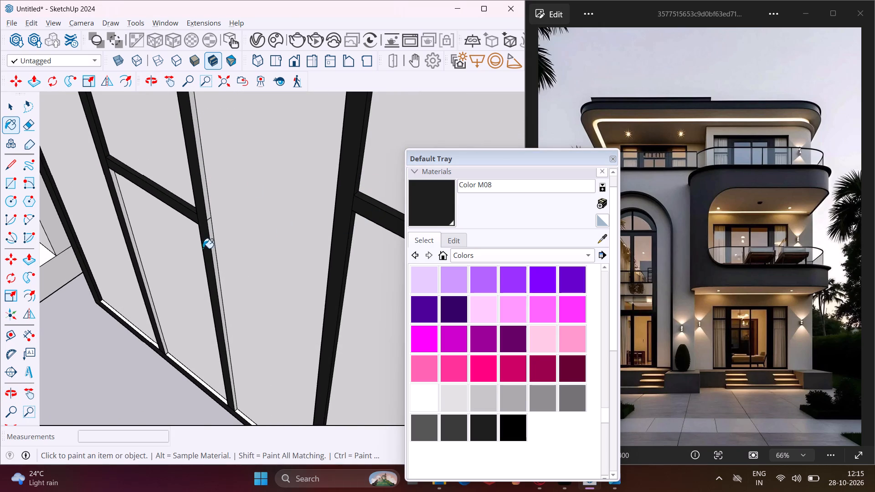
Paint the middle divider's side faces, the first divider's lower side and the bottom rail's inner faces in columns one and two with Color M08.
{"action": "scroll", "coordinate": [209, 231], "scroll_direction": "up", "scroll_amount": 3}
{"action": "left_click", "coordinate": [205, 202]}
{"action": "left_click", "coordinate": [209, 225]}
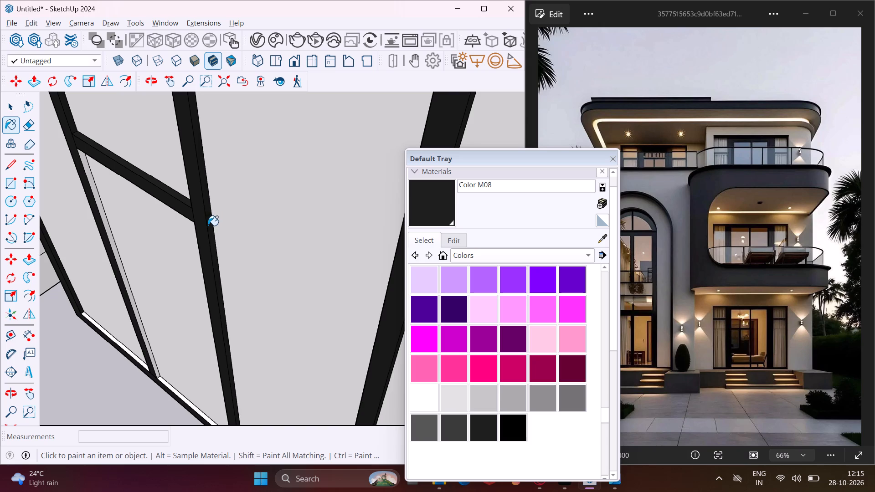
{"action": "left_click", "coordinate": [113, 246]}
{"action": "scroll", "coordinate": [111, 350], "scroll_direction": "up", "scroll_amount": 7}
{"action": "left_click", "coordinate": [124, 343]}
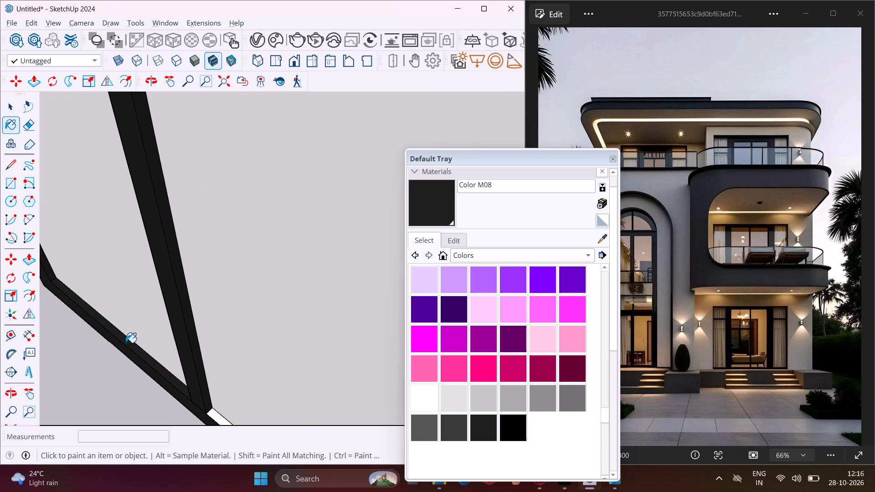
{"action": "scroll", "coordinate": [135, 359], "scroll_direction": "down", "scroll_amount": 5}
{"action": "left_click", "coordinate": [191, 401]}
{"action": "scroll", "coordinate": [157, 339], "scroll_direction": "down", "scroll_amount": 4}
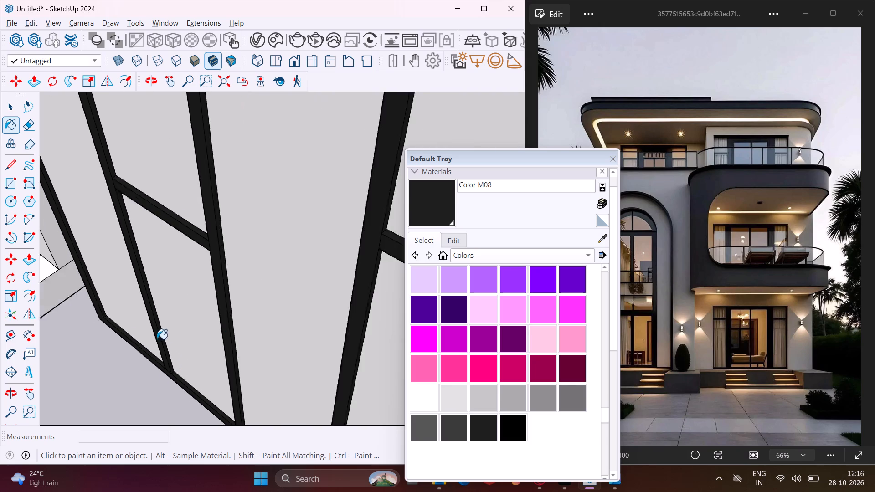
Paint the unpainted side faces at the frame's outer end beside the fourth column with Color M08.
{"action": "scroll", "coordinate": [157, 339], "scroll_direction": "down", "scroll_amount": 8}
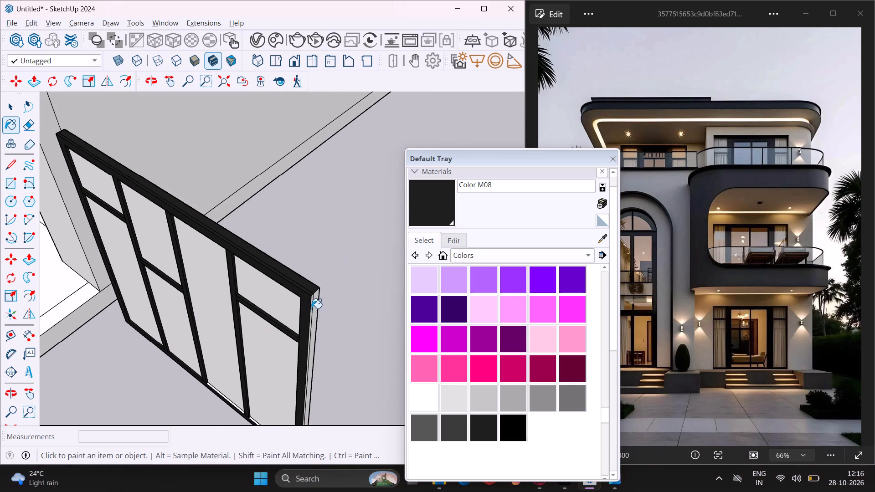
{"action": "scroll", "coordinate": [311, 307], "scroll_direction": "up", "scroll_amount": 5}
{"action": "left_click", "coordinate": [314, 297]}
{"action": "left_click", "coordinate": [321, 295]}
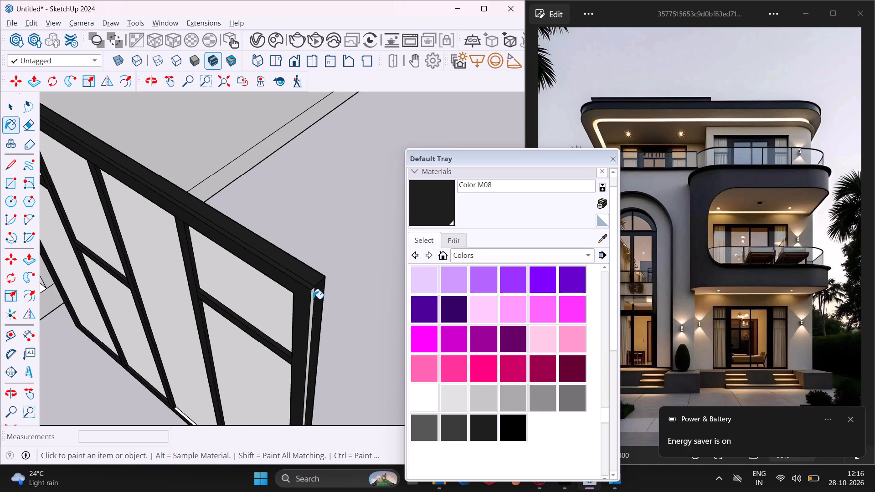
{"action": "left_click", "coordinate": [313, 299]}
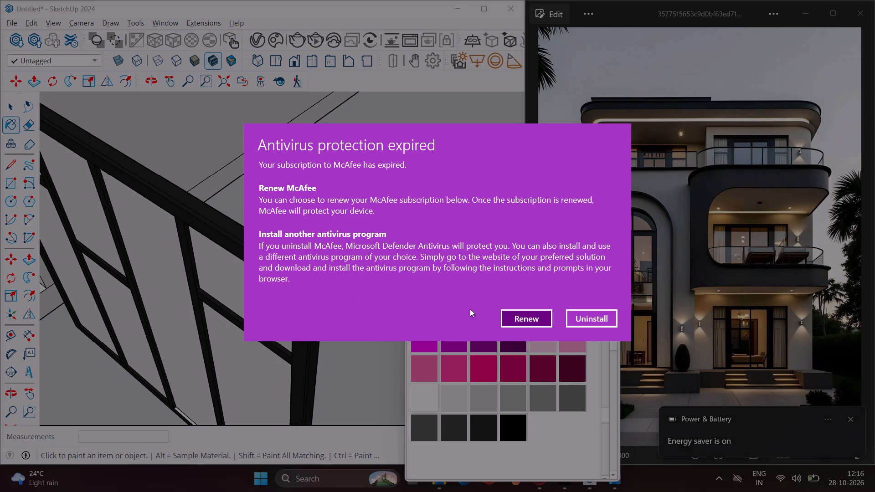
Clear the expired-antivirus notice by choosing to renew the McAfee subscription.
{"action": "left_click", "coordinate": [525, 323]}
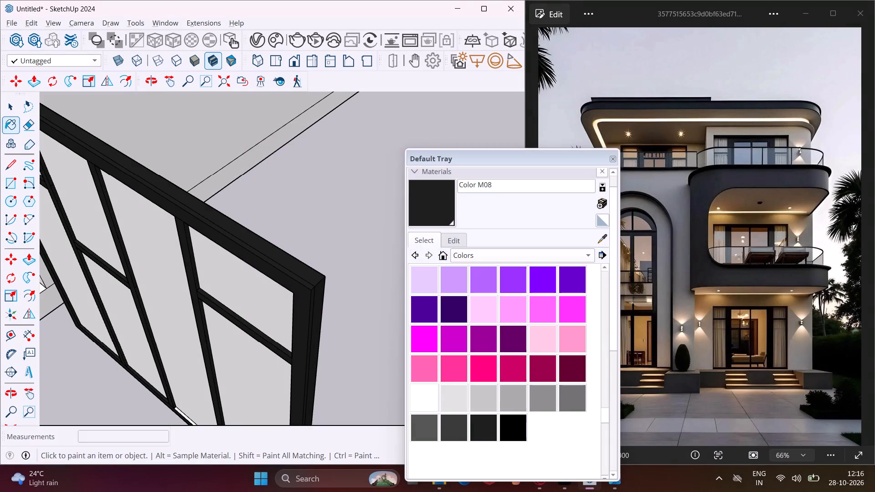
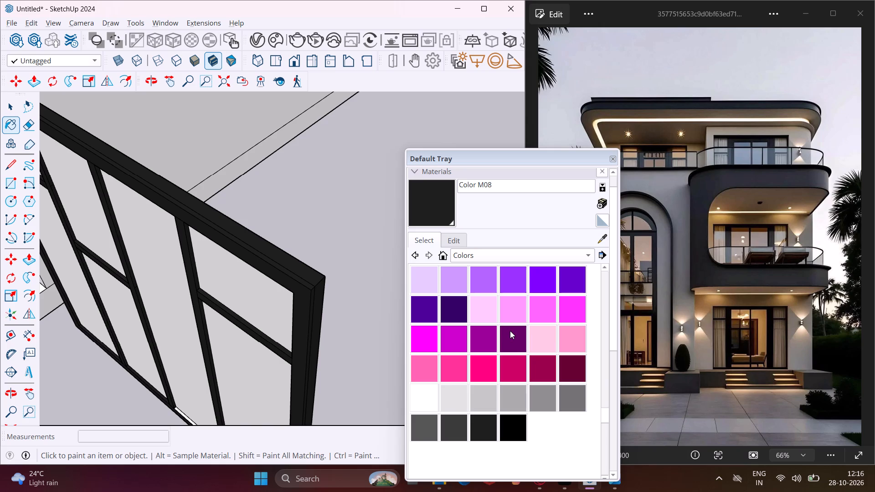
Paint the remaining white inner faces along the window frame's bottom rail with Color M08.
{"action": "left_click", "coordinate": [449, 205]}
{"action": "scroll", "coordinate": [177, 242], "scroll_direction": "down", "scroll_amount": 11}
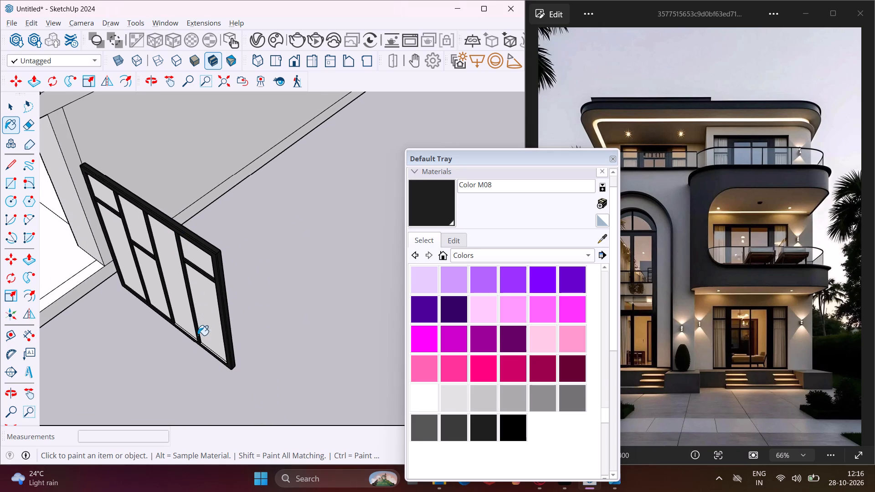
{"action": "scroll", "coordinate": [203, 352], "scroll_direction": "up", "scroll_amount": 14}
{"action": "left_click", "coordinate": [212, 335]}
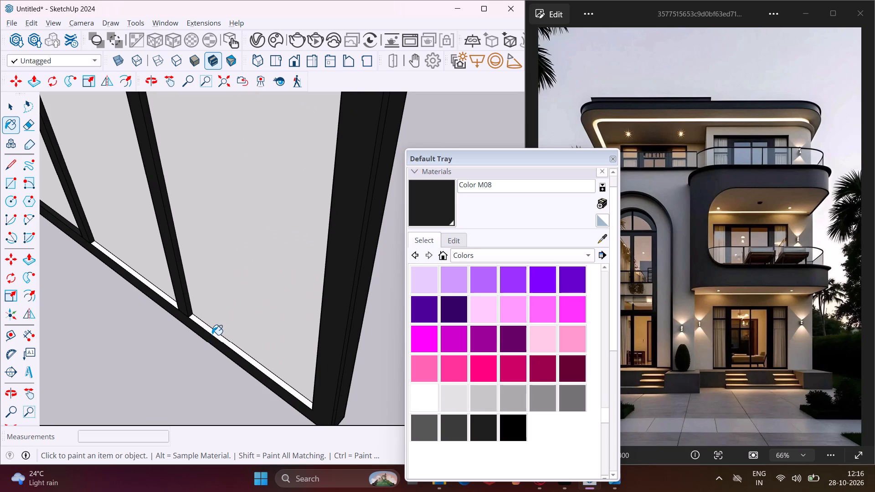
{"action": "scroll", "coordinate": [212, 335], "scroll_direction": "up", "scroll_amount": 4}
{"action": "left_click", "coordinate": [211, 328]}
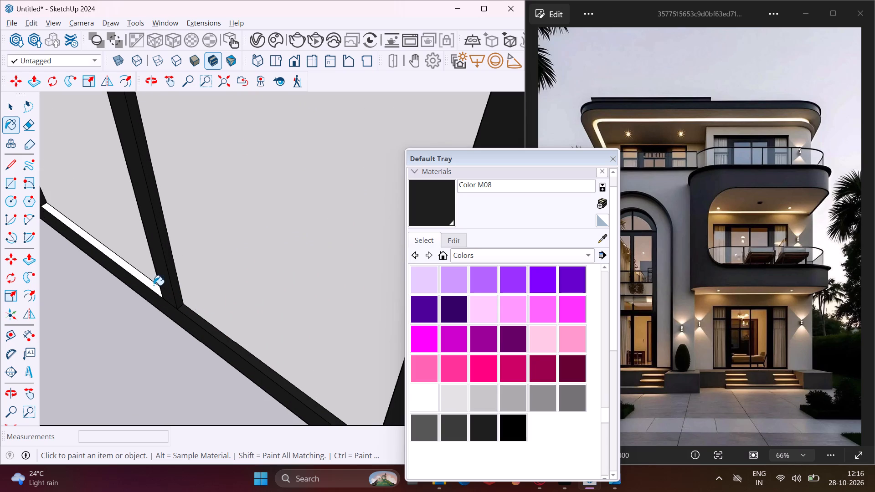
{"action": "left_click", "coordinate": [153, 285]}
{"action": "scroll", "coordinate": [154, 285], "scroll_direction": "down", "scroll_amount": 15}
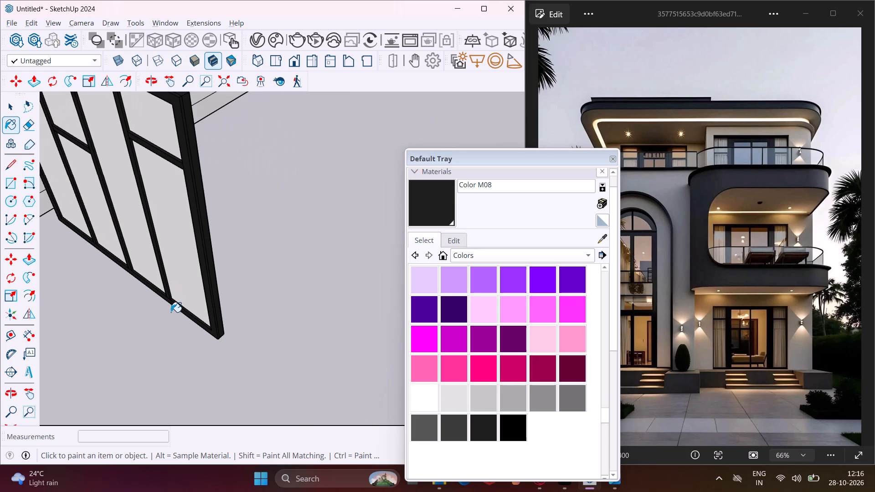
Paint the white side faces of the window's vertical mullions with Color M08, undoing any fill that lands on a pane.
{"action": "middle_click_drag", "start_coordinate": [175, 317], "coordinate": [527, 169]}
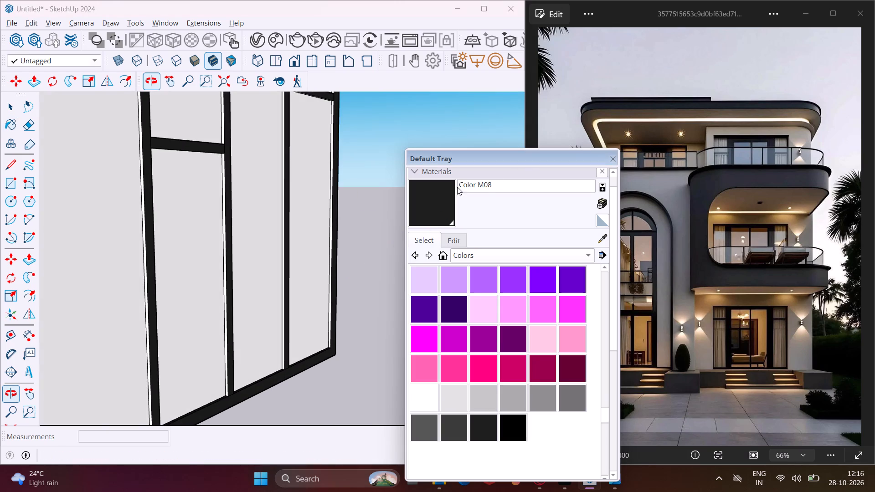
{"action": "scroll", "coordinate": [331, 215], "scroll_direction": "up", "scroll_amount": 3}
{"action": "left_click", "coordinate": [331, 213]}
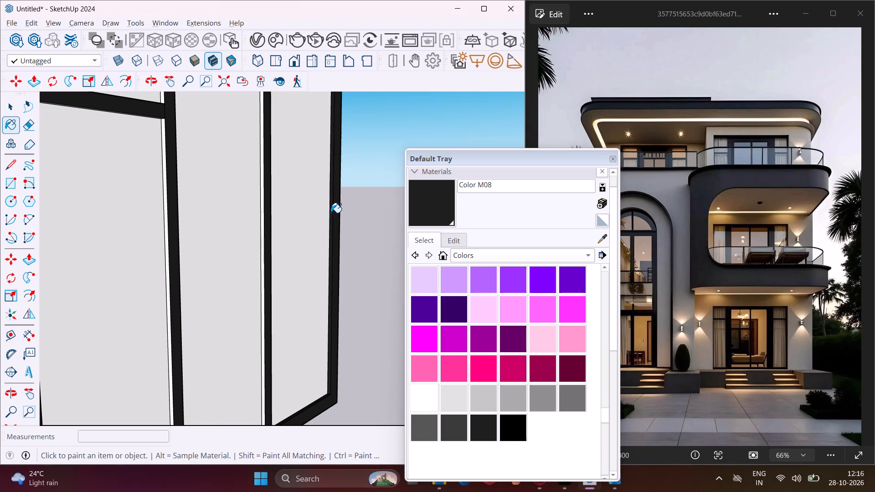
{"action": "scroll", "coordinate": [331, 213], "scroll_direction": "down", "scroll_amount": 3}
{"action": "scroll", "coordinate": [276, 261], "scroll_direction": "up", "scroll_amount": 3}
{"action": "left_click", "coordinate": [283, 257]}
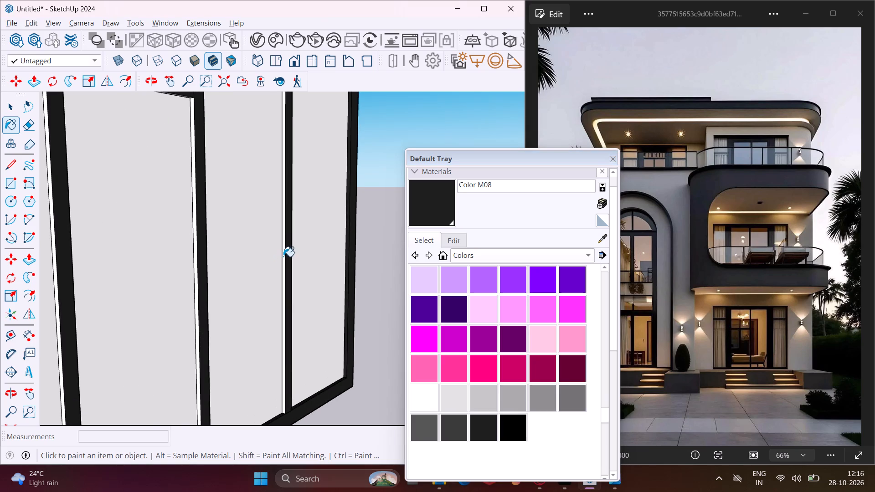
{"action": "scroll", "coordinate": [281, 253], "scroll_direction": "down", "scroll_amount": 5}
{"action": "scroll", "coordinate": [223, 230], "scroll_direction": "up", "scroll_amount": 3}
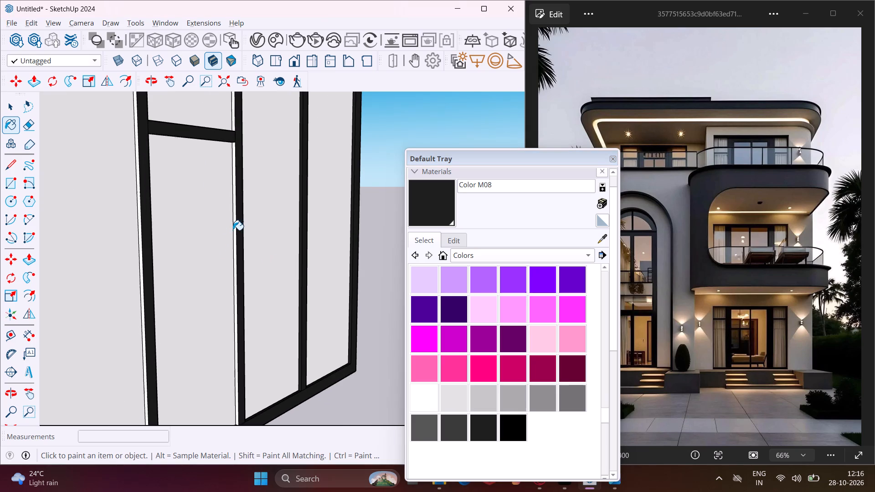
{"action": "left_click", "coordinate": [233, 230]}
{"action": "key", "text": "ctrl+z"}
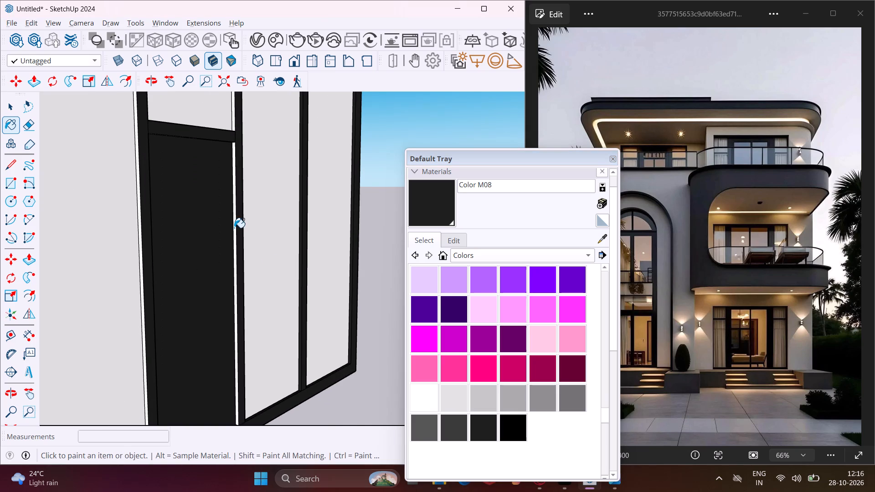
{"action": "scroll", "coordinate": [236, 232], "scroll_direction": "up", "scroll_amount": 3}
{"action": "left_click", "coordinate": [236, 231]}
{"action": "scroll", "coordinate": [236, 224], "scroll_direction": "down", "scroll_amount": 6}
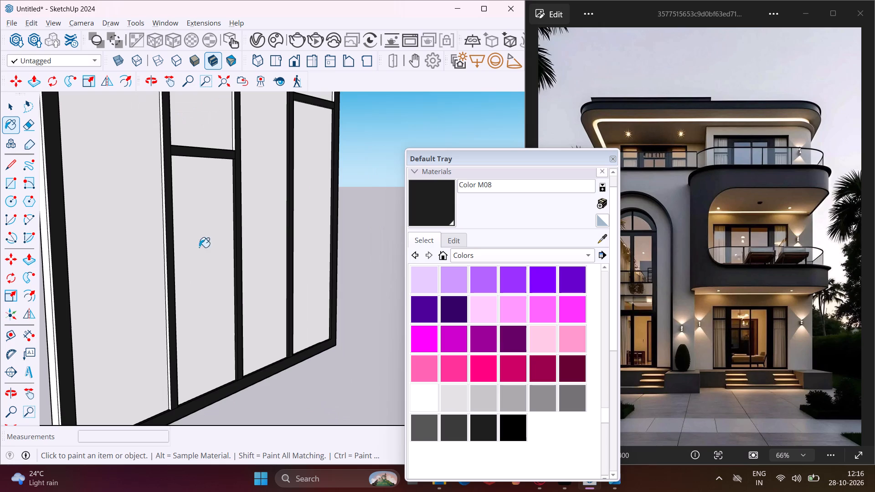
{"action": "left_click", "coordinate": [165, 262]}
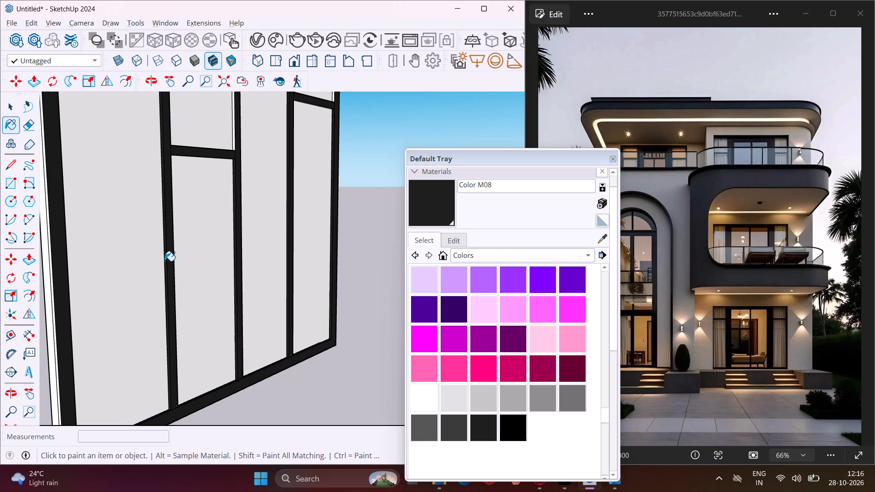
Paint the two white faces on the window frame's outer vertical side with Color M08.
{"action": "middle_click_drag", "start_coordinate": [175, 268], "coordinate": [230, 300]}
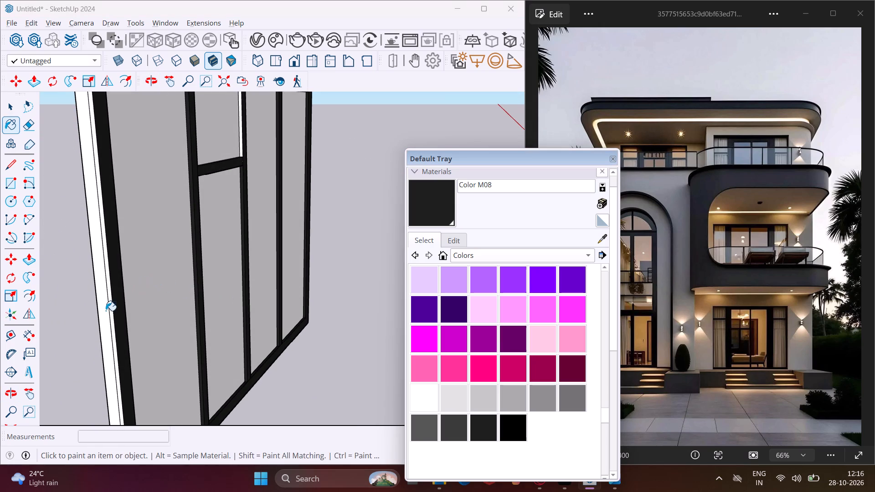
{"action": "left_click", "coordinate": [107, 313]}
{"action": "left_click", "coordinate": [111, 312]}
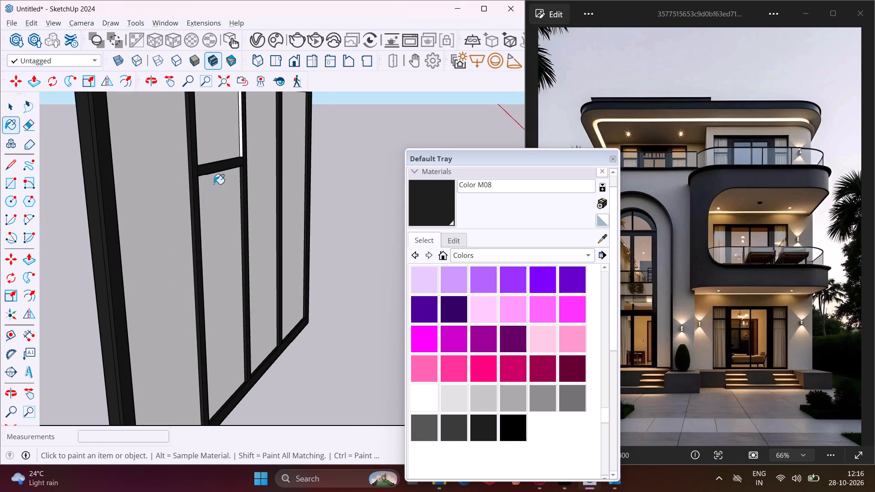
Paint the white mullion and frame side faces beside the window's upper panes with Color M08.
{"action": "scroll", "coordinate": [251, 131], "scroll_direction": "up", "scroll_amount": 3}
{"action": "left_click", "coordinate": [238, 142]}
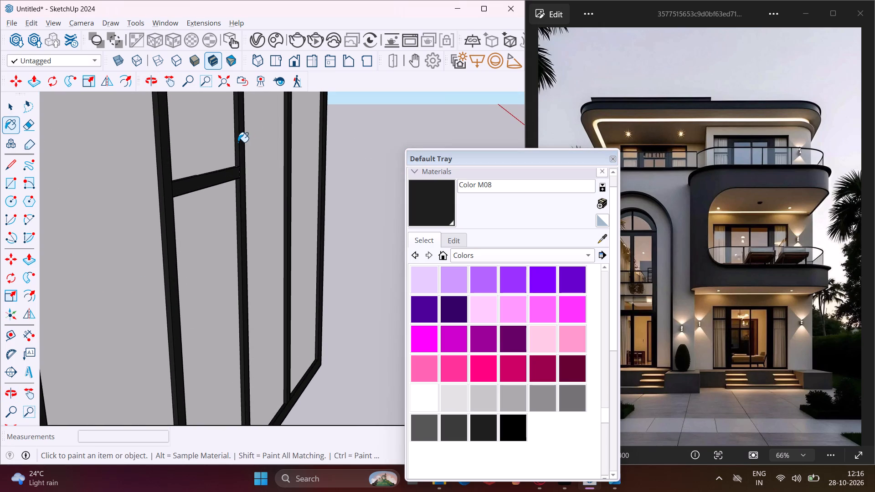
{"action": "middle_click_drag", "start_coordinate": [238, 145], "coordinate": [274, 257]}
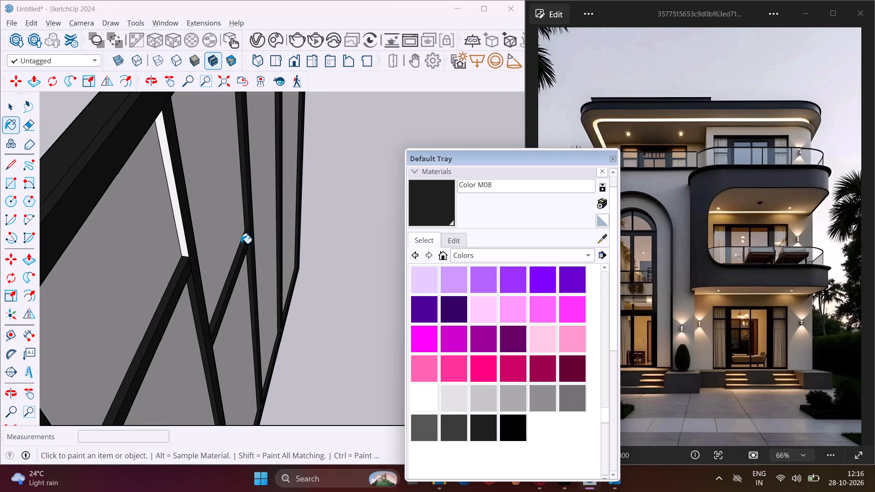
{"action": "left_click", "coordinate": [181, 225]}
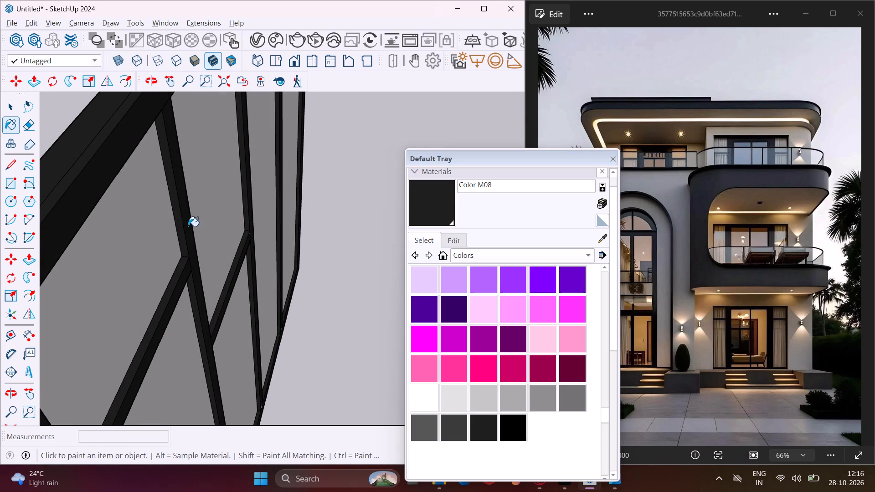
{"action": "middle_click_drag", "start_coordinate": [194, 228], "coordinate": [106, 284]}
{"action": "scroll", "coordinate": [166, 222], "scroll_direction": "down", "scroll_amount": 12}
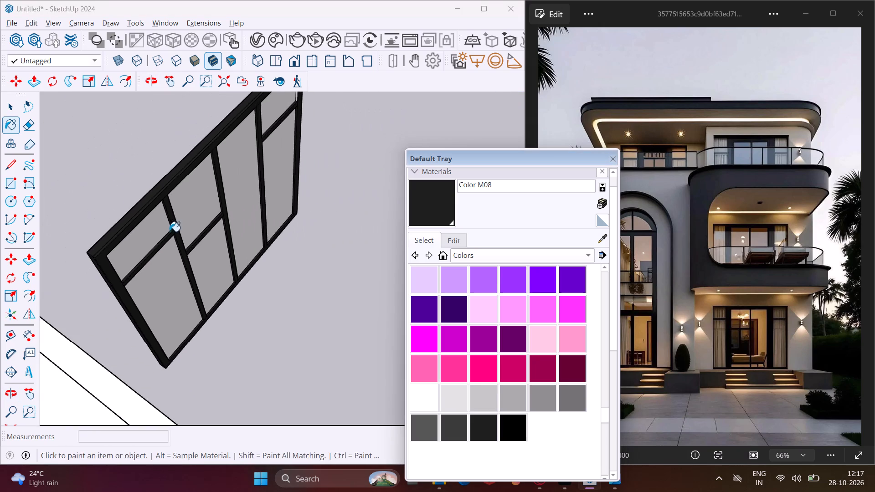
{"action": "scroll", "coordinate": [174, 230], "scroll_direction": "down", "scroll_amount": 3}
{"action": "scroll", "coordinate": [267, 119], "scroll_direction": "up", "scroll_amount": 11}
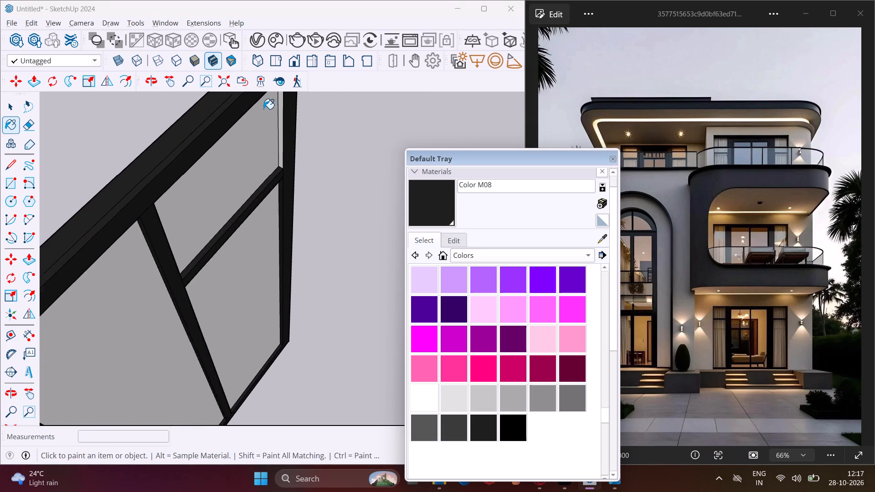
{"action": "scroll", "coordinate": [263, 109], "scroll_direction": "up", "scroll_amount": 6}
{"action": "left_click", "coordinate": [291, 116]}
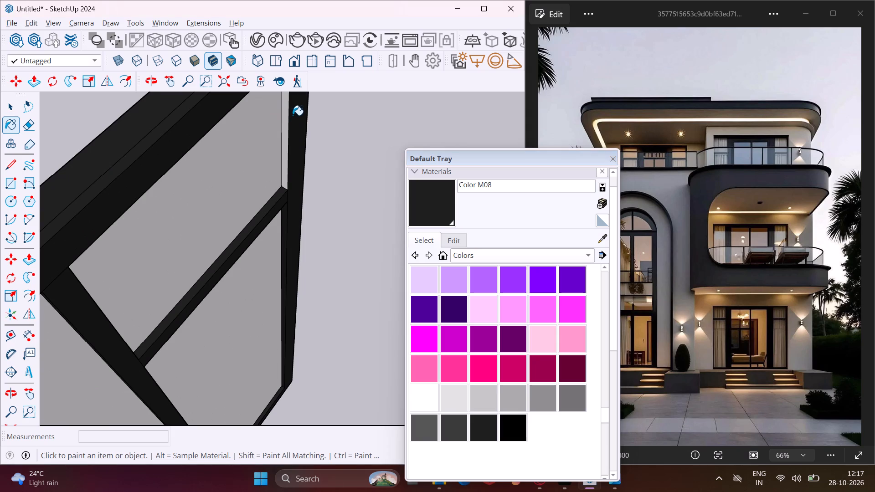
Paint the white strips on the underside of the window frame with Color M08.
{"action": "middle_click_drag", "start_coordinate": [294, 115], "coordinate": [586, 32]}
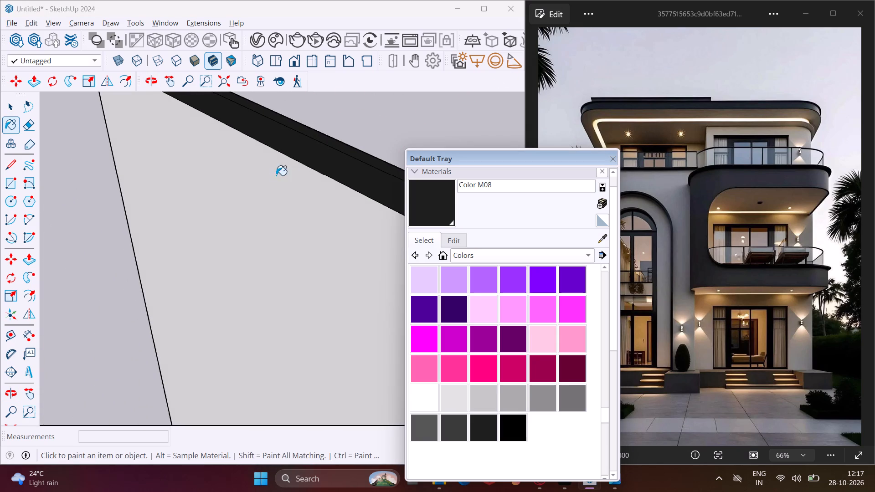
{"action": "scroll", "coordinate": [267, 184], "scroll_direction": "down", "scroll_amount": 6}
{"action": "middle_click_drag", "start_coordinate": [237, 218], "coordinate": [654, 34]}
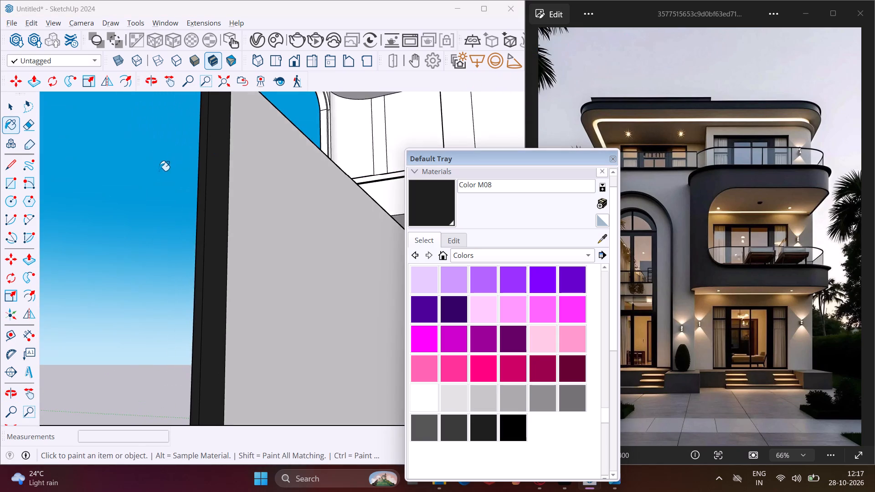
{"action": "scroll", "coordinate": [159, 174], "scroll_direction": "down", "scroll_amount": 13}
{"action": "middle_click_drag", "start_coordinate": [185, 299], "coordinate": [203, 199]}
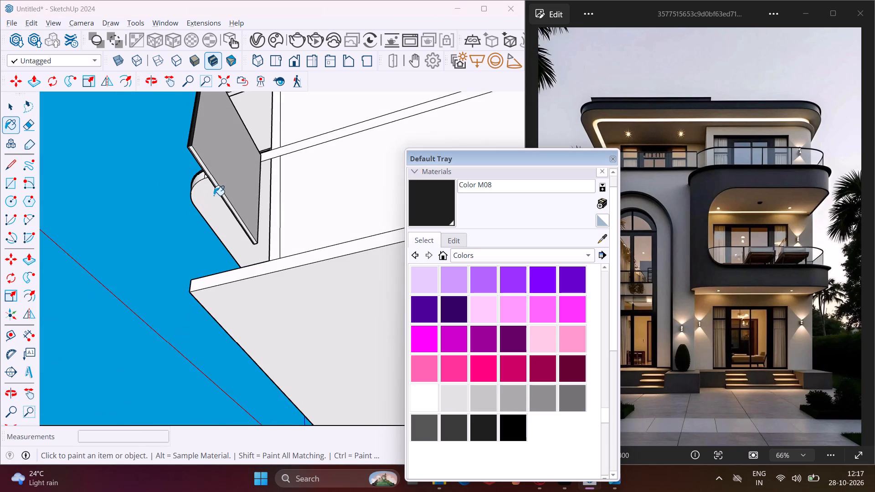
{"action": "scroll", "coordinate": [211, 184], "scroll_direction": "up", "scroll_amount": 8}
{"action": "left_click", "coordinate": [207, 165]}
{"action": "middle_click_drag", "start_coordinate": [208, 162], "coordinate": [238, 168]}
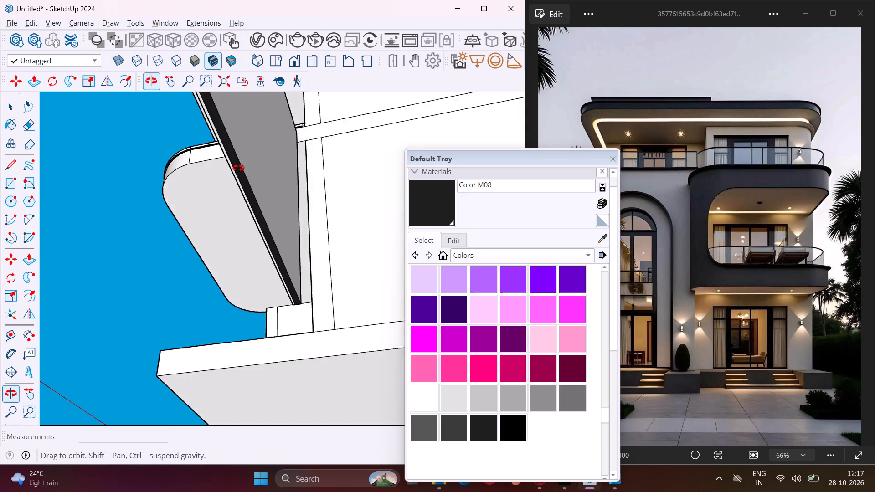
{"action": "middle_click_drag", "start_coordinate": [238, 168], "coordinate": [262, 181]}
{"action": "scroll", "coordinate": [262, 181], "scroll_direction": "up", "scroll_amount": 3}
{"action": "left_click", "coordinate": [258, 166]}
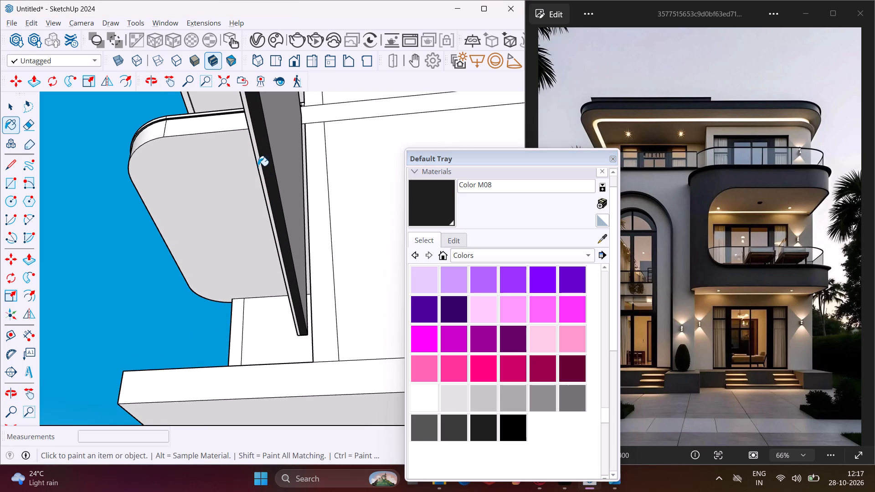
{"action": "left_click", "coordinate": [258, 166]}
{"action": "scroll", "coordinate": [258, 166], "scroll_direction": "up", "scroll_amount": 7}
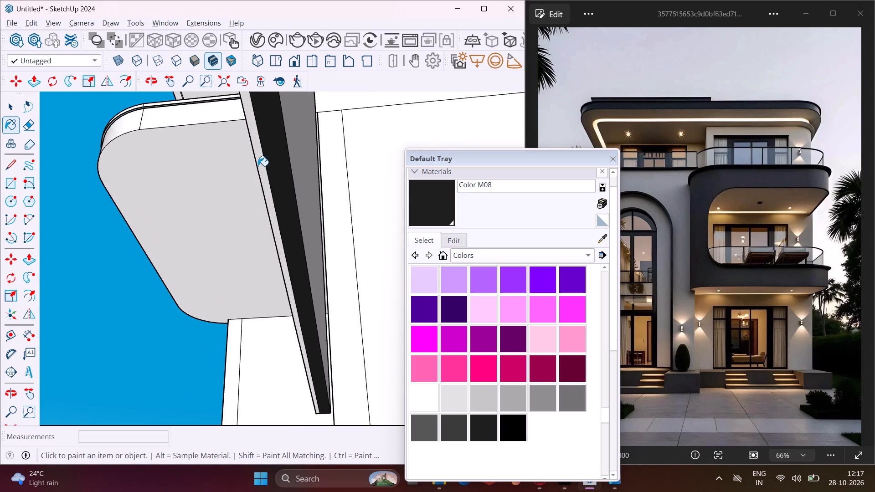
{"action": "left_click", "coordinate": [258, 162]}
{"action": "key", "text": "Escape"}
{"action": "key", "text": "space"}
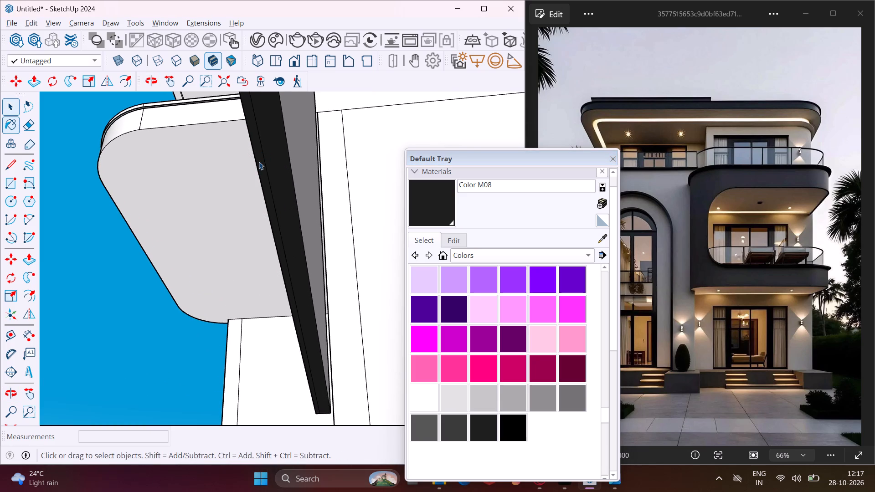
Paint all seven window panes with the Mirror 02 material from the Glass and Mirrors collection.
{"action": "middle_click_drag", "start_coordinate": [252, 162], "coordinate": [285, 300]}
{"action": "scroll", "coordinate": [204, 234], "scroll_direction": "down", "scroll_amount": 6}
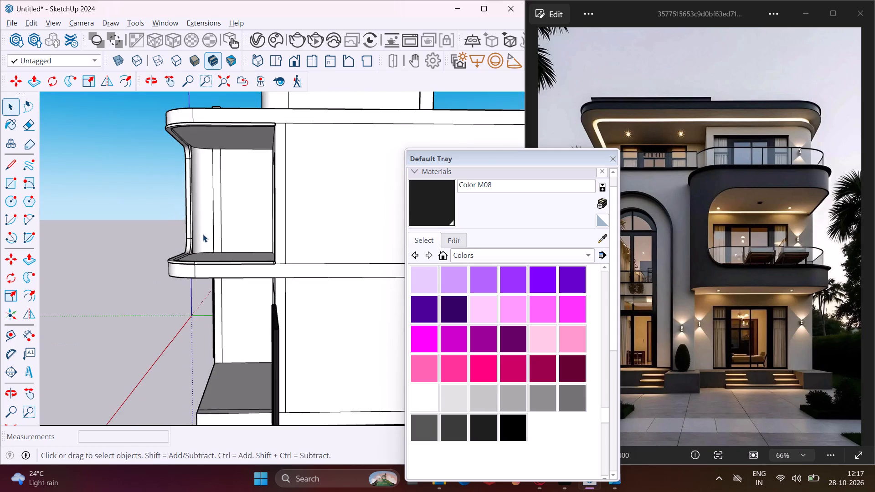
{"action": "scroll", "coordinate": [195, 220], "scroll_direction": "down", "scroll_amount": 5}
{"action": "middle_click_drag", "start_coordinate": [172, 269], "coordinate": [395, 285]}
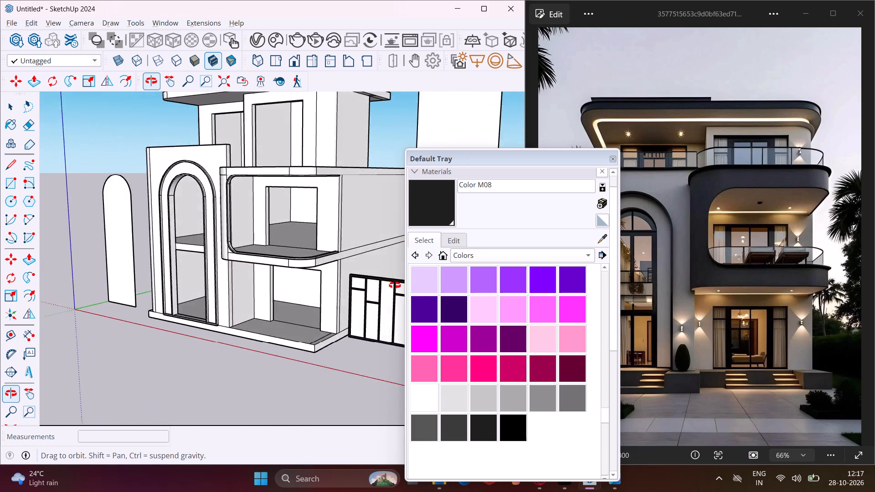
{"action": "middle_click_drag", "start_coordinate": [395, 285], "coordinate": [399, 285]}
{"action": "scroll", "coordinate": [223, 254], "scroll_direction": "down", "scroll_amount": 4}
{"action": "left_click", "coordinate": [479, 256]}
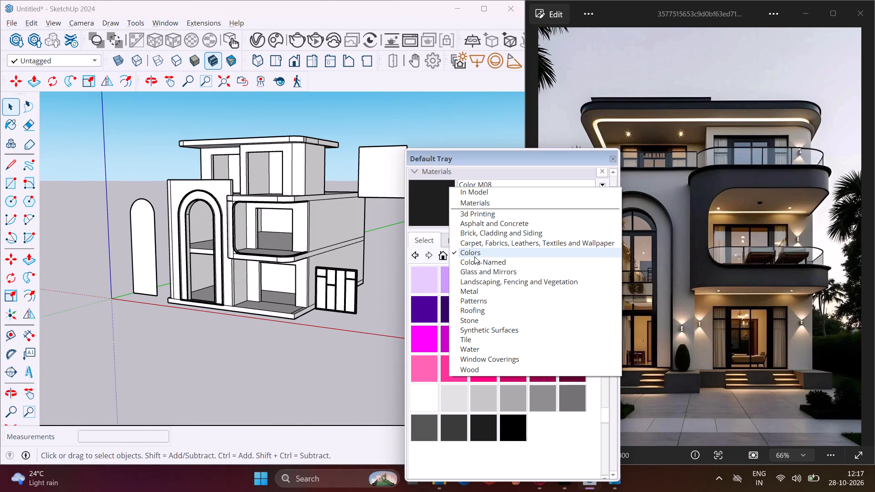
{"action": "left_click", "coordinate": [474, 275]}
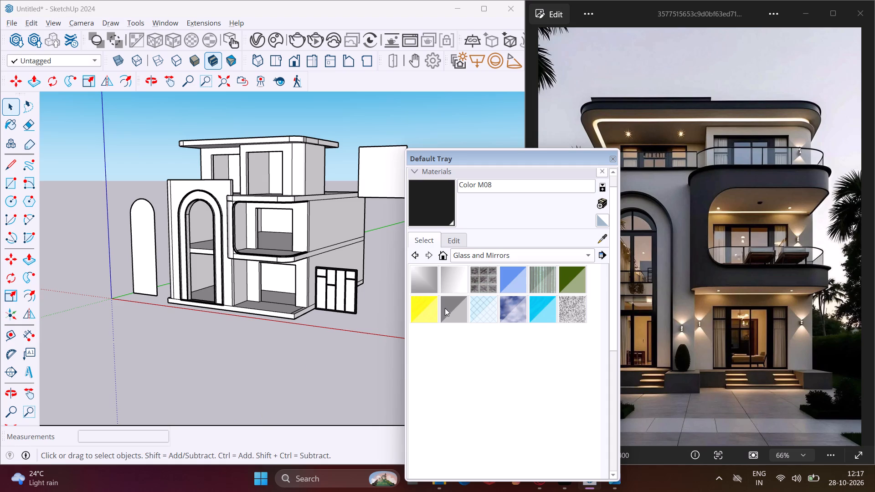
{"action": "left_click", "coordinate": [456, 282]}
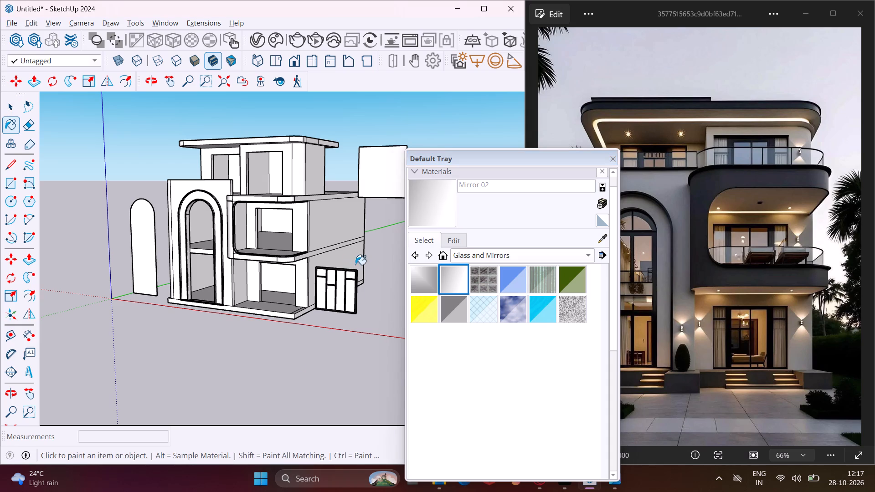
{"action": "scroll", "coordinate": [360, 273], "scroll_direction": "up", "scroll_amount": 17}
{"action": "left_click", "coordinate": [356, 316]}
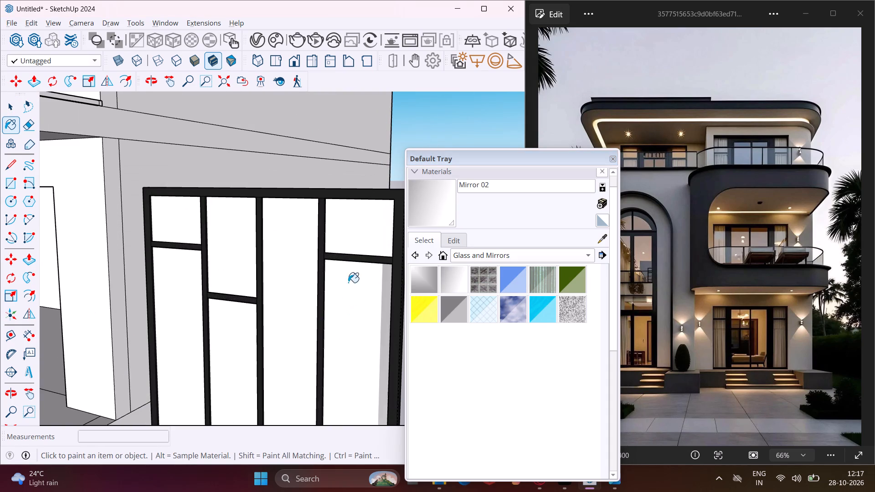
{"action": "left_click", "coordinate": [351, 235]}
{"action": "left_click", "coordinate": [298, 273]}
{"action": "left_click", "coordinate": [250, 246]}
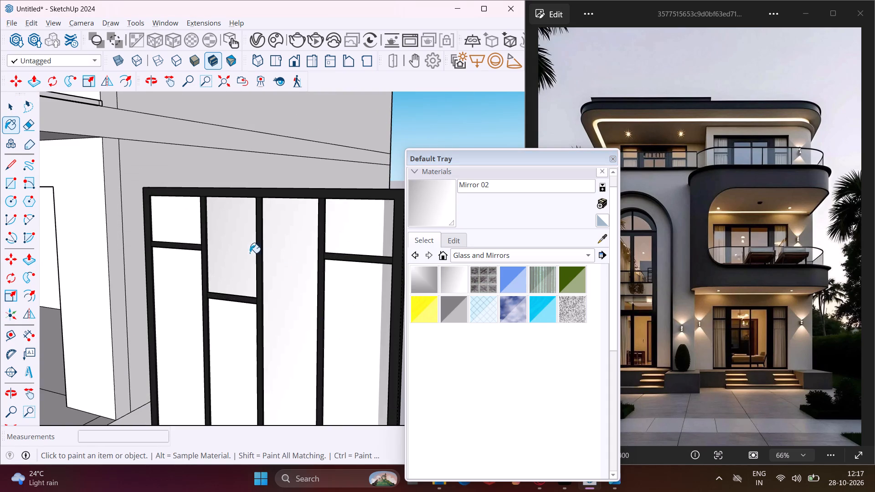
{"action": "left_click", "coordinate": [235, 328]}
{"action": "left_click_drag", "start_coordinate": [191, 306], "coordinate": [190, 302]}
{"action": "left_click", "coordinate": [186, 215]}
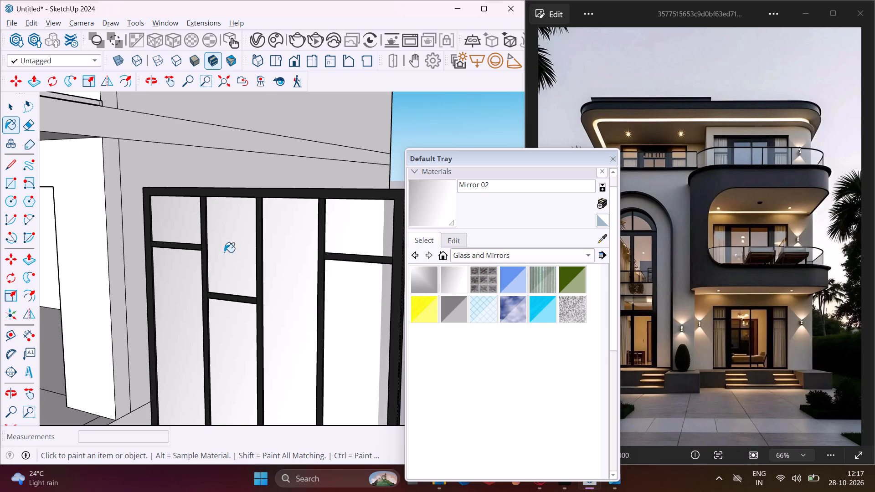
Paint the grey back face of the window unit with the Mirror 02 material.
{"action": "scroll", "coordinate": [318, 294], "scroll_direction": "up", "scroll_amount": 1}
{"action": "middle_click_drag", "start_coordinate": [318, 294], "coordinate": [70, 350]}
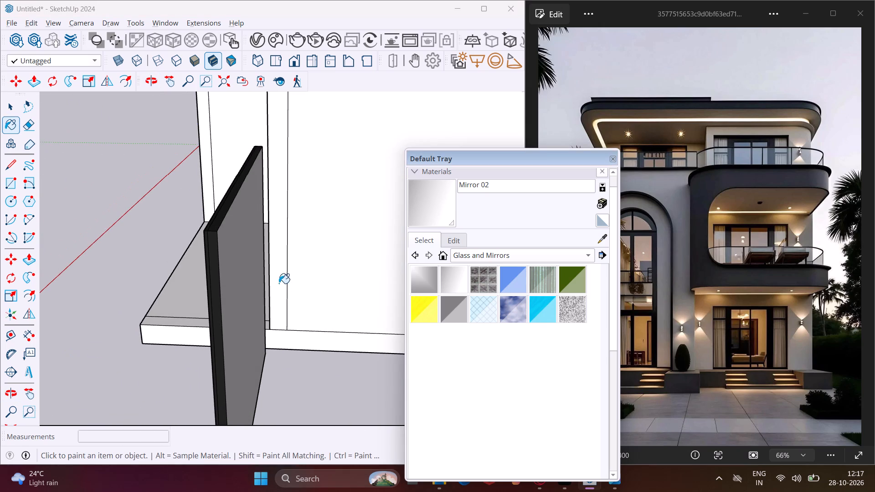
{"action": "left_click", "coordinate": [245, 277]}
{"action": "middle_click_drag", "start_coordinate": [247, 280], "coordinate": [472, 281]}
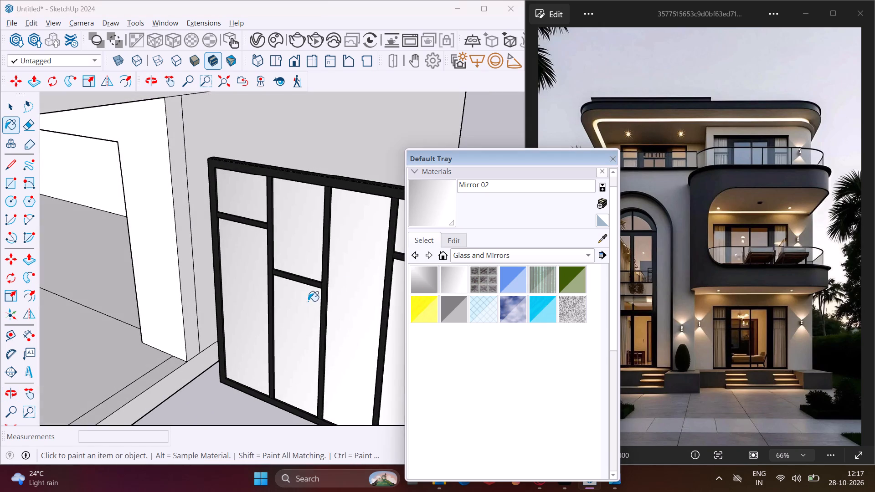
{"action": "key", "text": "Escape"}
{"action": "key", "text": "space"}
{"action": "key", "text": "space"}
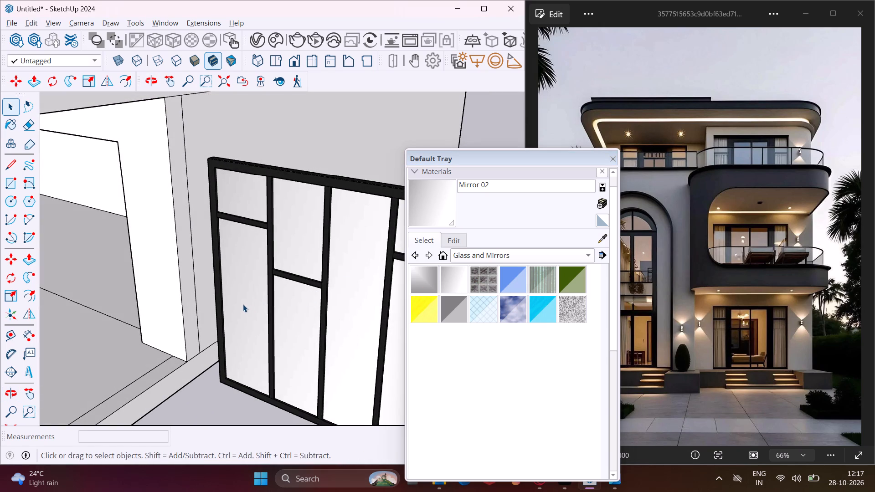
Search the Chaos Cosmos library for "curtain" and import the Curtains 004 model.
{"action": "scroll", "coordinate": [238, 300], "scroll_direction": "down", "scroll_amount": 13}
{"action": "middle_click_drag", "start_coordinate": [274, 317], "coordinate": [437, 307]}
{"action": "scroll", "coordinate": [340, 254], "scroll_direction": "down", "scroll_amount": 7}
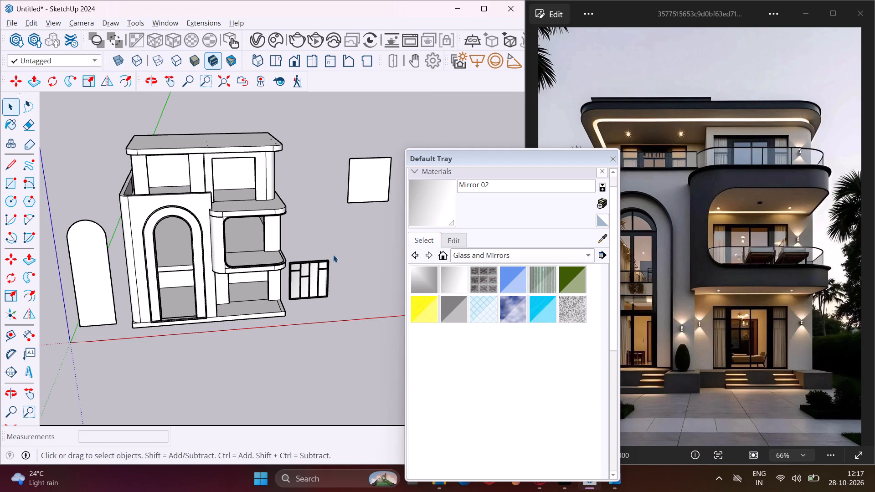
{"action": "scroll", "coordinate": [303, 307], "scroll_direction": "up", "scroll_amount": 5}
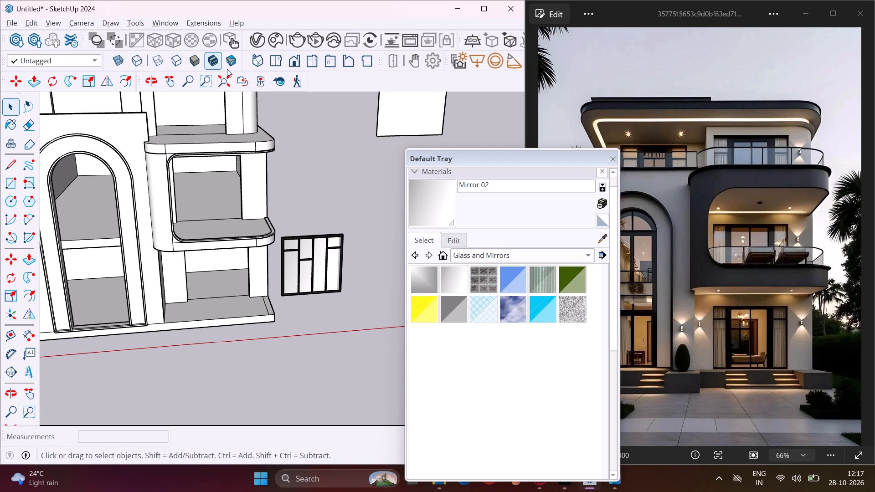
{"action": "left_click", "coordinate": [257, 38]}
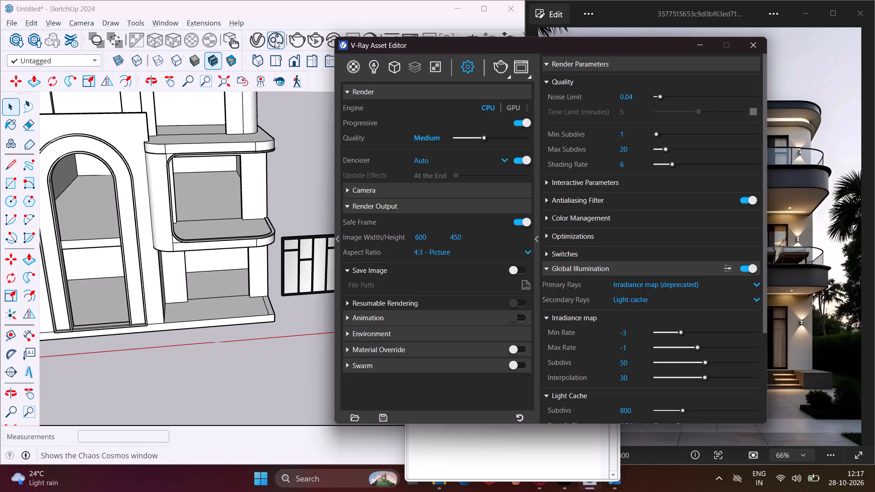
{"action": "left_click", "coordinate": [760, 49]}
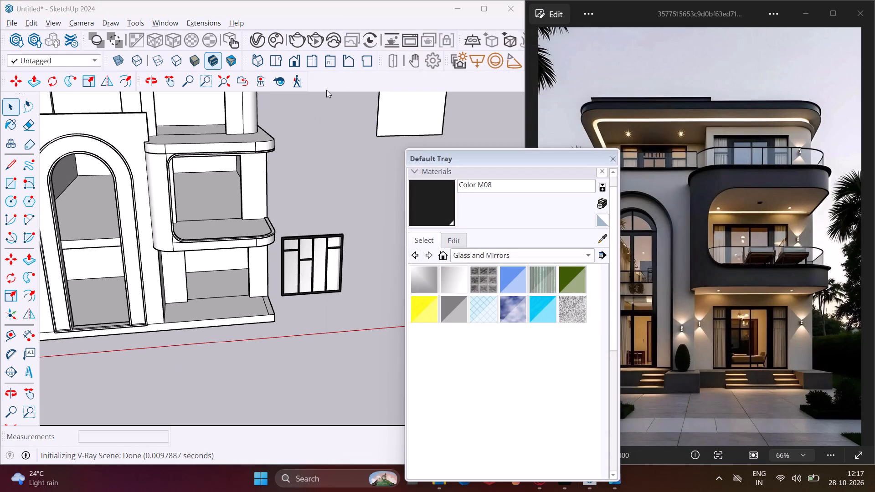
{"action": "left_click", "coordinate": [277, 41]}
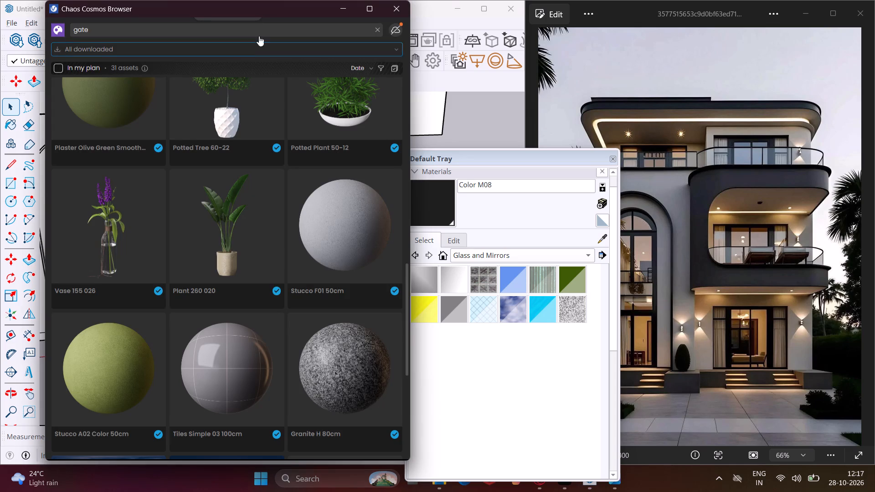
{"action": "left_click", "coordinate": [255, 32]}
{"action": "key", "text": "BackSpace"}
{"action": "key", "text": "BackSpace"}
{"action": "key", "text": "BackSpace"}
{"action": "key", "text": "BackSpace"}
{"action": "key", "text": "BackSpace"}
{"action": "key", "text": "BackSpace"}
{"action": "key", "text": "BackSpace"}
{"action": "key", "text": "BackSpace"}
{"action": "key", "text": "BackSpace"}
{"action": "key", "text": "BackSpace"}
{"action": "key", "text": "BackSpace"}
{"action": "key", "text": "BackSpace"}
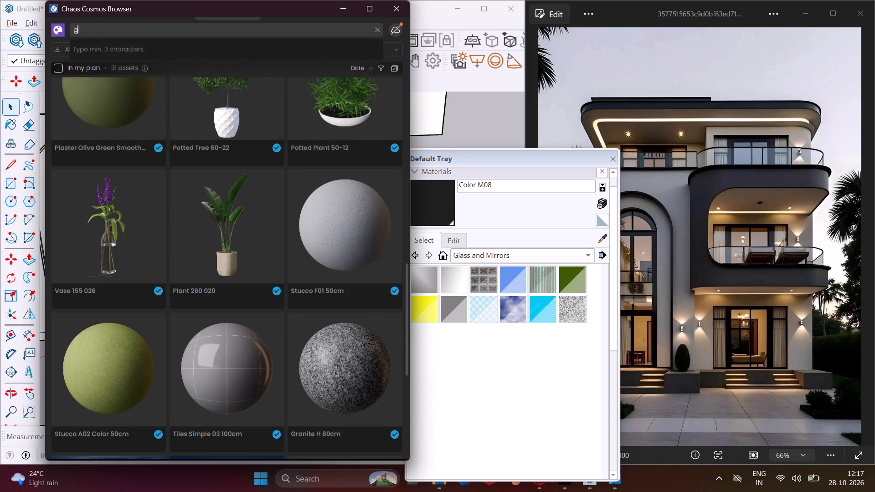
{"action": "left_click", "coordinate": [150, 82]}
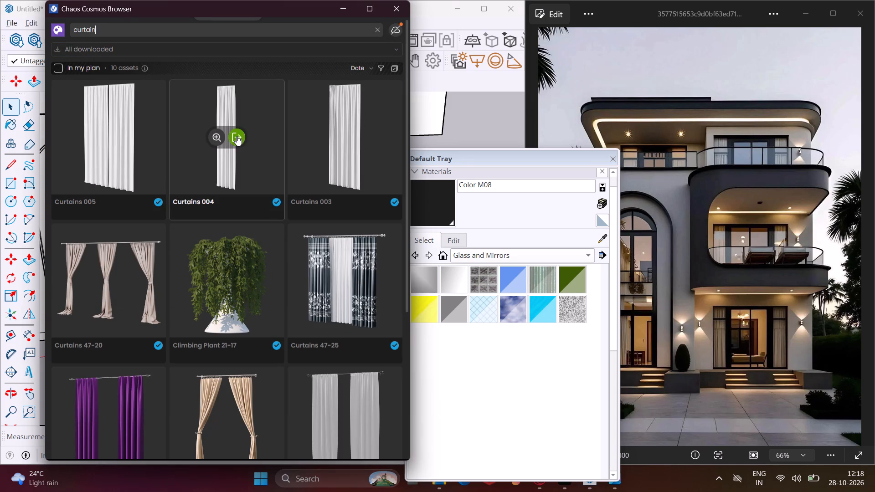
{"action": "left_click", "coordinate": [236, 136]}
Place the Curtains 004 component on the ground-floor porch floor, against the left side of the rear opening.
{"action": "scroll", "coordinate": [207, 168], "scroll_direction": "down", "scroll_amount": 5}
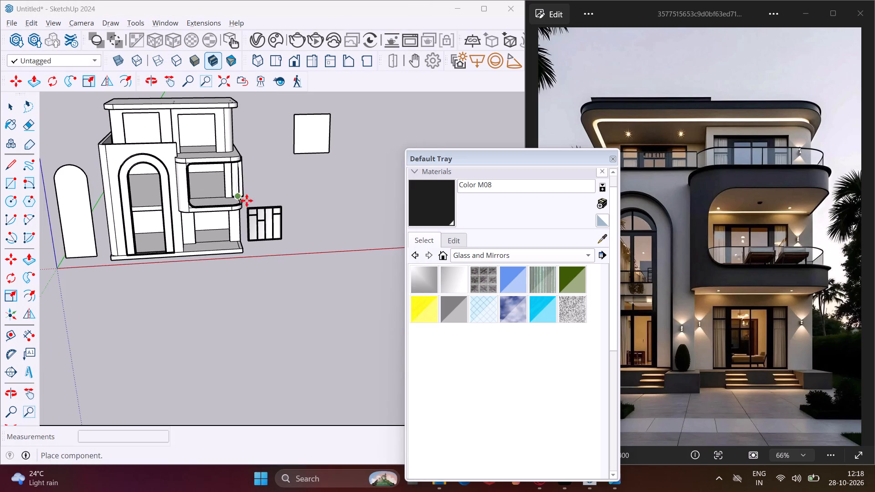
{"action": "middle_click_drag", "start_coordinate": [267, 209], "coordinate": [0, 335]}
{"action": "middle_click_drag", "start_coordinate": [386, 242], "coordinate": [201, 197]}
{"action": "scroll", "coordinate": [206, 195], "scroll_direction": "down", "scroll_amount": 4}
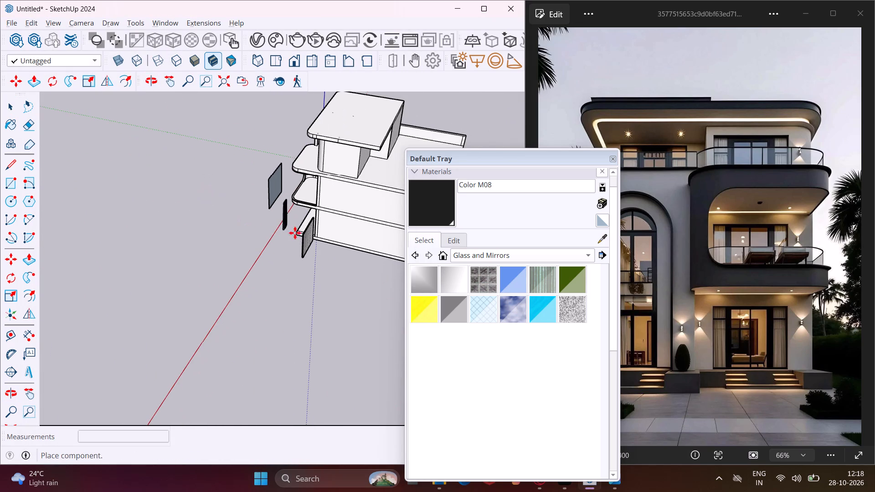
{"action": "scroll", "coordinate": [322, 240], "scroll_direction": "up", "scroll_amount": 12}
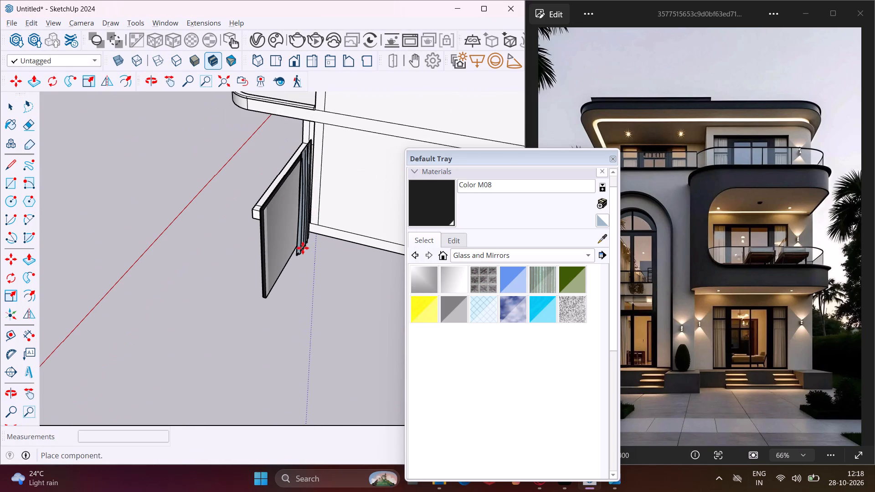
{"action": "scroll", "coordinate": [301, 248], "scroll_direction": "up", "scroll_amount": 5}
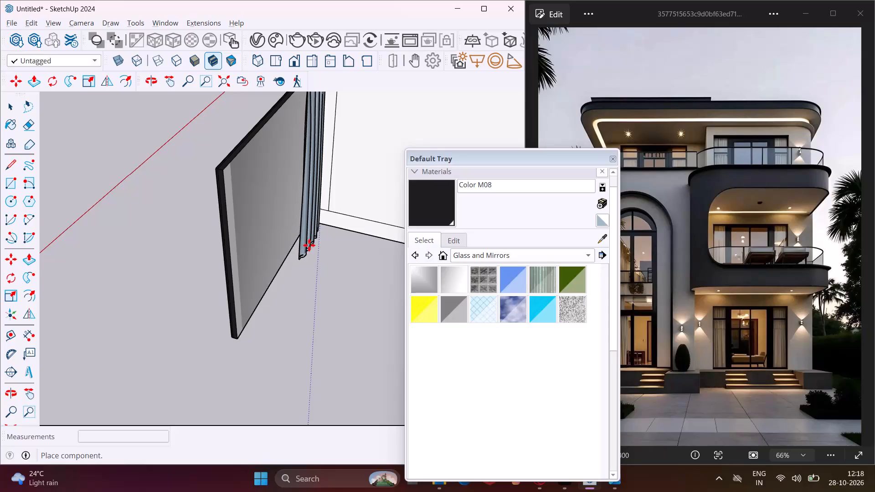
{"action": "middle_click_drag", "start_coordinate": [203, 252], "coordinate": [471, 216]}
{"action": "scroll", "coordinate": [360, 225], "scroll_direction": "down", "scroll_amount": 5}
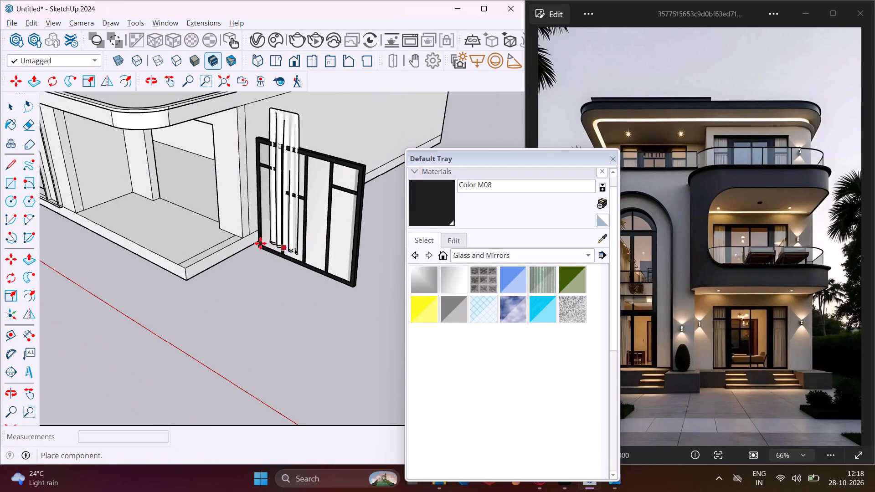
{"action": "scroll", "coordinate": [170, 199], "scroll_direction": "up", "scroll_amount": 7}
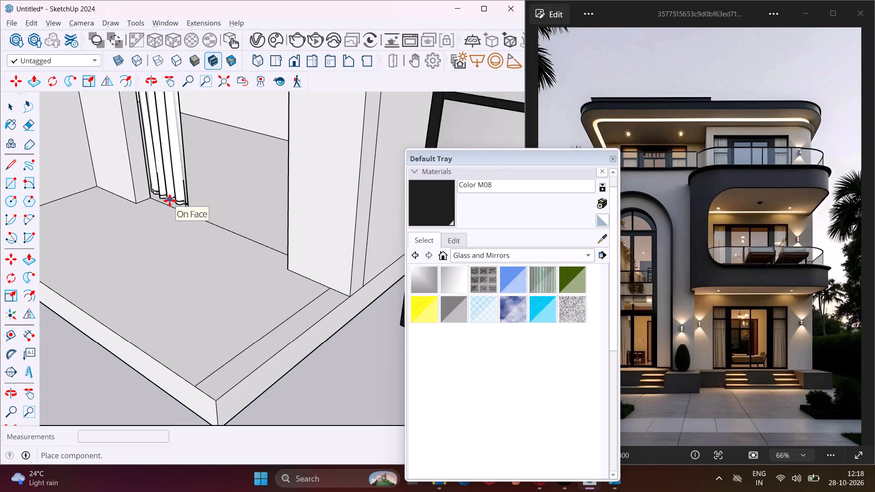
{"action": "scroll", "coordinate": [170, 200], "scroll_direction": "up", "scroll_amount": 3}
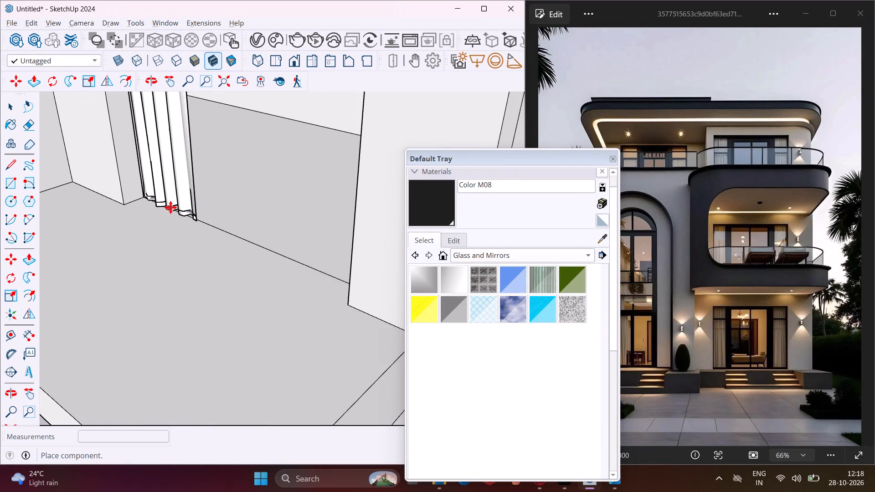
{"action": "left_click", "coordinate": [170, 207]}
Place a second Curtains 004 copy at the right side of the ground-floor porch's rear opening.
{"action": "scroll", "coordinate": [185, 207], "scroll_direction": "down", "scroll_amount": 5}
{"action": "middle_click_drag", "start_coordinate": [196, 215], "coordinate": [344, 246]}
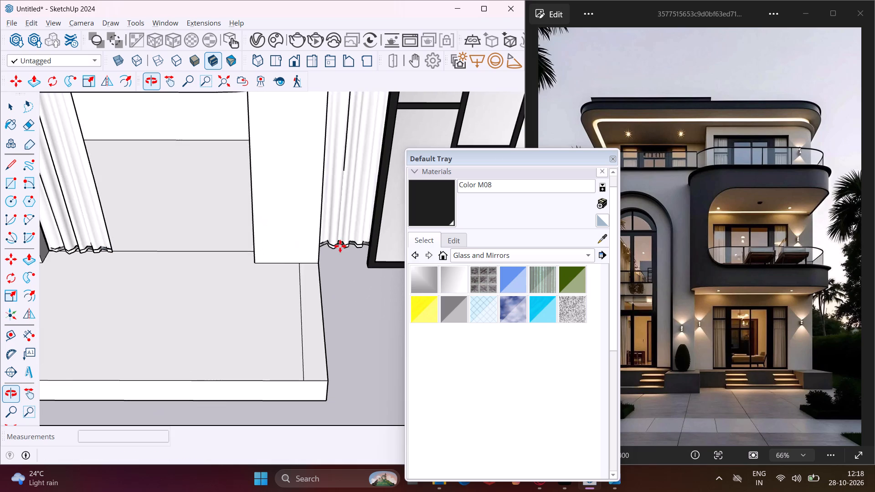
{"action": "scroll", "coordinate": [242, 256], "scroll_direction": "up", "scroll_amount": 5}
{"action": "middle_click_drag", "start_coordinate": [241, 256], "coordinate": [372, 244]}
{"action": "scroll", "coordinate": [372, 244], "scroll_direction": "up", "scroll_amount": 1}
{"action": "scroll", "coordinate": [230, 267], "scroll_direction": "up", "scroll_amount": 3}
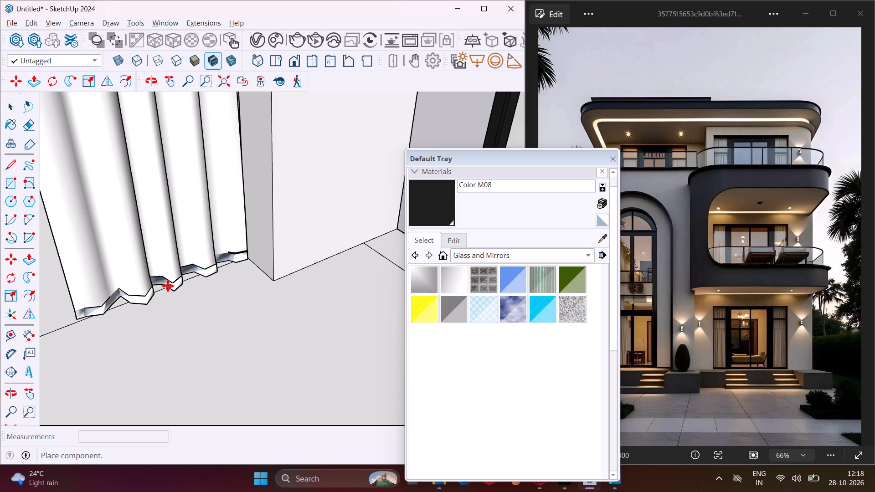
{"action": "left_click", "coordinate": [170, 284]}
Place two Curtains 004 copies along the left side of the arched opening, one at floor level and one on the crossbar.
{"action": "scroll", "coordinate": [174, 256], "scroll_direction": "down", "scroll_amount": 8}
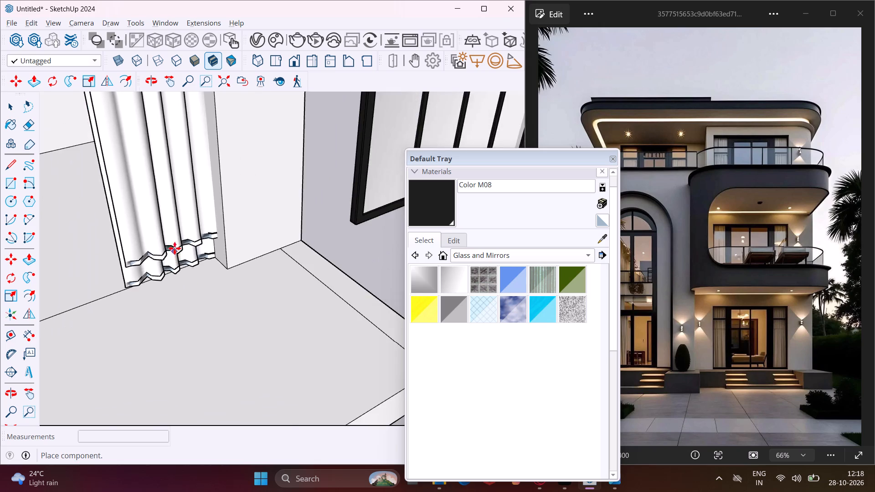
{"action": "scroll", "coordinate": [175, 248], "scroll_direction": "down", "scroll_amount": 14}
{"action": "scroll", "coordinate": [186, 248], "scroll_direction": "down", "scroll_amount": 10}
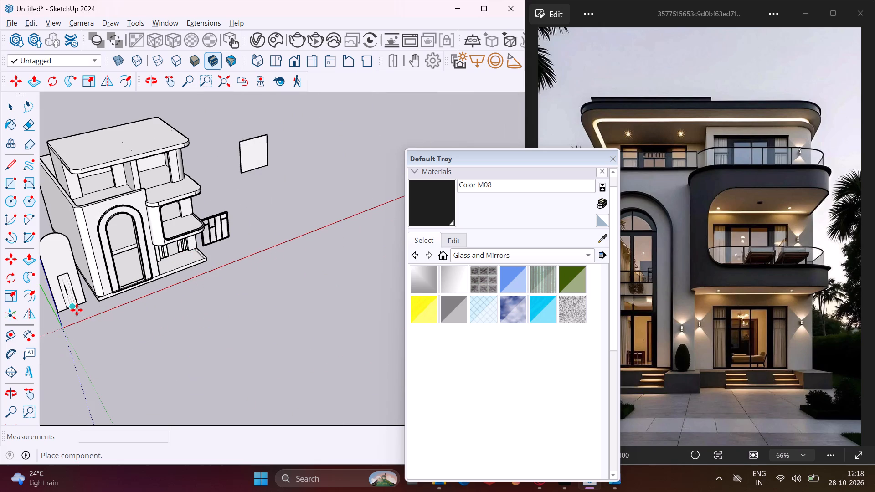
{"action": "scroll", "coordinate": [124, 287], "scroll_direction": "up", "scroll_amount": 7}
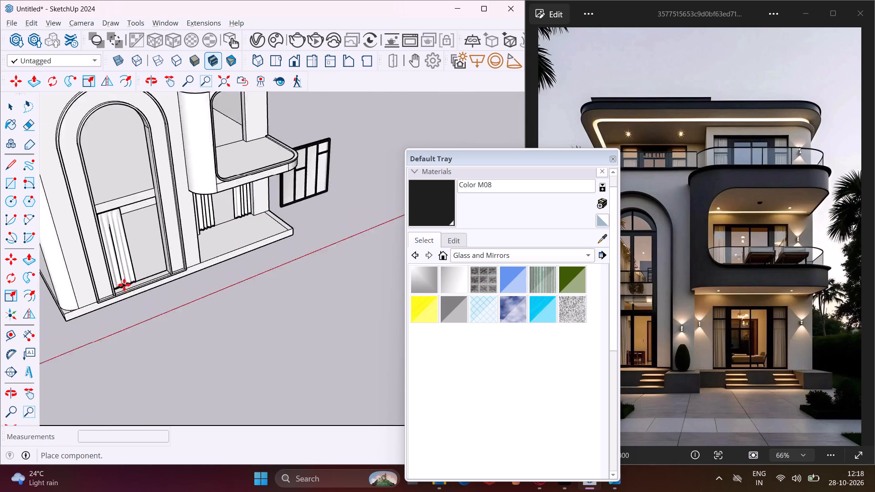
{"action": "scroll", "coordinate": [124, 285], "scroll_direction": "up", "scroll_amount": 10}
{"action": "left_click", "coordinate": [118, 289]}
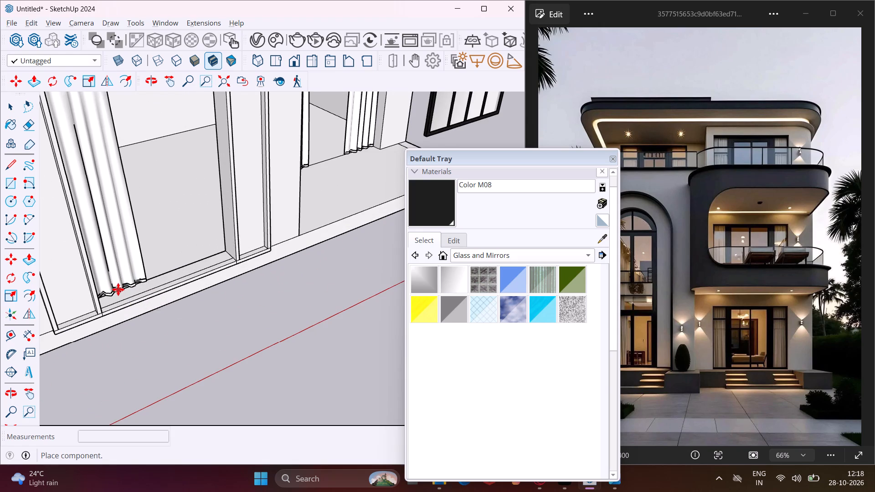
{"action": "scroll", "coordinate": [116, 271], "scroll_direction": "down", "scroll_amount": 11}
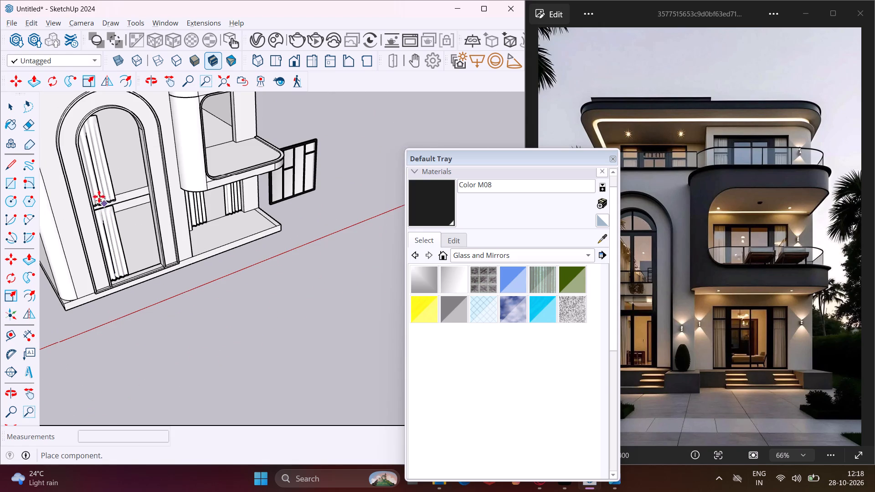
{"action": "scroll", "coordinate": [98, 196], "scroll_direction": "up", "scroll_amount": 3}
{"action": "left_click", "coordinate": [98, 200]}
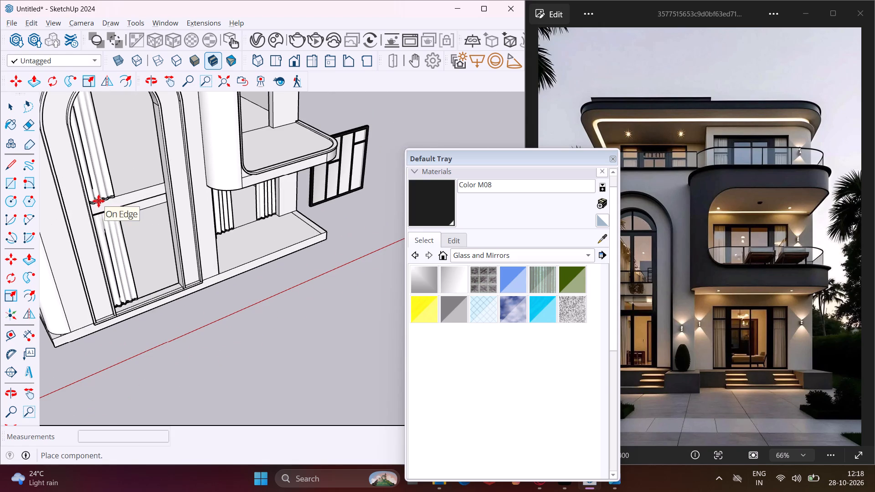
Place a Curtains 004 copy on the middle-floor balcony at the left side of its rear opening.
{"action": "scroll", "coordinate": [279, 132], "scroll_direction": "up", "scroll_amount": 1}
{"action": "middle_click_drag", "start_coordinate": [279, 132], "coordinate": [137, 162]}
{"action": "scroll", "coordinate": [139, 158], "scroll_direction": "down", "scroll_amount": 4}
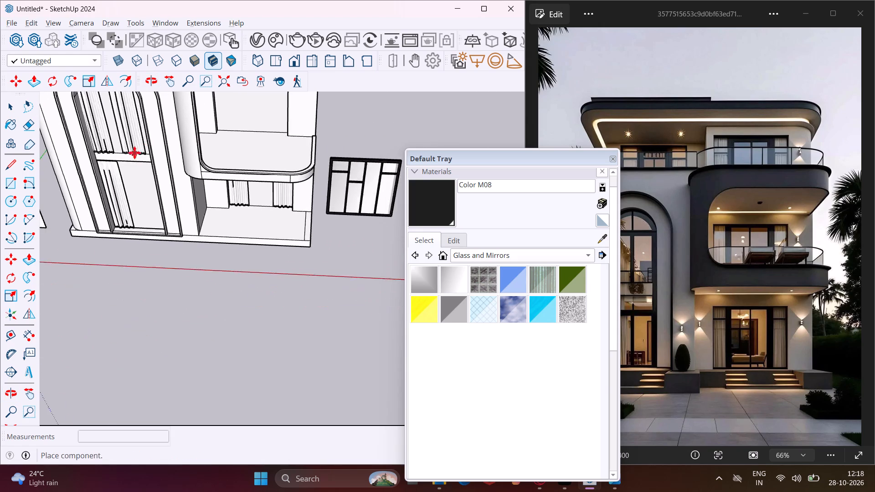
{"action": "scroll", "coordinate": [134, 153], "scroll_direction": "down", "scroll_amount": 1}
{"action": "scroll", "coordinate": [204, 129], "scroll_direction": "up", "scroll_amount": 9}
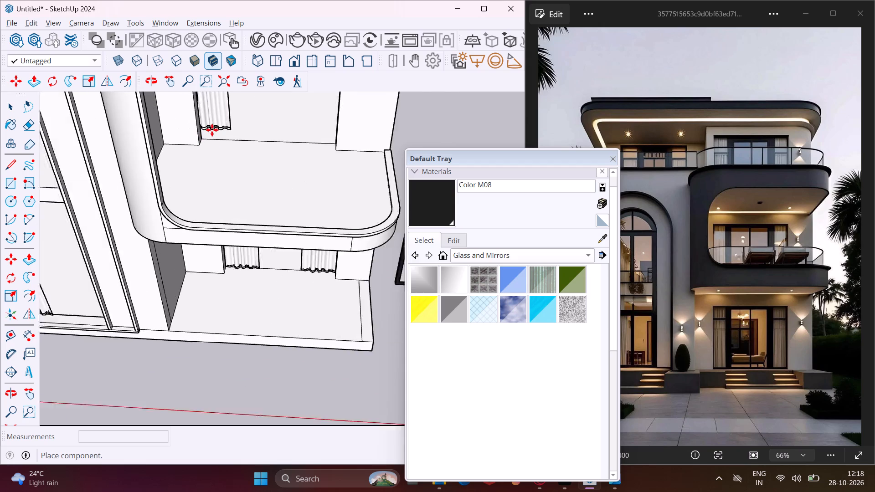
{"action": "scroll", "coordinate": [216, 130], "scroll_direction": "up", "scroll_amount": 1}
{"action": "scroll", "coordinate": [216, 130], "scroll_direction": "down", "scroll_amount": 2}
{"action": "scroll", "coordinate": [216, 130], "scroll_direction": "up", "scroll_amount": 9}
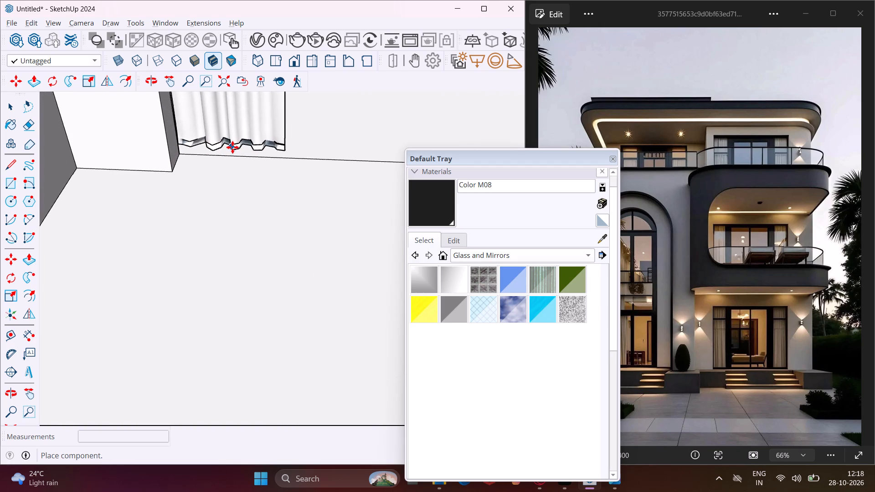
{"action": "left_click", "coordinate": [232, 154]}
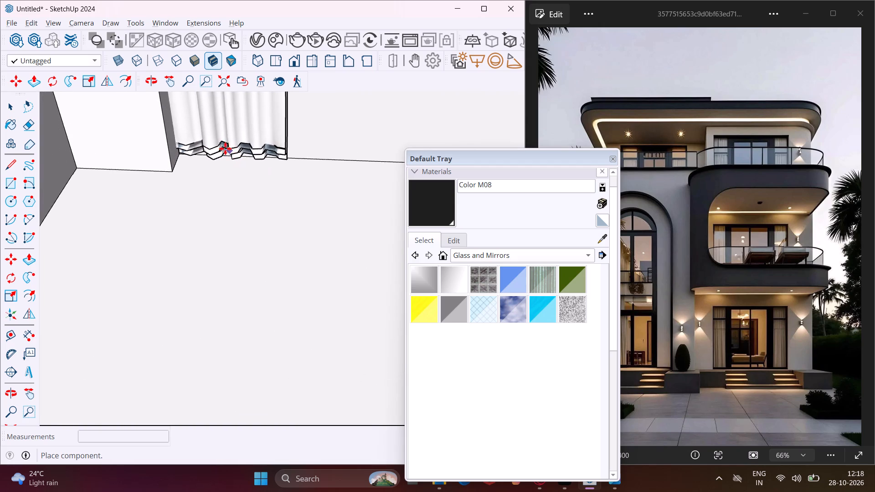
Place another Curtains 004 copy at the right side of the middle-floor balcony's rear opening.
{"action": "scroll", "coordinate": [191, 135], "scroll_direction": "down", "scroll_amount": 5}
{"action": "middle_click_drag", "start_coordinate": [191, 135], "coordinate": [232, 133]}
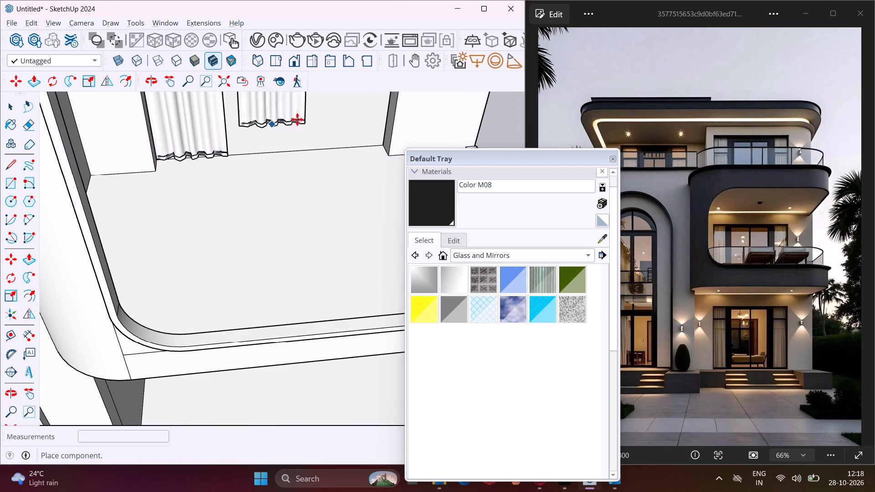
{"action": "scroll", "coordinate": [320, 129], "scroll_direction": "up", "scroll_amount": 5}
{"action": "scroll", "coordinate": [345, 135], "scroll_direction": "down", "scroll_amount": 5}
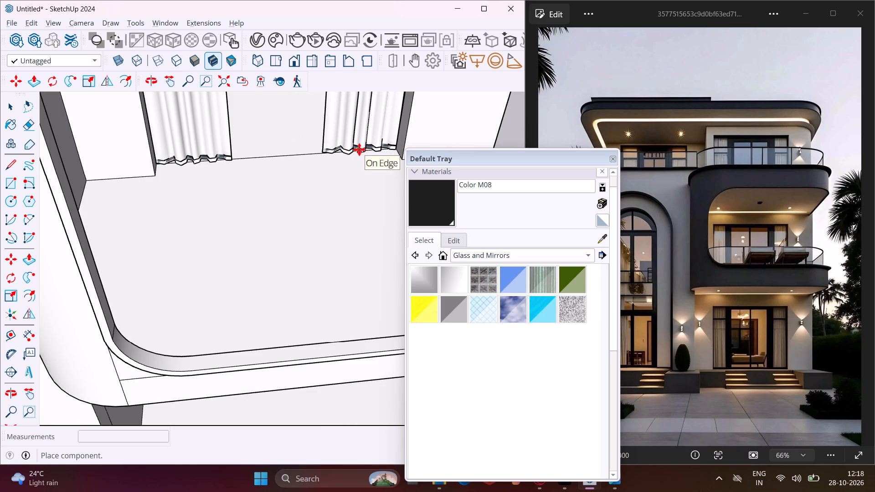
{"action": "left_click", "coordinate": [358, 148]}
Place a Curtains 004 copy at the right side of the top-floor opening above the curved balcony.
{"action": "scroll", "coordinate": [259, 162], "scroll_direction": "down", "scroll_amount": 5}
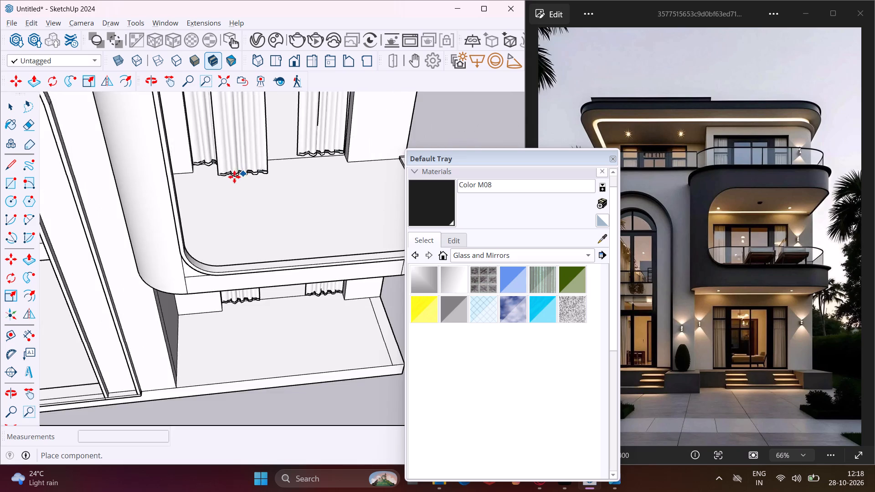
{"action": "scroll", "coordinate": [229, 180], "scroll_direction": "down", "scroll_amount": 19}
{"action": "scroll", "coordinate": [213, 196], "scroll_direction": "down", "scroll_amount": 5}
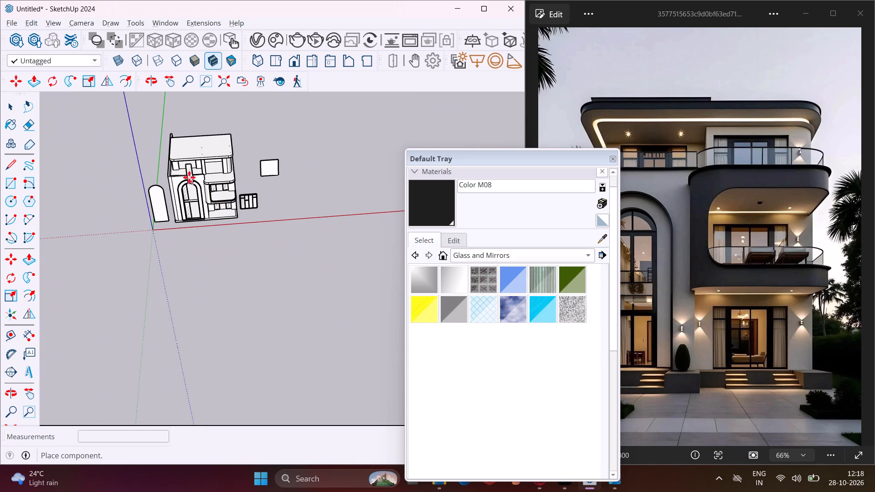
{"action": "scroll", "coordinate": [183, 168], "scroll_direction": "up", "scroll_amount": 5}
{"action": "scroll", "coordinate": [254, 169], "scroll_direction": "up", "scroll_amount": 11}
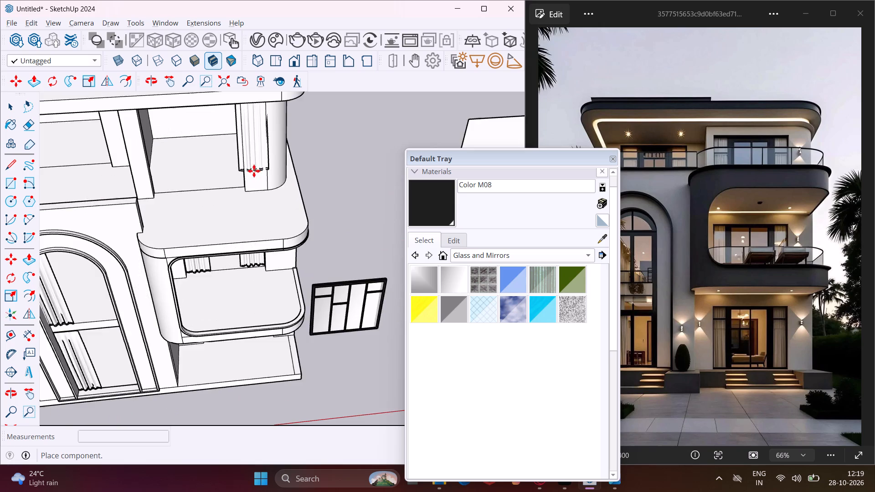
{"action": "scroll", "coordinate": [254, 171], "scroll_direction": "up", "scroll_amount": 5}
{"action": "middle_click_drag", "start_coordinate": [234, 186], "coordinate": [301, 135]}
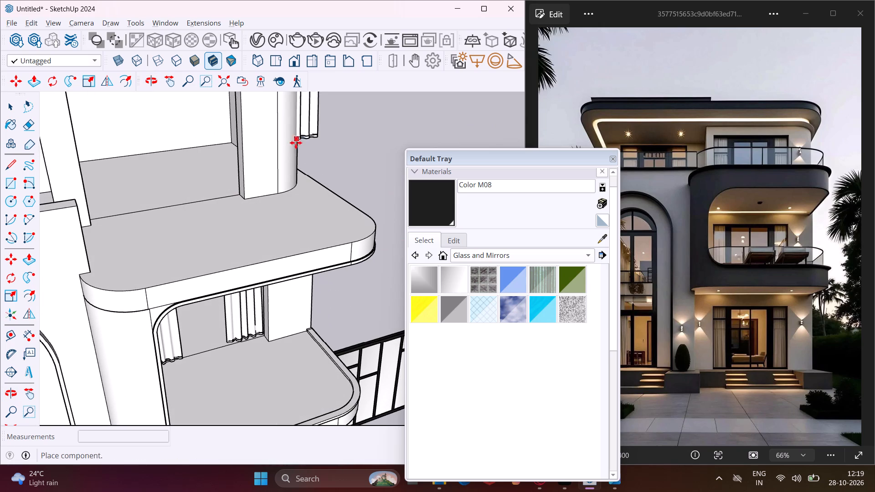
{"action": "scroll", "coordinate": [222, 157], "scroll_direction": "up", "scroll_amount": 10}
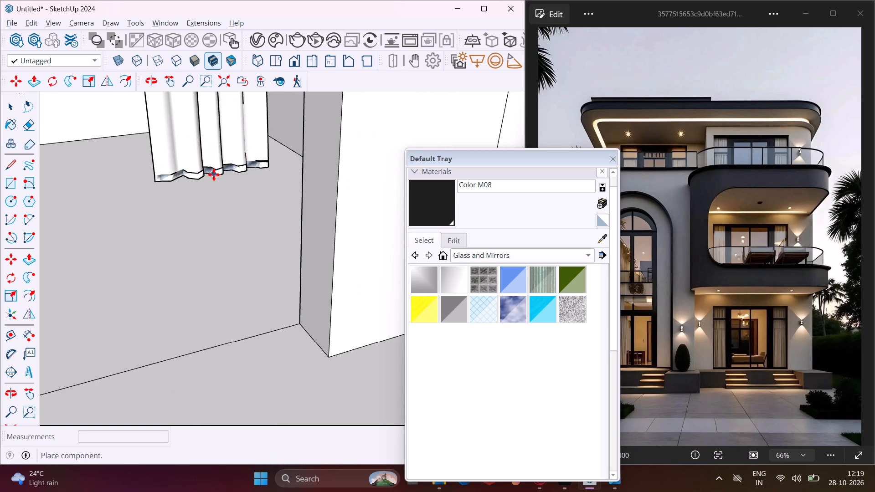
{"action": "scroll", "coordinate": [214, 174], "scroll_direction": "down", "scroll_amount": 4}
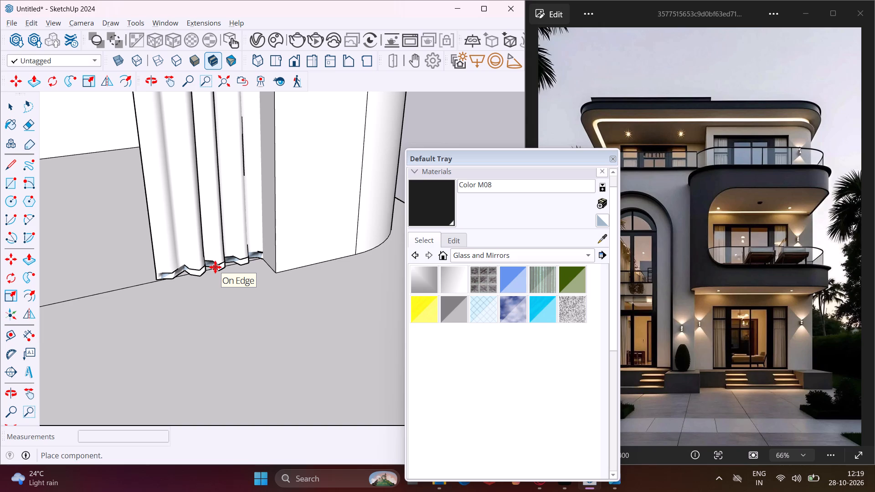
{"action": "left_click", "coordinate": [215, 267]}
Place another Curtains 004 copy at the left side of the same top-floor opening above the curved balcony.
{"action": "scroll", "coordinate": [187, 246], "scroll_direction": "down", "scroll_amount": 4}
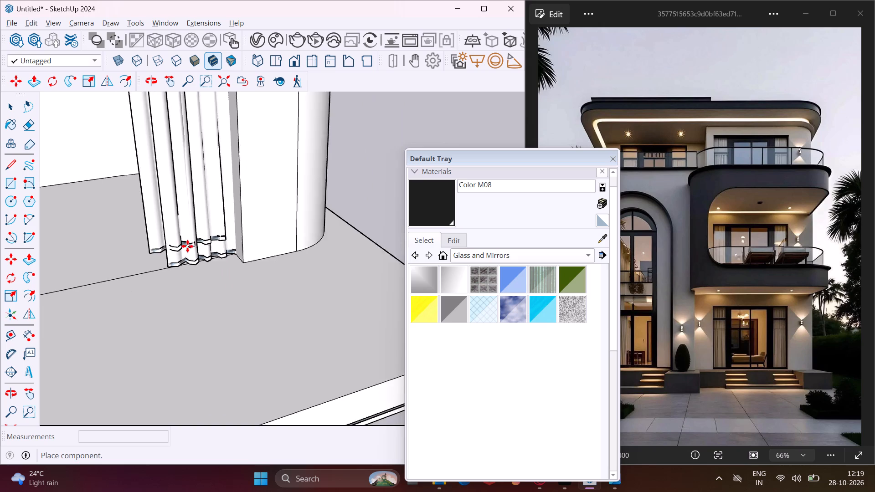
{"action": "scroll", "coordinate": [187, 246], "scroll_direction": "down", "scroll_amount": 10}
{"action": "scroll", "coordinate": [124, 265], "scroll_direction": "up", "scroll_amount": 2}
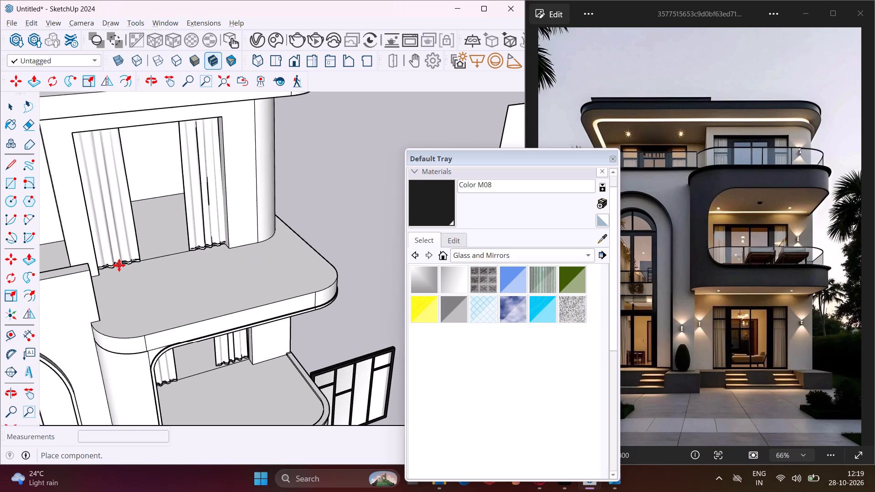
{"action": "scroll", "coordinate": [119, 265], "scroll_direction": "up", "scroll_amount": 2}
{"action": "left_click", "coordinate": [117, 265]}
Place a Curtains 004 copy at the right side of the top-floor opening above the arch.
{"action": "scroll", "coordinate": [156, 221], "scroll_direction": "down", "scroll_amount": 6}
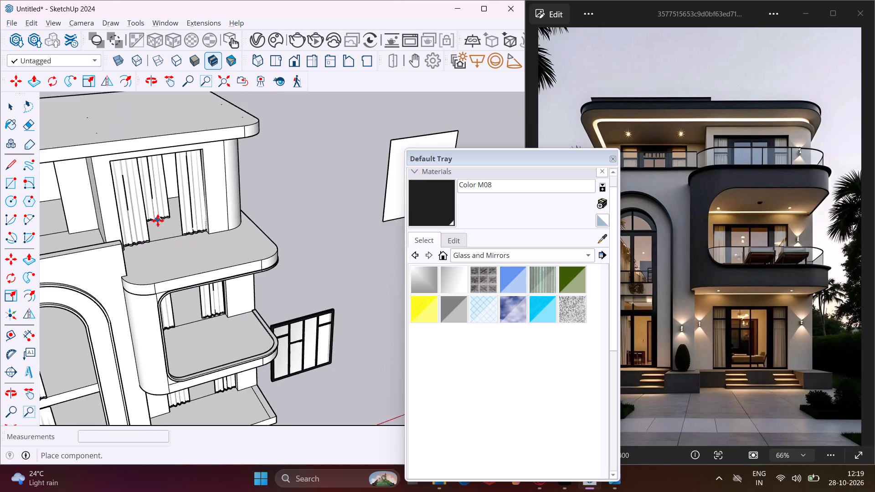
{"action": "scroll", "coordinate": [158, 220], "scroll_direction": "down", "scroll_amount": 4}
{"action": "scroll", "coordinate": [79, 233], "scroll_direction": "down", "scroll_amount": 4}
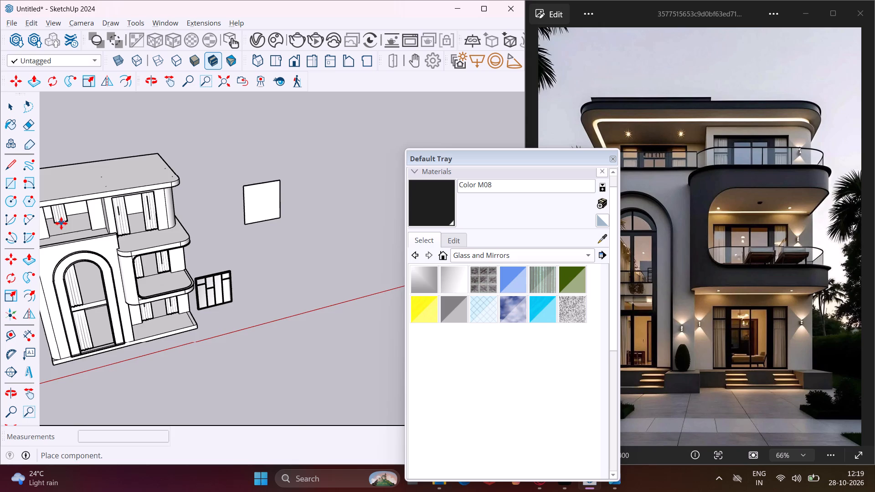
{"action": "scroll", "coordinate": [60, 232], "scroll_direction": "up", "scroll_amount": 6}
{"action": "middle_click_drag", "start_coordinate": [57, 232], "coordinate": [144, 227]}
{"action": "scroll", "coordinate": [140, 224], "scroll_direction": "down", "scroll_amount": 2}
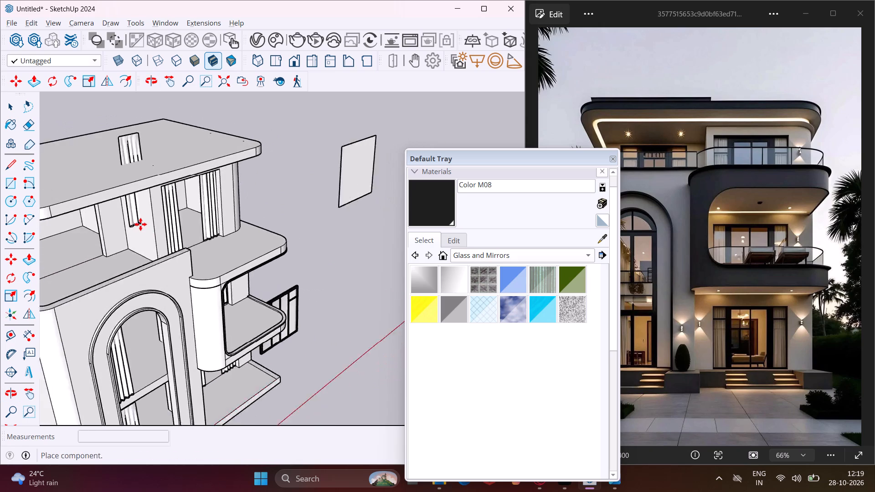
{"action": "scroll", "coordinate": [140, 224], "scroll_direction": "down", "scroll_amount": 3}
{"action": "scroll", "coordinate": [97, 245], "scroll_direction": "up", "scroll_amount": 13}
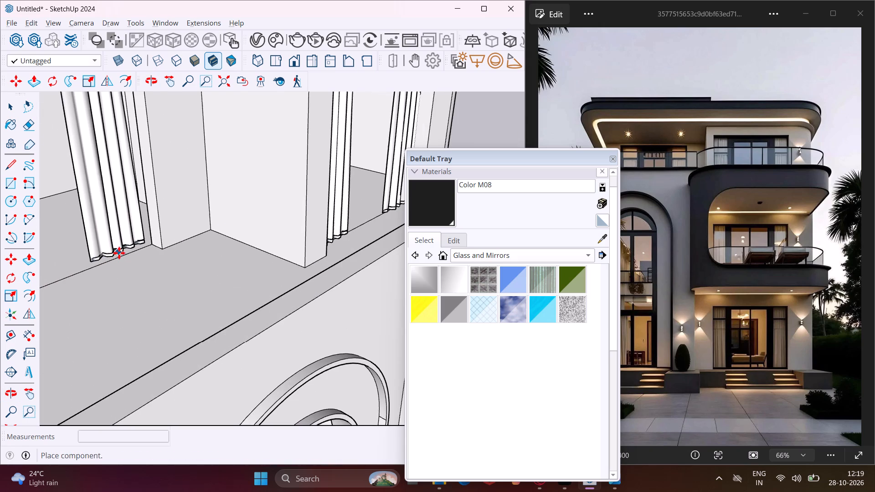
{"action": "left_click", "coordinate": [124, 253]}
Place the last Curtains 004 copy at the left side of the top-floor opening above the arch and end placement.
{"action": "scroll", "coordinate": [110, 243], "scroll_direction": "down", "scroll_amount": 6}
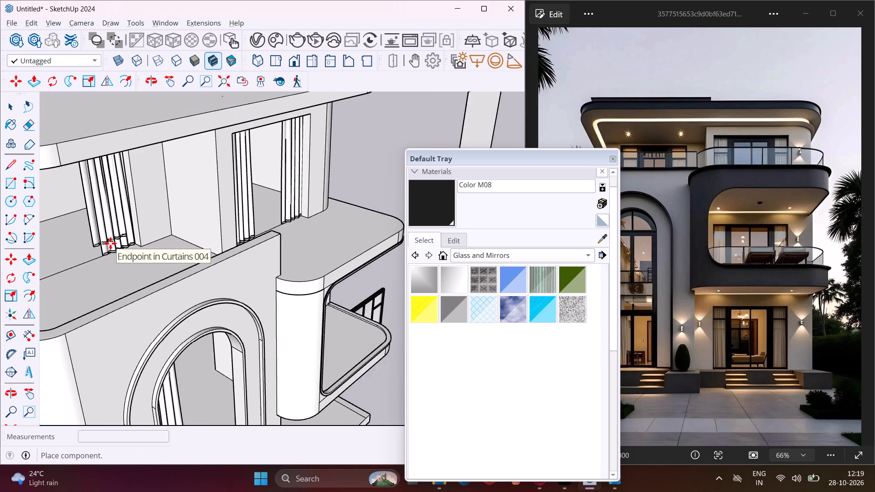
{"action": "scroll", "coordinate": [110, 243], "scroll_direction": "down", "scroll_amount": 5}
{"action": "scroll", "coordinate": [72, 262], "scroll_direction": "up", "scroll_amount": 3}
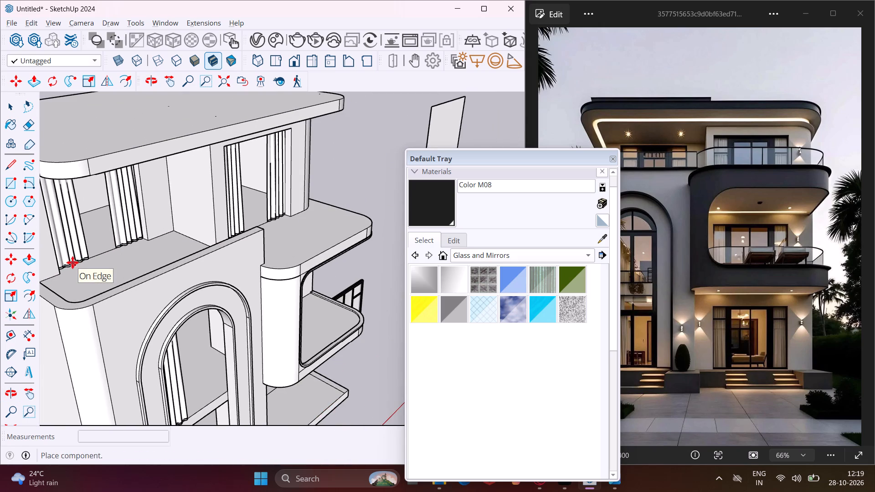
{"action": "left_click", "coordinate": [72, 262]}
{"action": "key", "text": "Escape"}
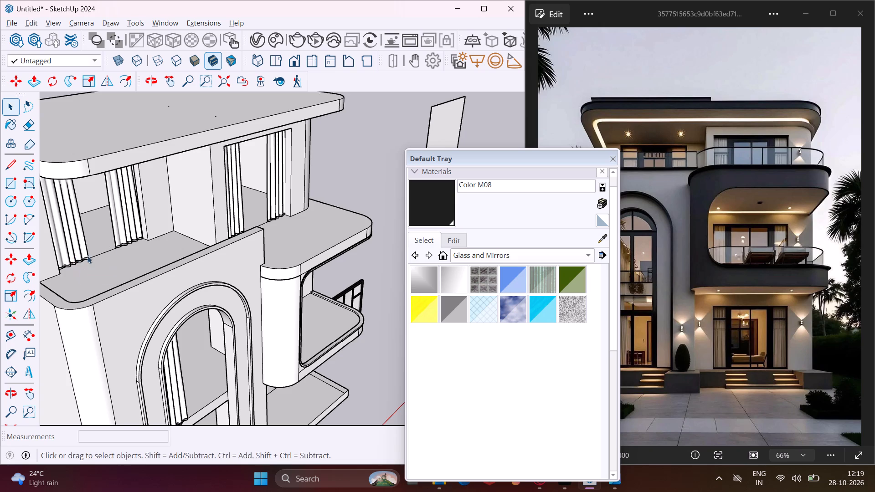
Move the whole dark-framed window unit about 12' 9" into the ground-floor porch's rear opening, aligning its lower right corner with the opening's corner.
{"action": "scroll", "coordinate": [60, 225], "scroll_direction": "down", "scroll_amount": 10}
{"action": "scroll", "coordinate": [222, 284], "scroll_direction": "up", "scroll_amount": 3}
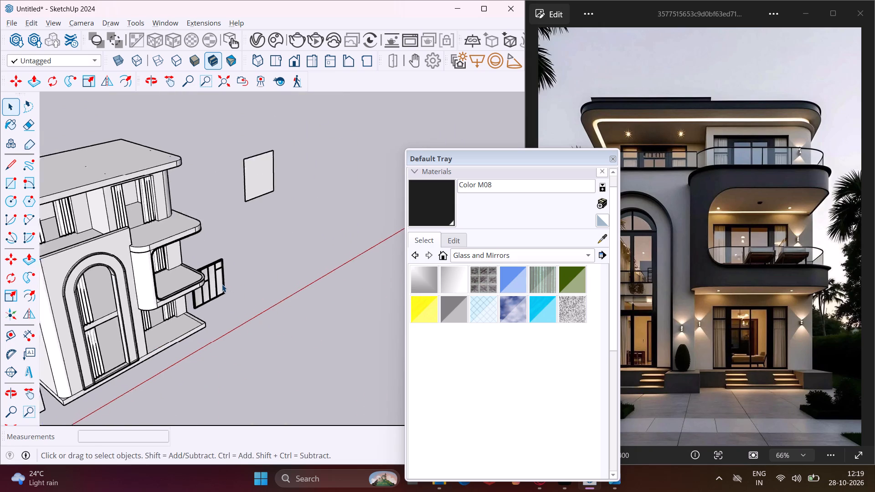
{"action": "scroll", "coordinate": [222, 284], "scroll_direction": "up", "scroll_amount": 13}
{"action": "middle_click_drag", "start_coordinate": [224, 290], "coordinate": [174, 267]}
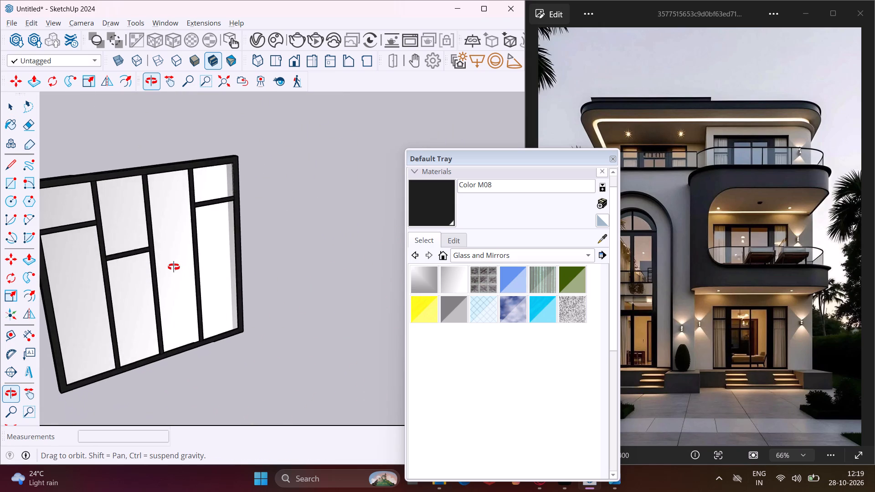
{"action": "middle_click_drag", "start_coordinate": [174, 267], "coordinate": [158, 256]}
{"action": "scroll", "coordinate": [167, 234], "scroll_direction": "down", "scroll_amount": 5}
{"action": "middle_click_drag", "start_coordinate": [166, 239], "coordinate": [120, 241]}
{"action": "left_click_drag", "start_coordinate": [99, 185], "coordinate": [213, 284]}
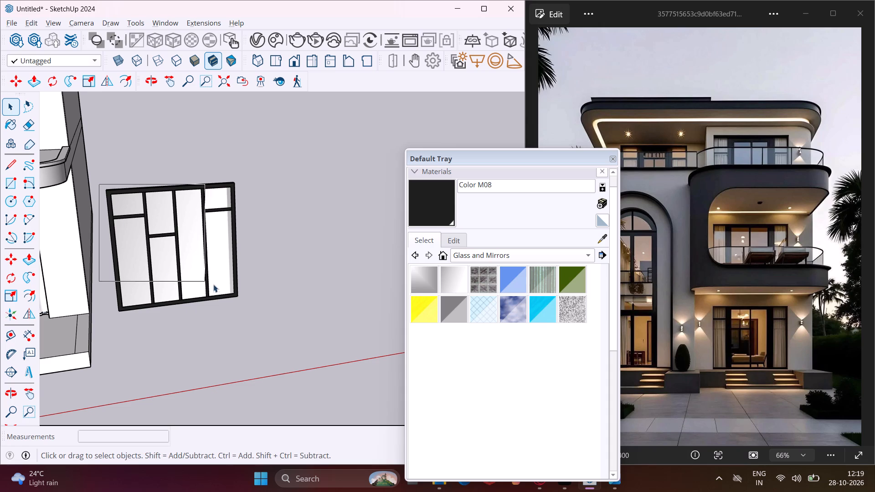
{"action": "left_click_drag", "start_coordinate": [213, 284], "coordinate": [304, 318]}
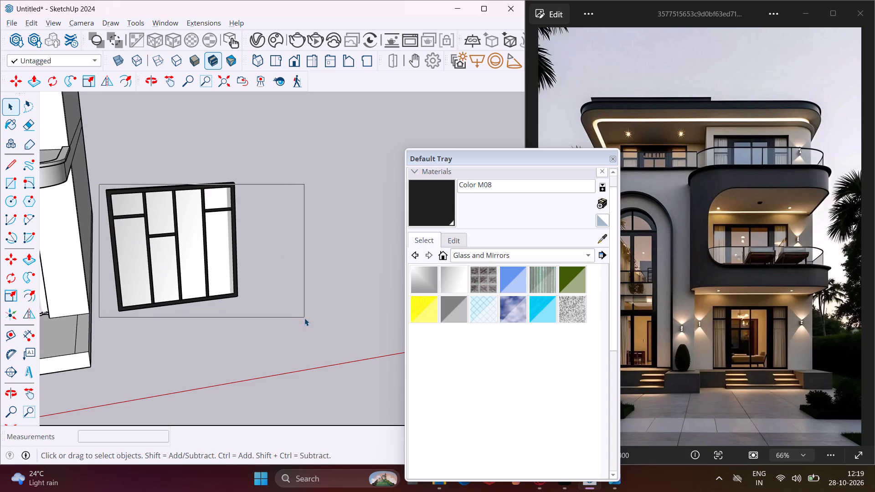
{"action": "left_click_drag", "start_coordinate": [304, 318], "coordinate": [306, 318]}
{"action": "middle_click_drag", "start_coordinate": [258, 291], "coordinate": [306, 283]}
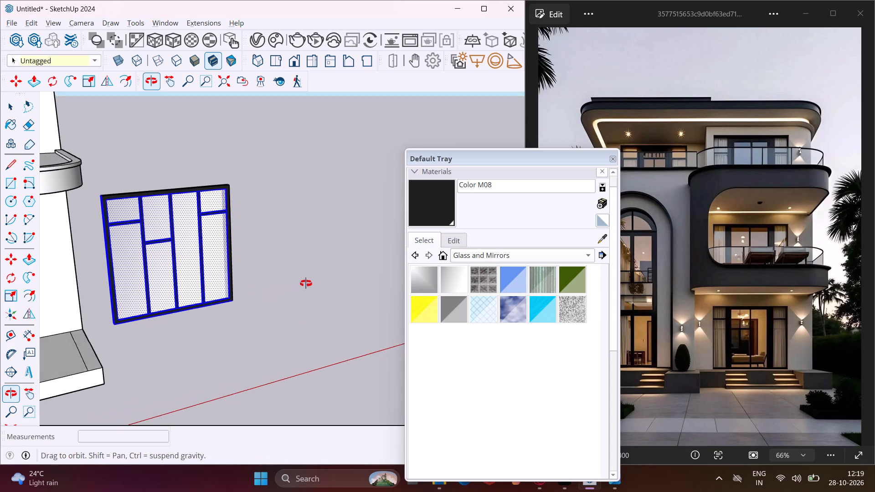
{"action": "middle_click_drag", "start_coordinate": [306, 283], "coordinate": [315, 277]}
{"action": "left_click_drag", "start_coordinate": [278, 153], "coordinate": [132, 310]}
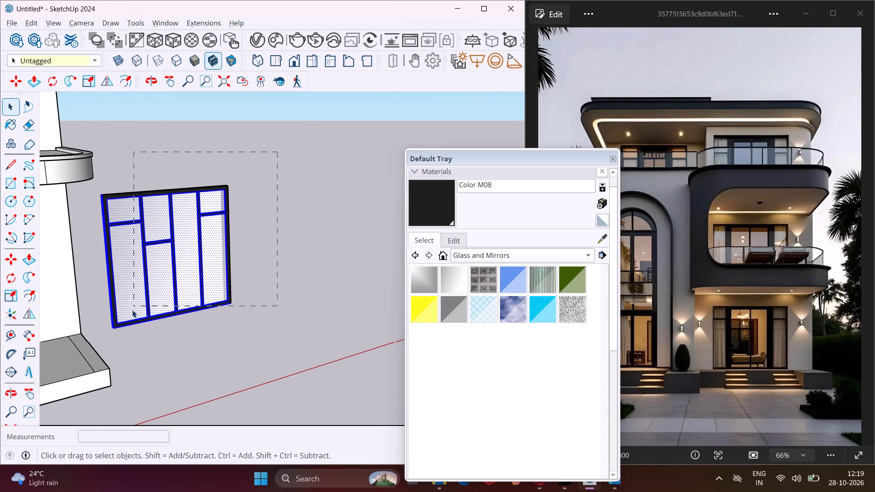
{"action": "left_click_drag", "start_coordinate": [132, 310], "coordinate": [100, 342]}
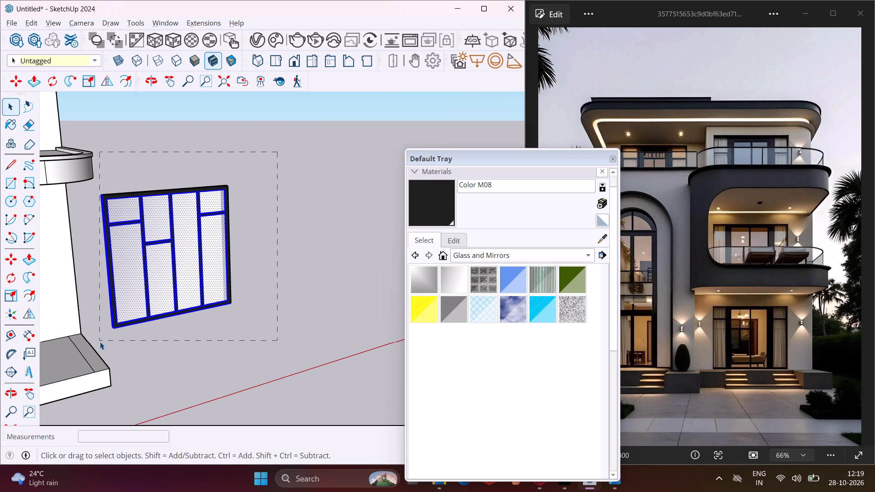
{"action": "left_click_drag", "start_coordinate": [100, 342], "coordinate": [98, 340]}
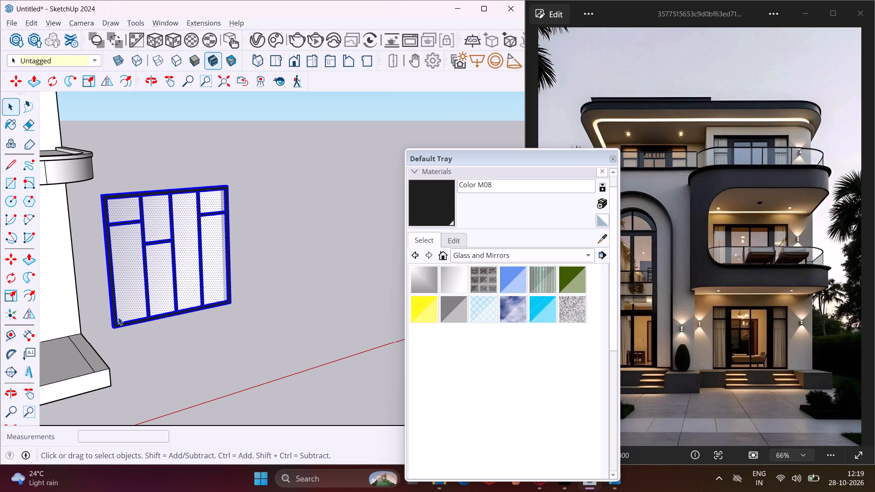
{"action": "key", "text": "m"}
{"action": "scroll", "coordinate": [241, 301], "scroll_direction": "up", "scroll_amount": 1}
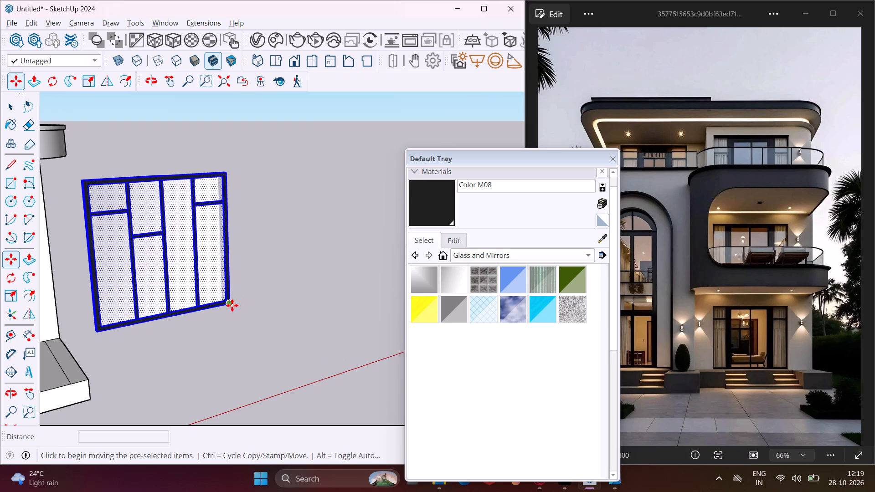
{"action": "left_click", "coordinate": [231, 303]}
{"action": "scroll", "coordinate": [235, 289], "scroll_direction": "down", "scroll_amount": 8}
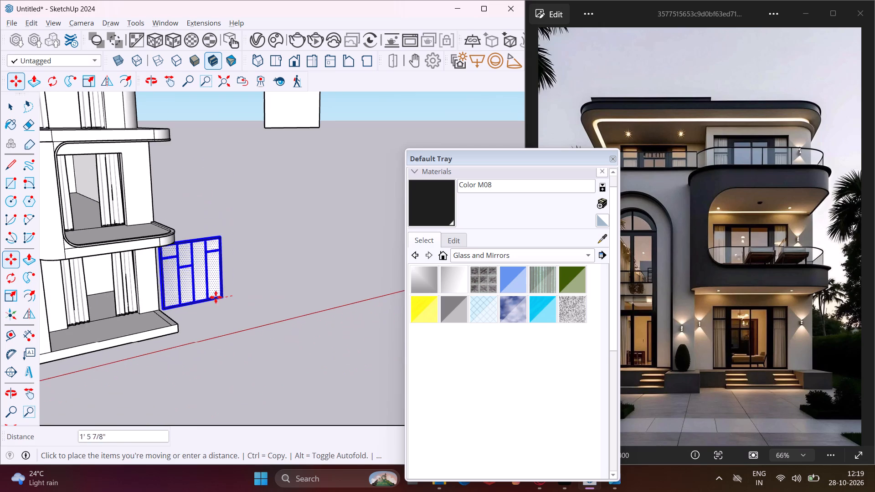
{"action": "scroll", "coordinate": [143, 313], "scroll_direction": "up", "scroll_amount": 2}
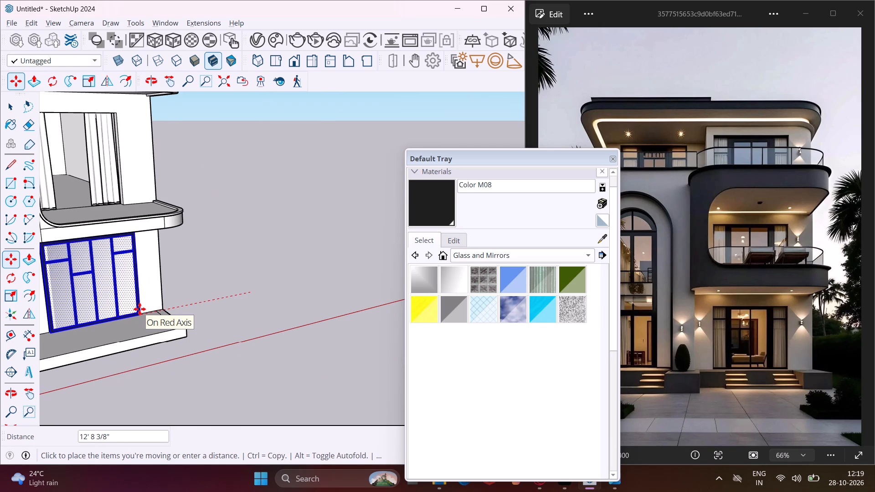
{"action": "scroll", "coordinate": [139, 309], "scroll_direction": "up", "scroll_amount": 6}
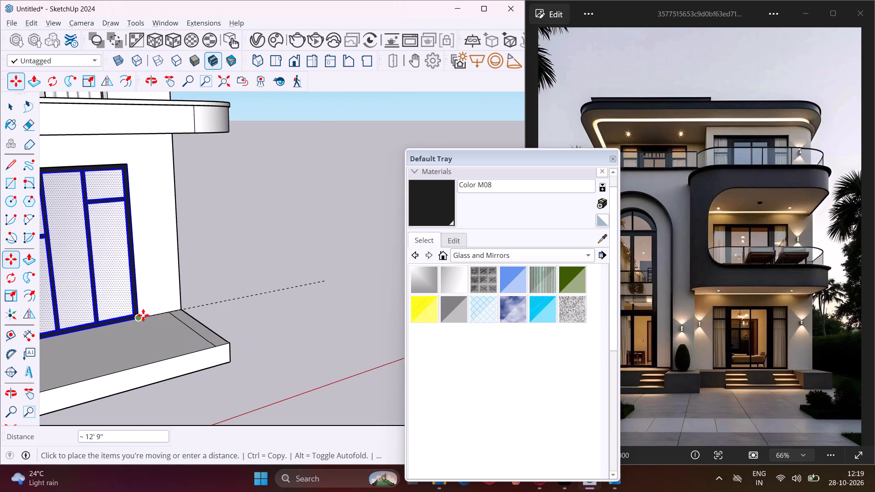
{"action": "left_click", "coordinate": [141, 317]}
Copy the window unit about 11' 1/4" up from the ground-floor porch into the middle-floor balcony's rear opening, matching its lower right corner.
{"action": "scroll", "coordinate": [154, 292], "scroll_direction": "down", "scroll_amount": 6}
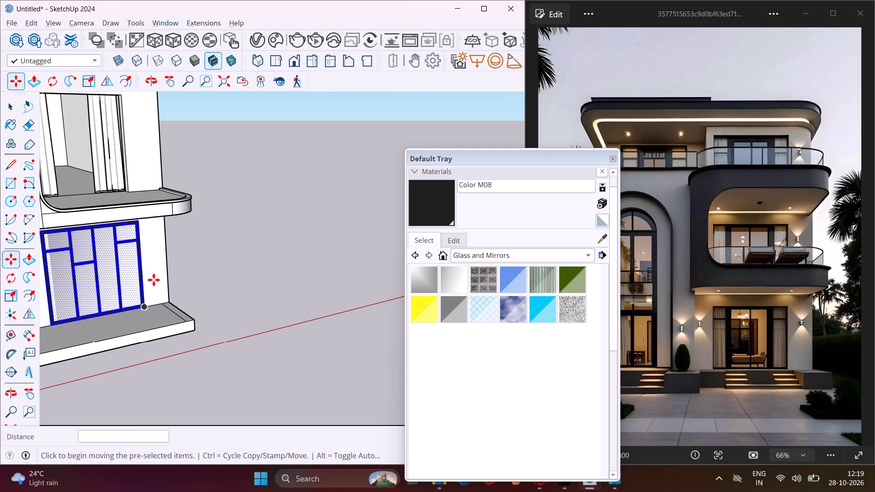
{"action": "middle_click_drag", "start_coordinate": [154, 280], "coordinate": [252, 236]}
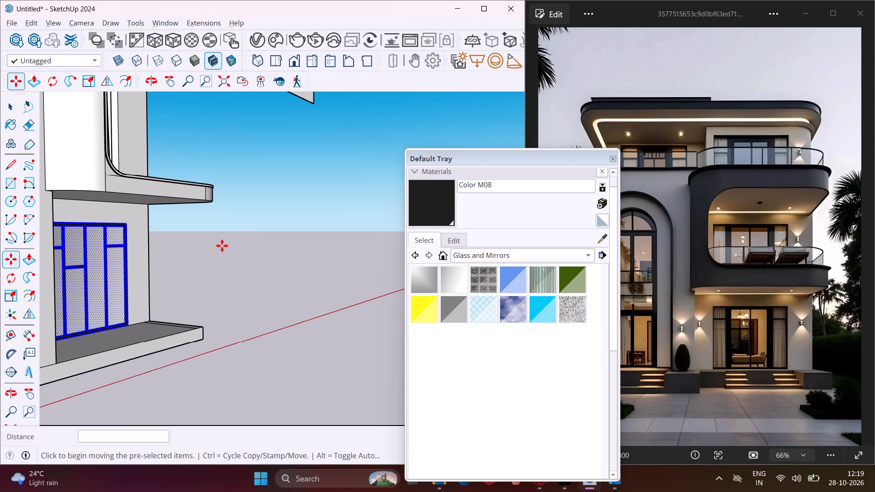
{"action": "middle_click_drag", "start_coordinate": [193, 279], "coordinate": [162, 322]}
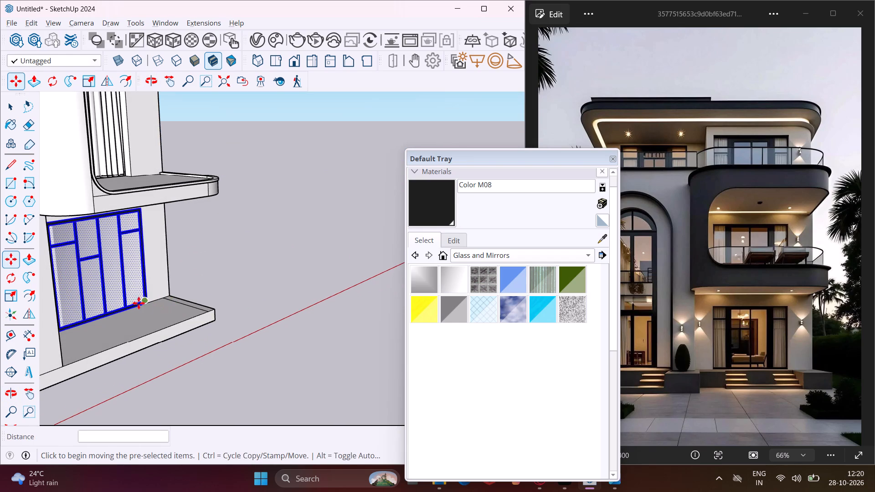
{"action": "scroll", "coordinate": [139, 303], "scroll_direction": "up", "scroll_amount": 10}
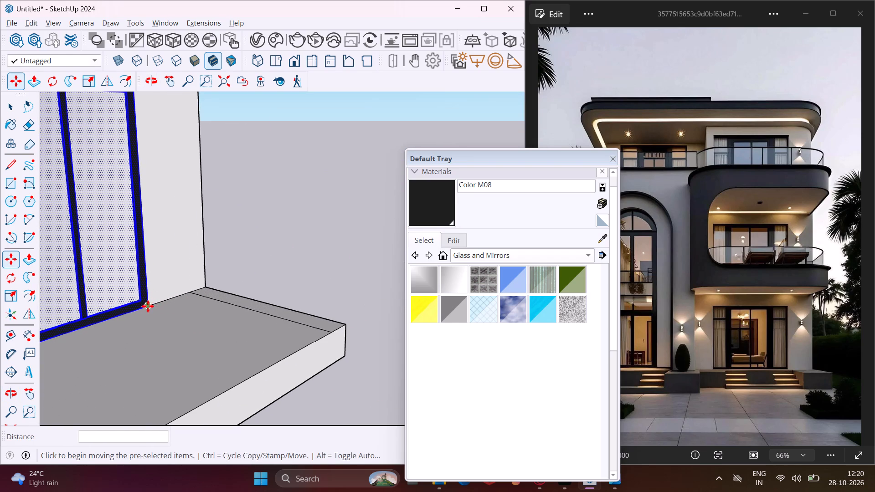
{"action": "left_click", "coordinate": [148, 306]}
{"action": "scroll", "coordinate": [139, 265], "scroll_direction": "down", "scroll_amount": 4}
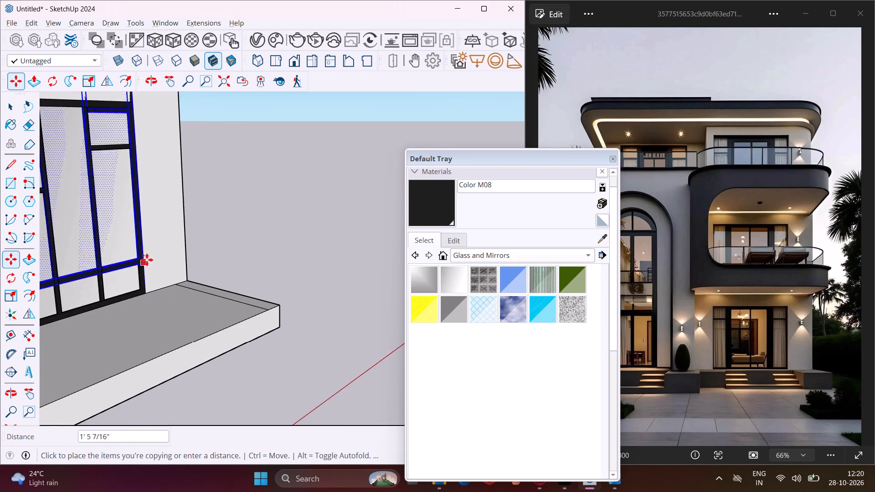
{"action": "middle_click_drag", "start_coordinate": [158, 243], "coordinate": [111, 302]}
{"action": "scroll", "coordinate": [130, 276], "scroll_direction": "down", "scroll_amount": 10}
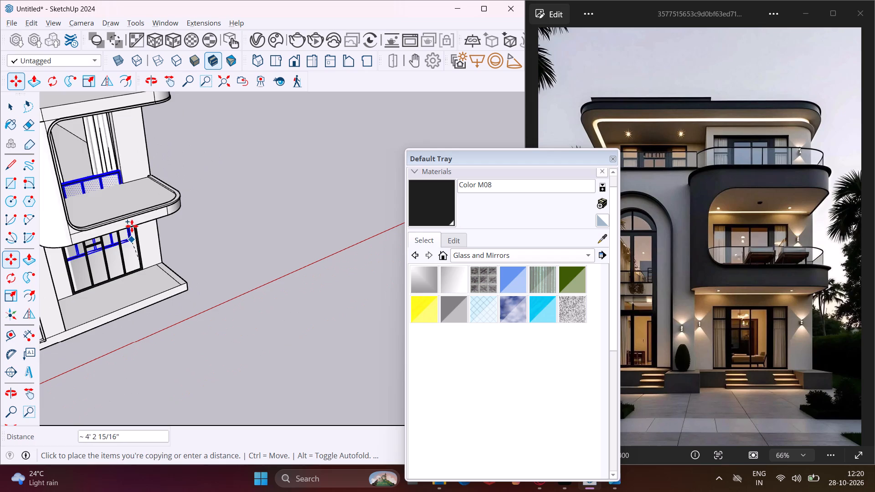
{"action": "scroll", "coordinate": [122, 176], "scroll_direction": "up", "scroll_amount": 11}
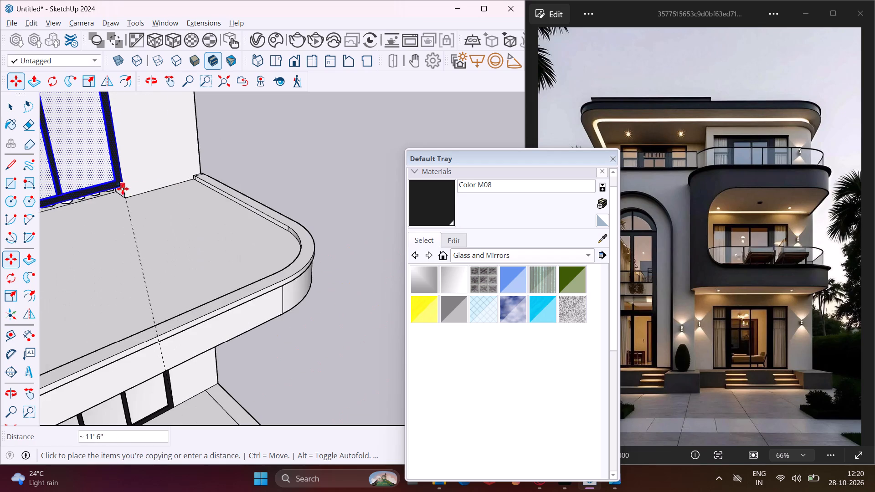
{"action": "left_click", "coordinate": [124, 198]}
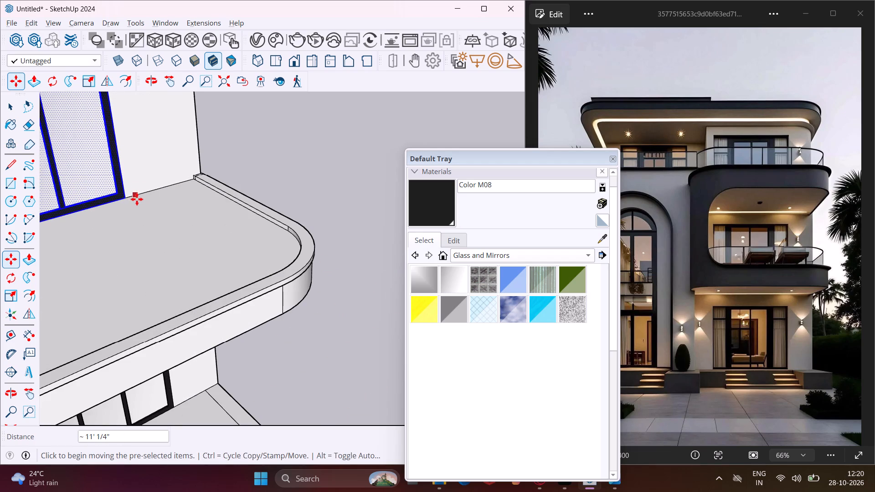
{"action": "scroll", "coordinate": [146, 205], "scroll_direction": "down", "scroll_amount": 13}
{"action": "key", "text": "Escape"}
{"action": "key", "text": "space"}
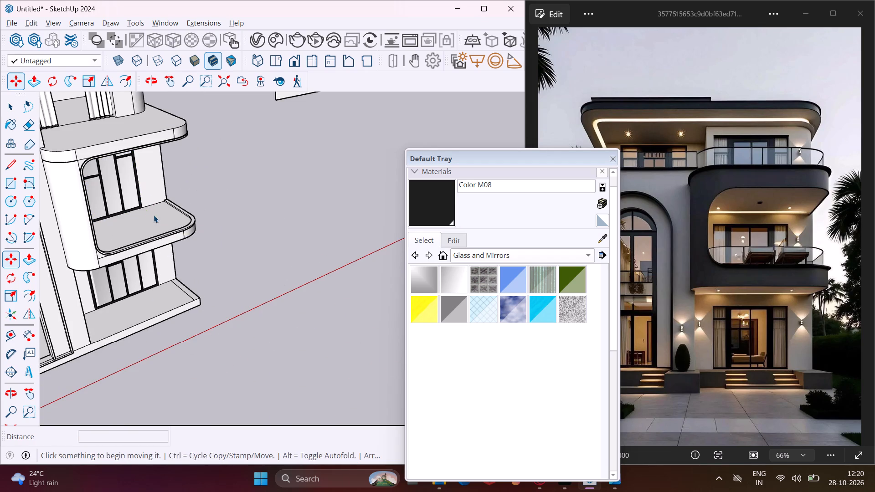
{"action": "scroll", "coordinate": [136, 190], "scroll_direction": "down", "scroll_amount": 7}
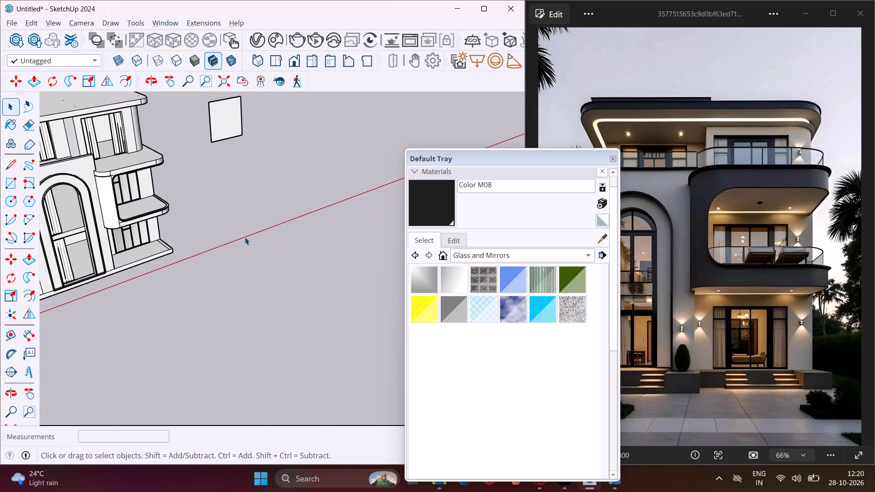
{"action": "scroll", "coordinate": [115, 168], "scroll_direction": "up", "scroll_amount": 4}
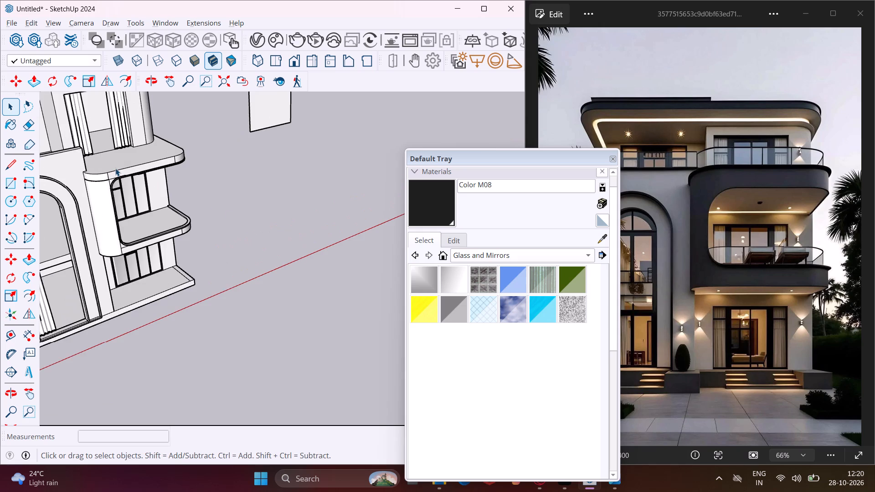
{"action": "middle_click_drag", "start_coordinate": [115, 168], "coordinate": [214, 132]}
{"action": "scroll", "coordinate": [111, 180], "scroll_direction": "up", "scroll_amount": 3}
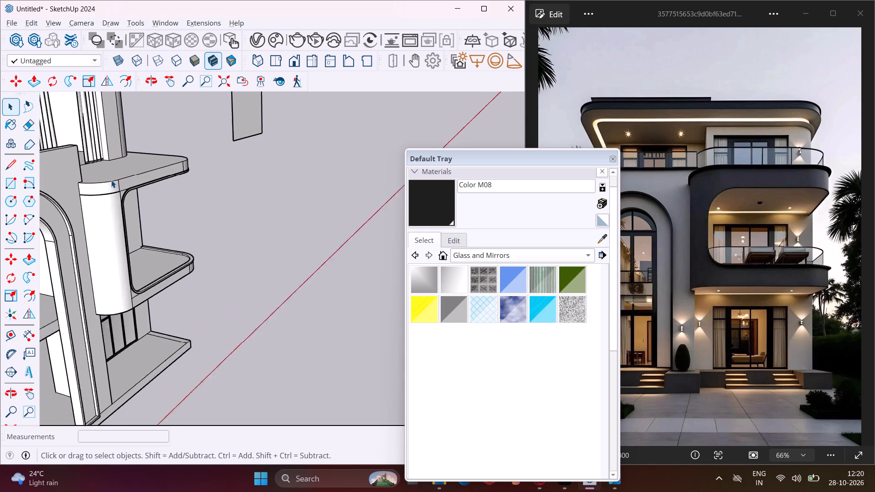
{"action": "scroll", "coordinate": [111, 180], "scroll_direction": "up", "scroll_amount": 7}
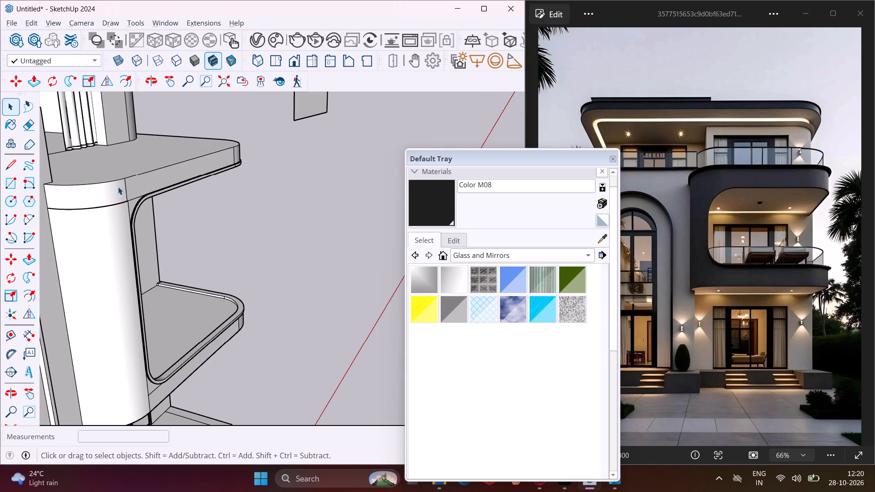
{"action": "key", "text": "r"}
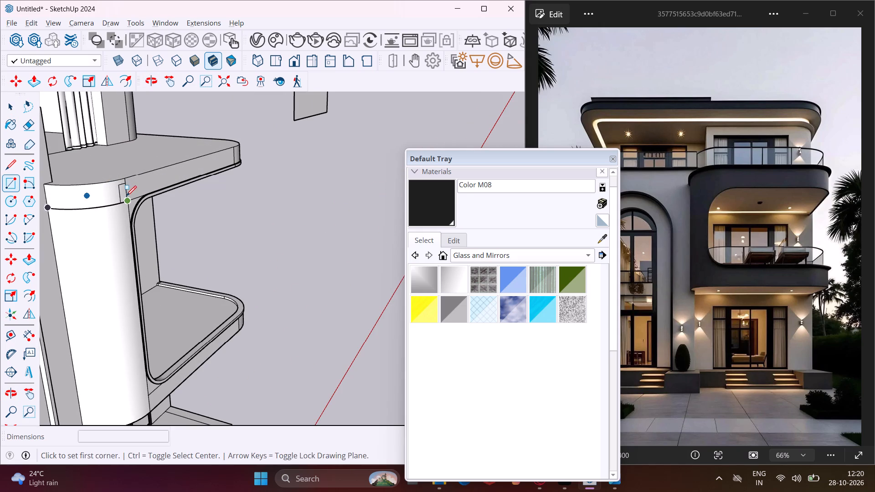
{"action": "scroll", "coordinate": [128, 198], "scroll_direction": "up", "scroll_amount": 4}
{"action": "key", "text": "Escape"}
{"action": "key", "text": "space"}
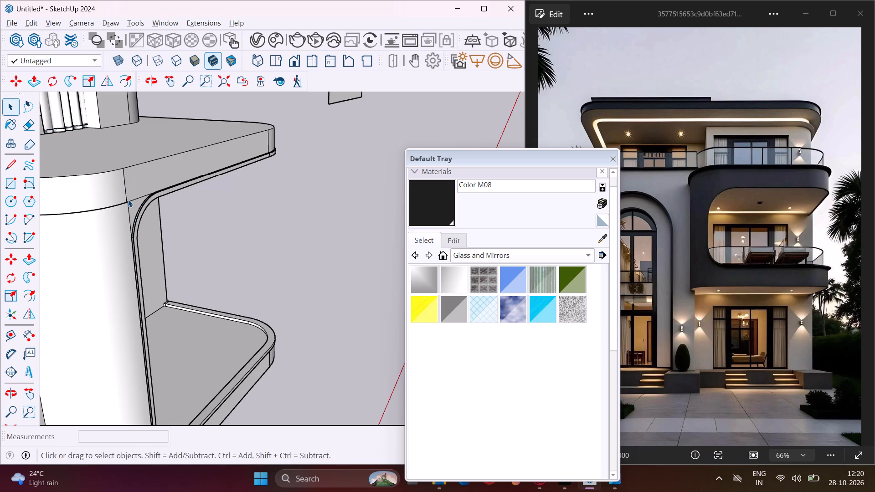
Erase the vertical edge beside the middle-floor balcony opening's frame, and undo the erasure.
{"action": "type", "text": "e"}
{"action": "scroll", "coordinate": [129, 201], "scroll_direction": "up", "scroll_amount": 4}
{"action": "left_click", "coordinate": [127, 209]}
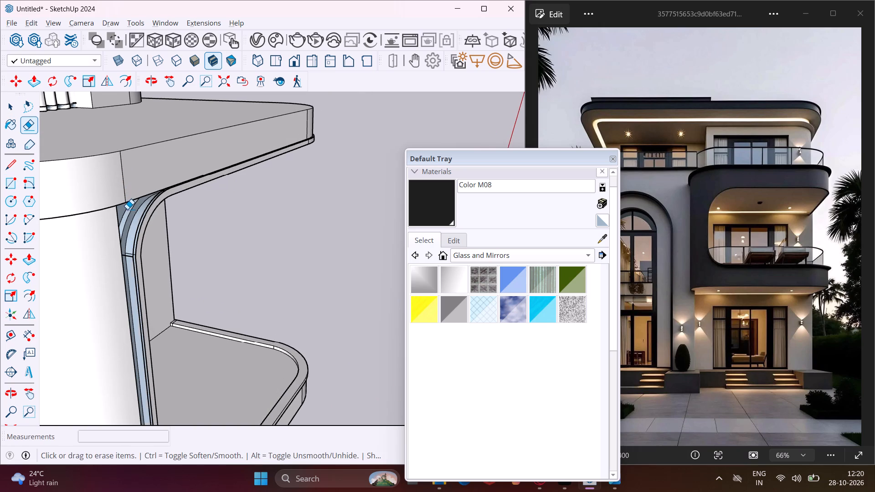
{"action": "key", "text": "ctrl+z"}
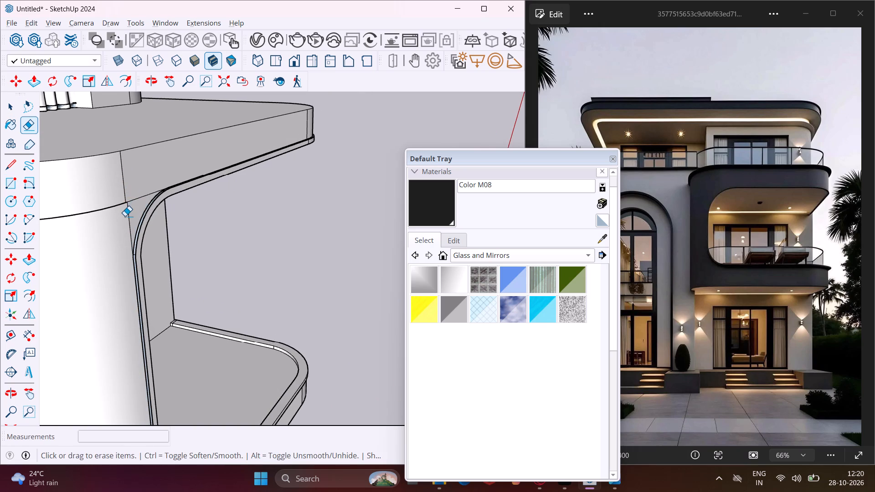
Push/Pull the narrow straight vertical strip along the side of the middle-floor balcony opening by 1 15/16", matching the adjoining edge.
{"action": "middle_click_drag", "start_coordinate": [123, 195], "coordinate": [221, 235]}
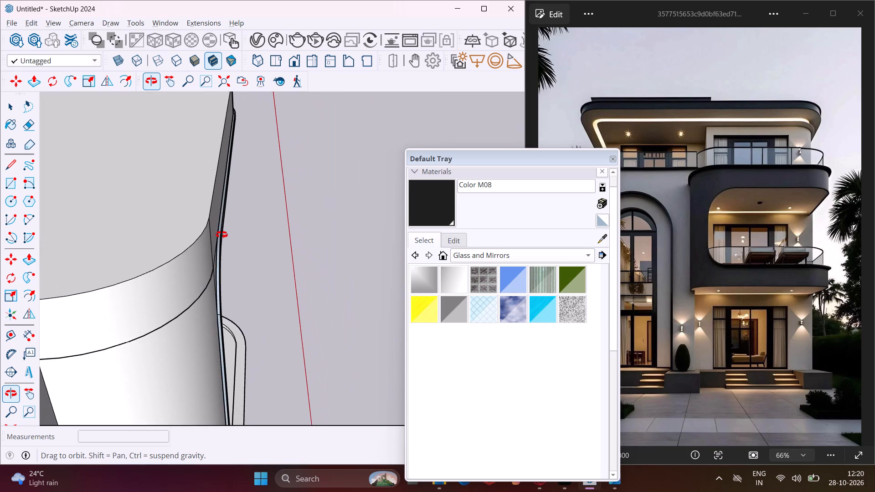
{"action": "middle_click_drag", "start_coordinate": [221, 235], "coordinate": [155, 204]}
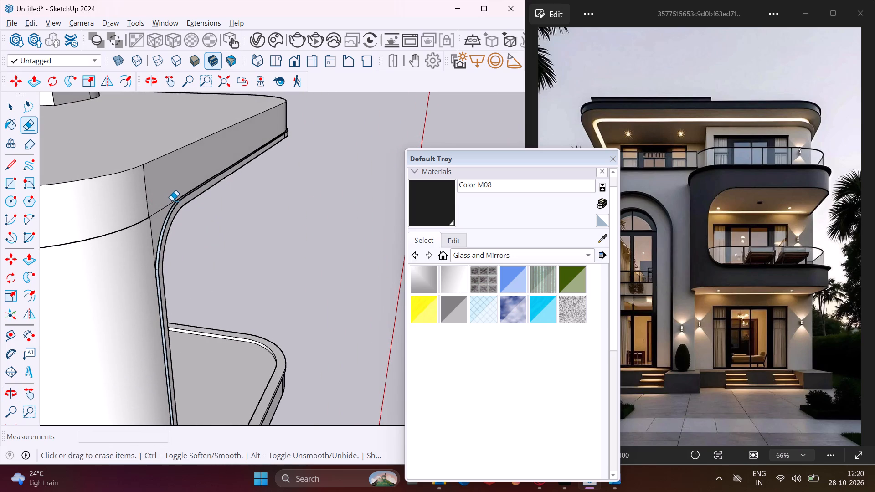
{"action": "key", "text": "Escape"}
{"action": "key", "text": "space"}
{"action": "scroll", "coordinate": [156, 239], "scroll_direction": "up", "scroll_amount": 10}
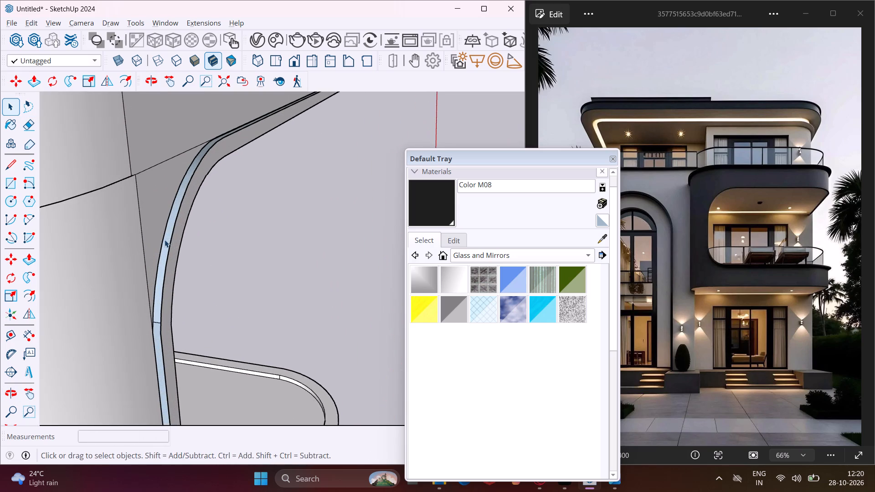
{"action": "middle_click_drag", "start_coordinate": [167, 241], "coordinate": [207, 258]}
{"action": "scroll", "coordinate": [146, 345], "scroll_direction": "up", "scroll_amount": 4}
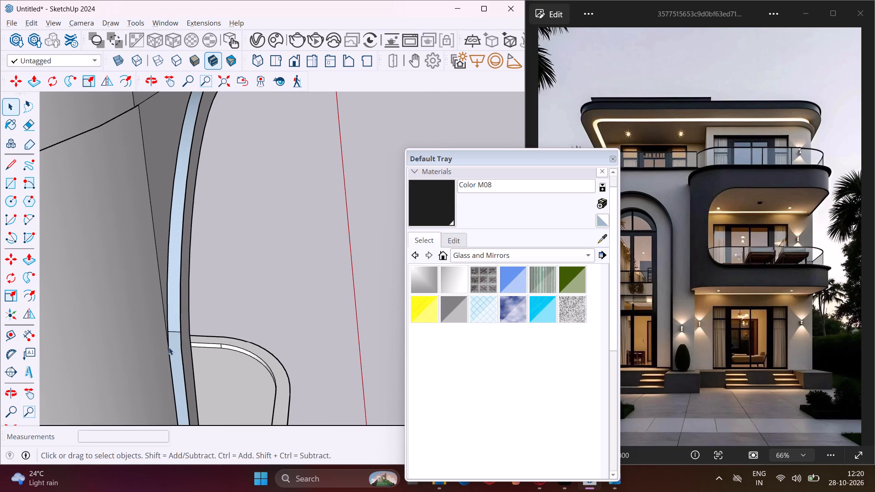
{"action": "left_click", "coordinate": [176, 343]}
{"action": "key", "text": "p"}
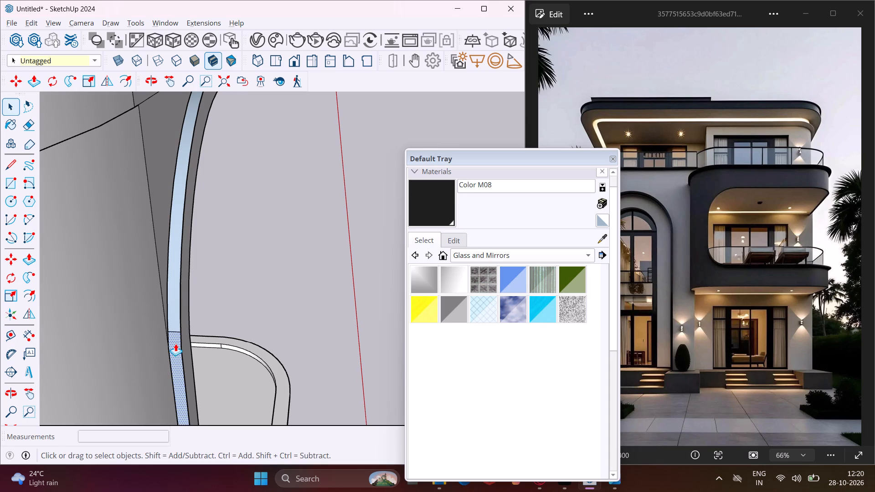
{"action": "left_click", "coordinate": [174, 343]}
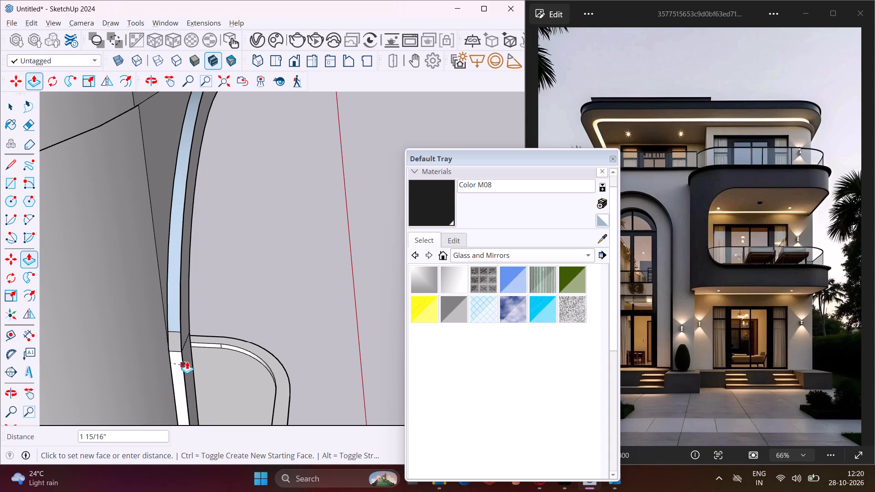
{"action": "middle_click_drag", "start_coordinate": [167, 343], "coordinate": [0, 351]}
{"action": "scroll", "coordinate": [0, 351], "scroll_direction": "up", "scroll_amount": 1}
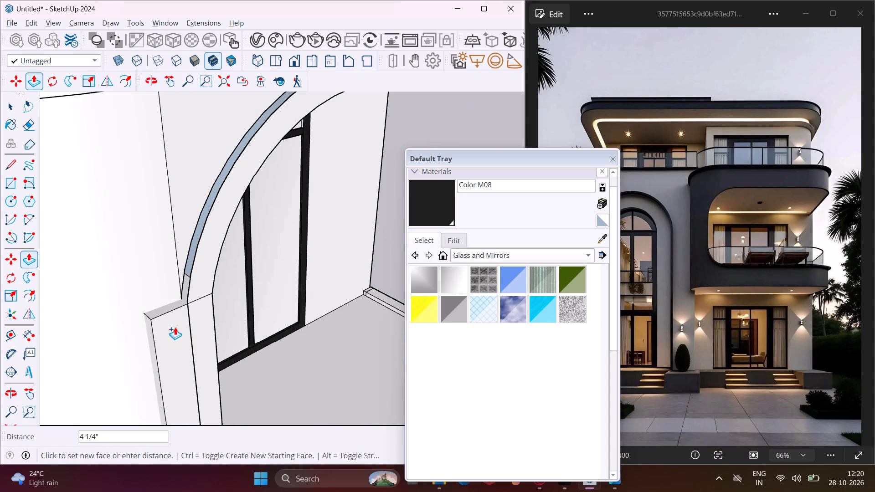
{"action": "scroll", "coordinate": [195, 302], "scroll_direction": "up", "scroll_amount": 3}
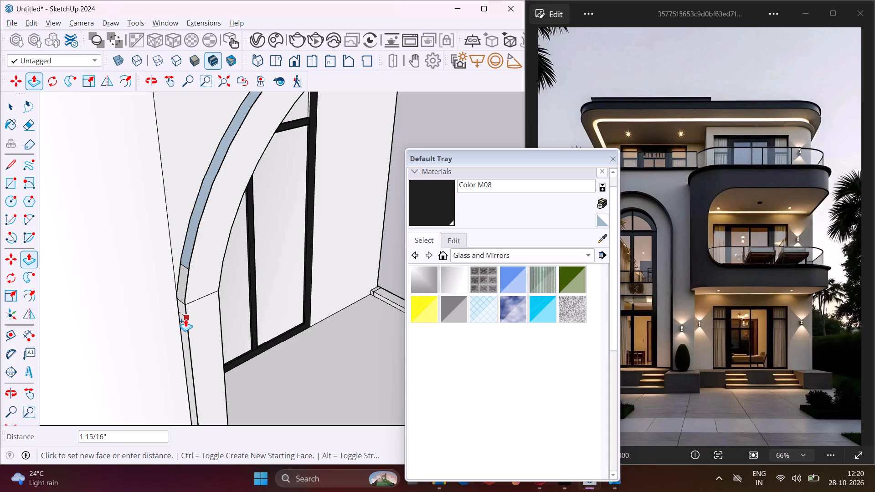
{"action": "left_click", "coordinate": [185, 319]}
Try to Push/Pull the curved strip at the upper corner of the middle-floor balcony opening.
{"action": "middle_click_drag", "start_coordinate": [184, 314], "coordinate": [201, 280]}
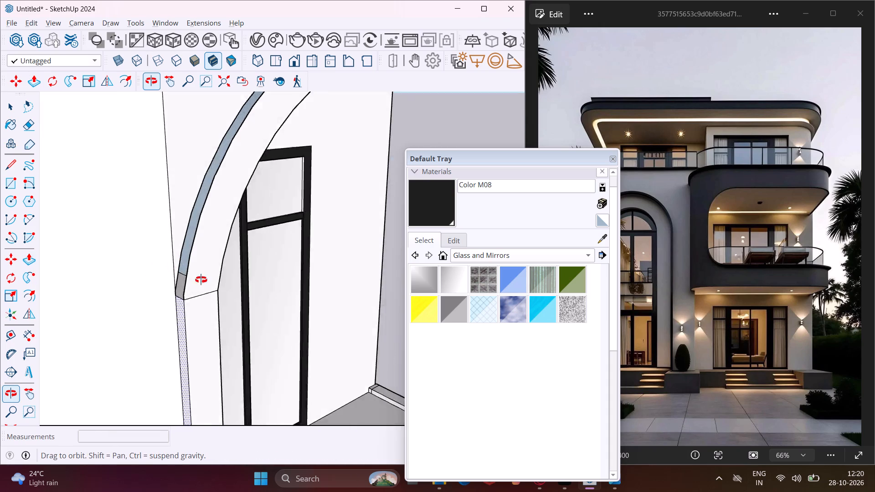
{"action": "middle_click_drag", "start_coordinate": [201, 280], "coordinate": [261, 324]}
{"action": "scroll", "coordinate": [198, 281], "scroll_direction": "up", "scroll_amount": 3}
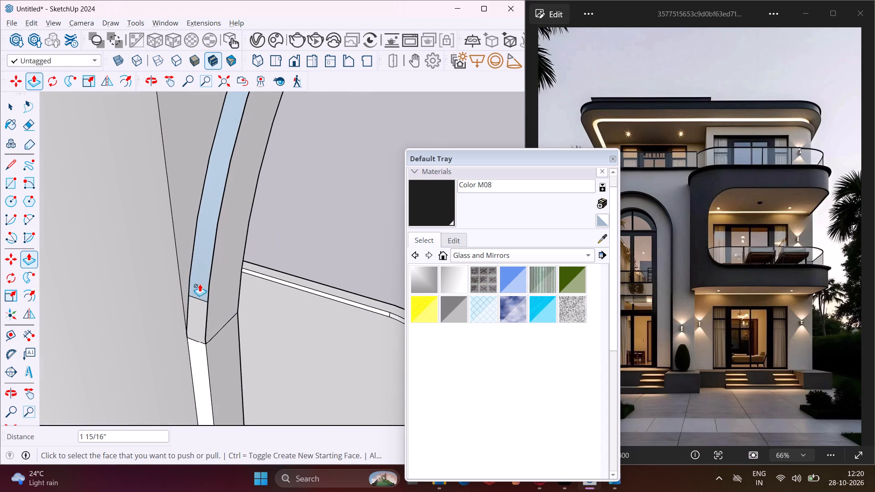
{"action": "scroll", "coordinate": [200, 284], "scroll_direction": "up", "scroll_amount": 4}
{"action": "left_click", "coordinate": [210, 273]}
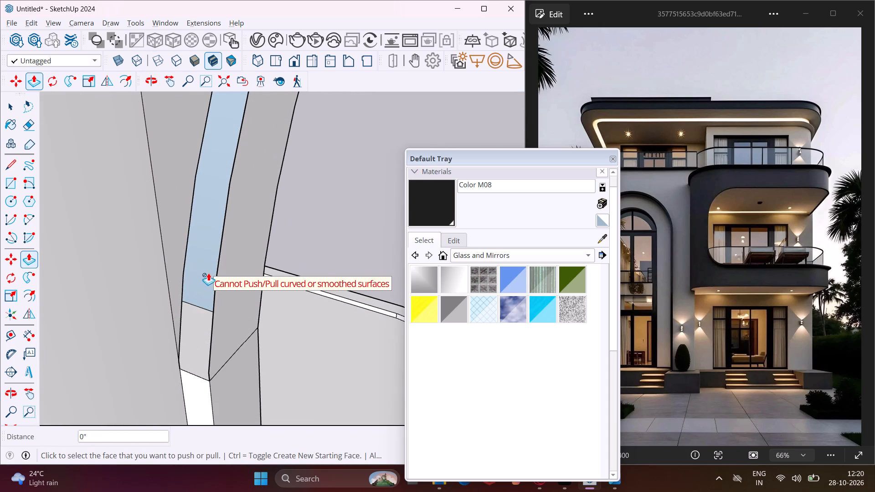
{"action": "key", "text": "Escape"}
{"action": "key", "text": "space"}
Examine the recessed strip around the middle-floor balcony opening, from its curved upper corner to its curved lower corner.
{"action": "scroll", "coordinate": [176, 290], "scroll_direction": "down", "scroll_amount": 15}
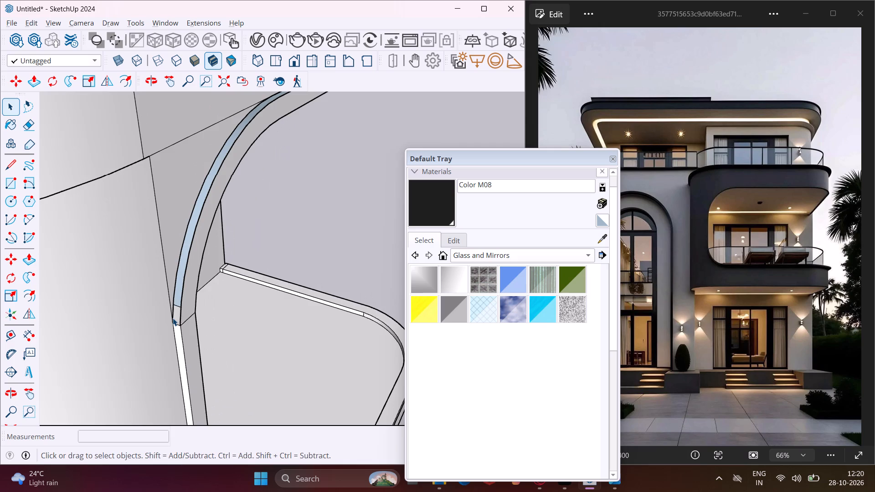
{"action": "middle_click_drag", "start_coordinate": [176, 313], "coordinate": [189, 372]}
{"action": "scroll", "coordinate": [176, 317], "scroll_direction": "down", "scroll_amount": 10}
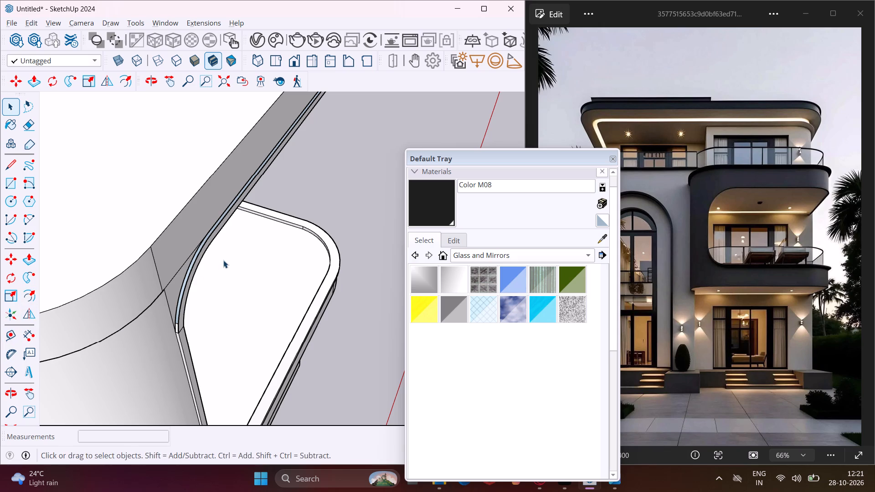
{"action": "middle_click_drag", "start_coordinate": [223, 260], "coordinate": [28, 339]}
{"action": "middle_click_drag", "start_coordinate": [135, 367], "coordinate": [175, 206]}
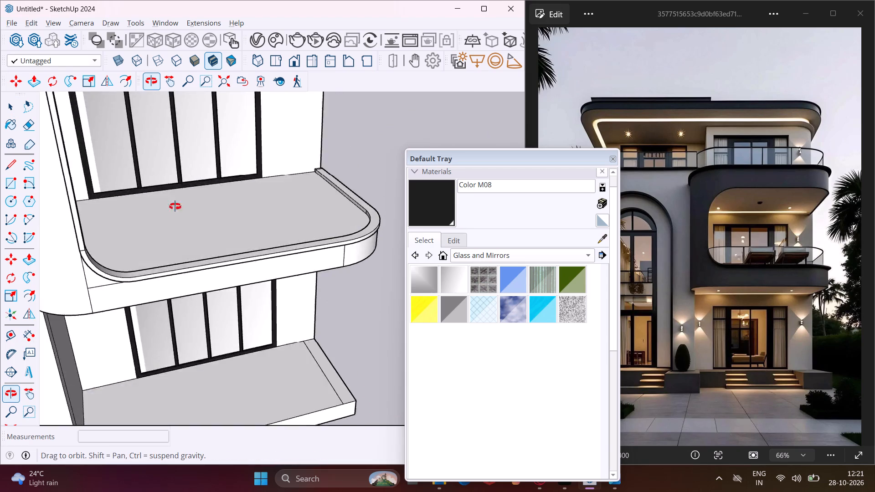
{"action": "middle_click_drag", "start_coordinate": [175, 206], "coordinate": [354, 147]}
{"action": "scroll", "coordinate": [296, 212], "scroll_direction": "up", "scroll_amount": 4}
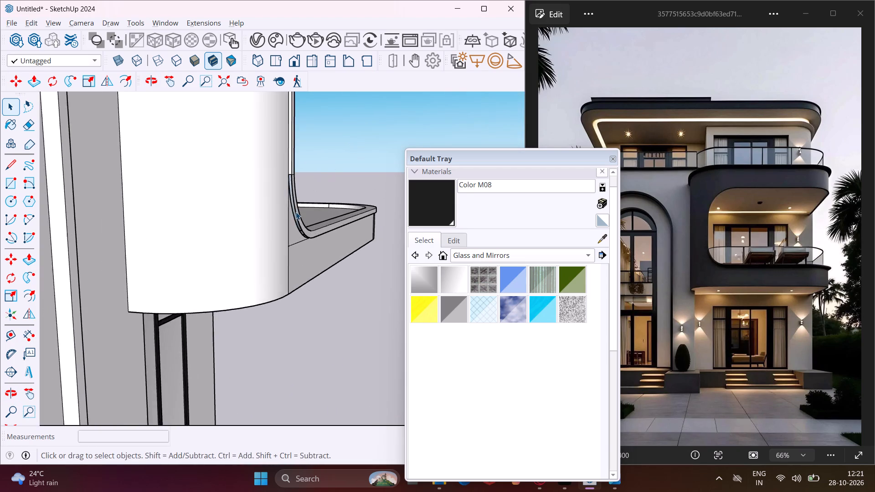
{"action": "scroll", "coordinate": [296, 212], "scroll_direction": "up", "scroll_amount": 8}
{"action": "middle_click_drag", "start_coordinate": [297, 220], "coordinate": [198, 105]}
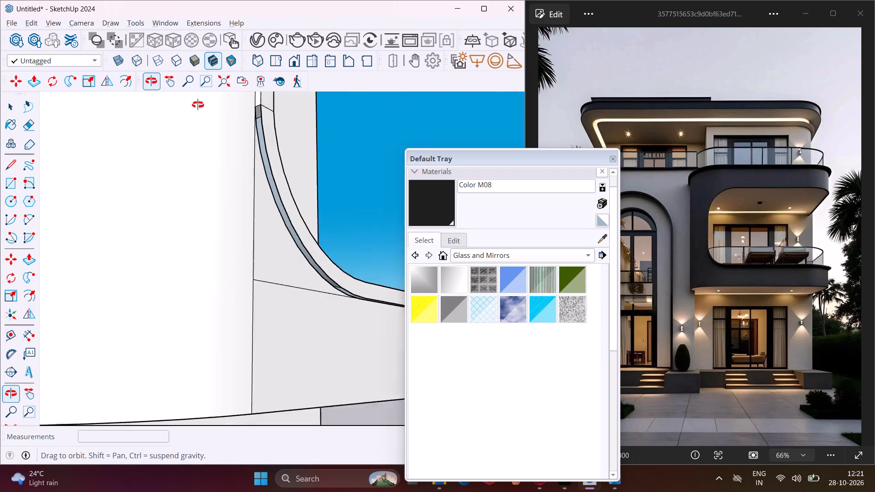
{"action": "middle_click_drag", "start_coordinate": [198, 105], "coordinate": [166, 52]}
{"action": "scroll", "coordinate": [209, 177], "scroll_direction": "down", "scroll_amount": 10}
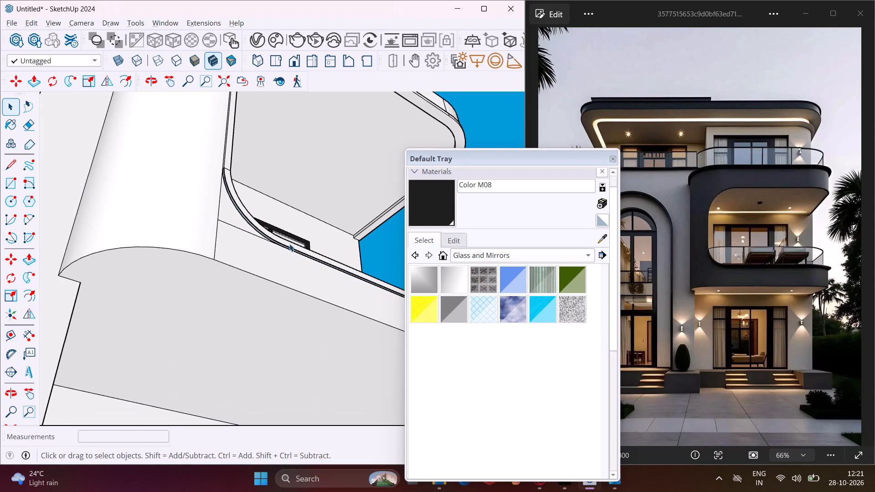
{"action": "middle_click_drag", "start_coordinate": [291, 245], "coordinate": [342, 350]}
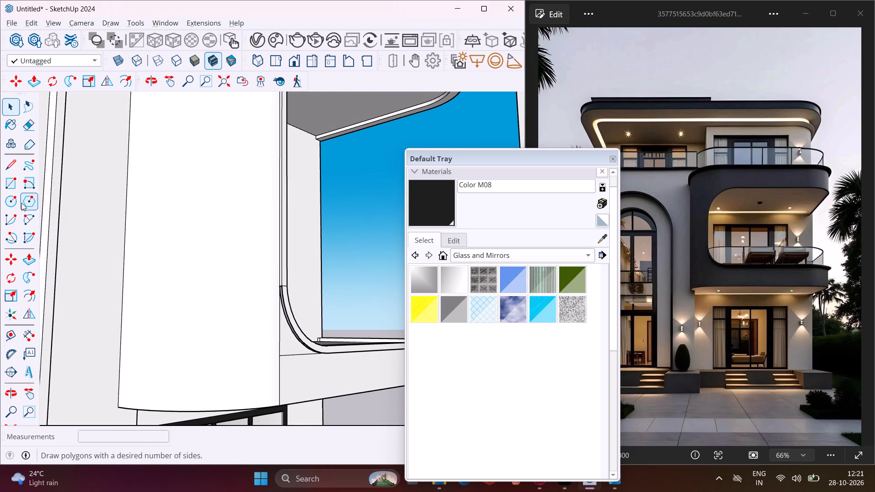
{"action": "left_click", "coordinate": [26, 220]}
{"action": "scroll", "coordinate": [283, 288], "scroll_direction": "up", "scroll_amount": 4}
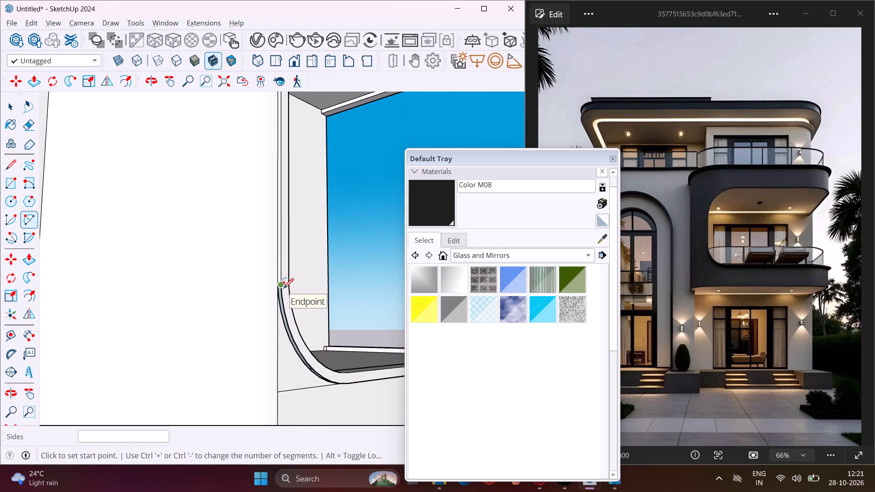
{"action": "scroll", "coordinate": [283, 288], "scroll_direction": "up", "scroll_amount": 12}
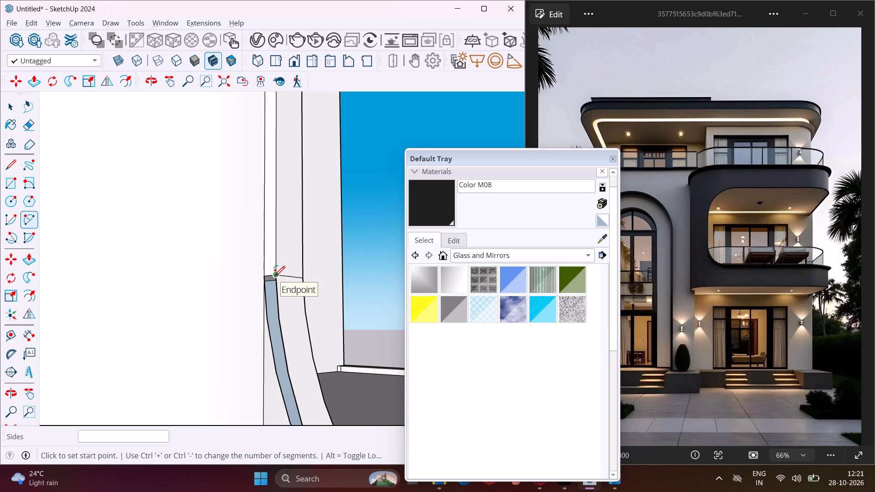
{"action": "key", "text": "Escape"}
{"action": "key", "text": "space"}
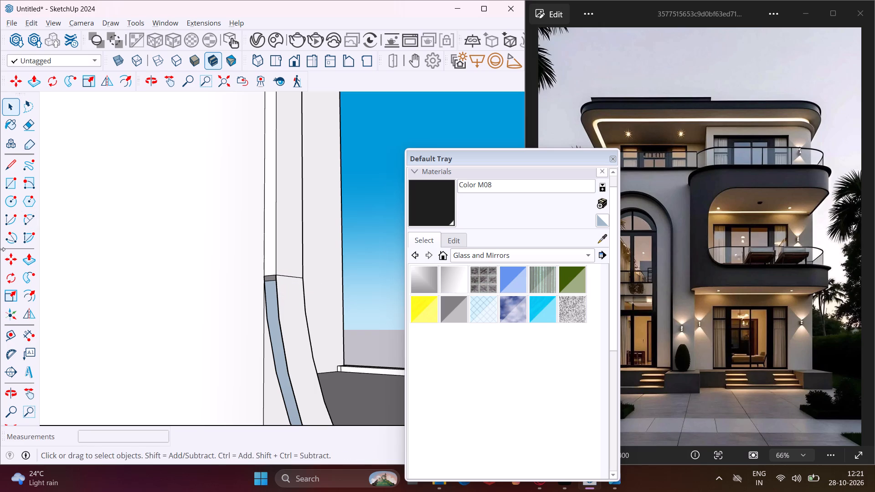
Draw a line about 3/4" long across the strip at the upper end of the balcony opening's curved lower corner.
{"action": "left_click", "coordinate": [10, 164]}
{"action": "scroll", "coordinate": [264, 261], "scroll_direction": "up", "scroll_amount": 4}
{"action": "left_click", "coordinate": [280, 284]}
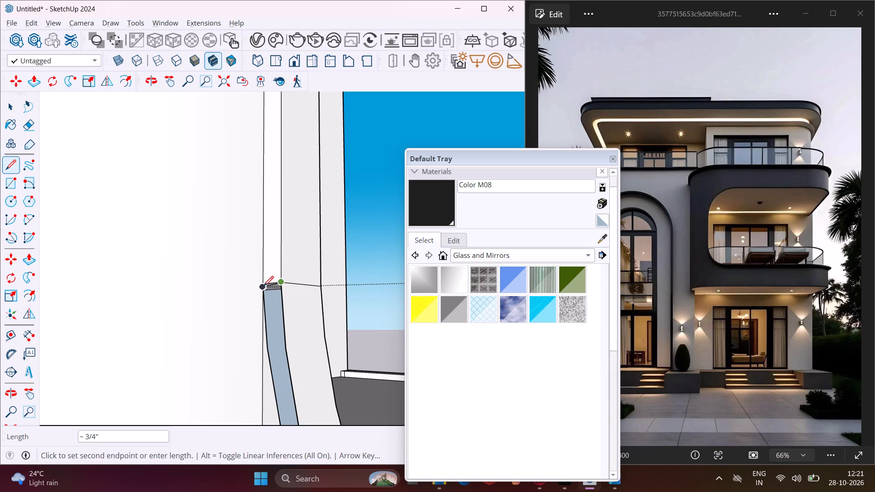
{"action": "left_click", "coordinate": [263, 285]}
Draw a line about 3/4" long across the strip at the bottom end of the balcony opening's curved lower corner.
{"action": "scroll", "coordinate": [219, 277], "scroll_direction": "down", "scroll_amount": 6}
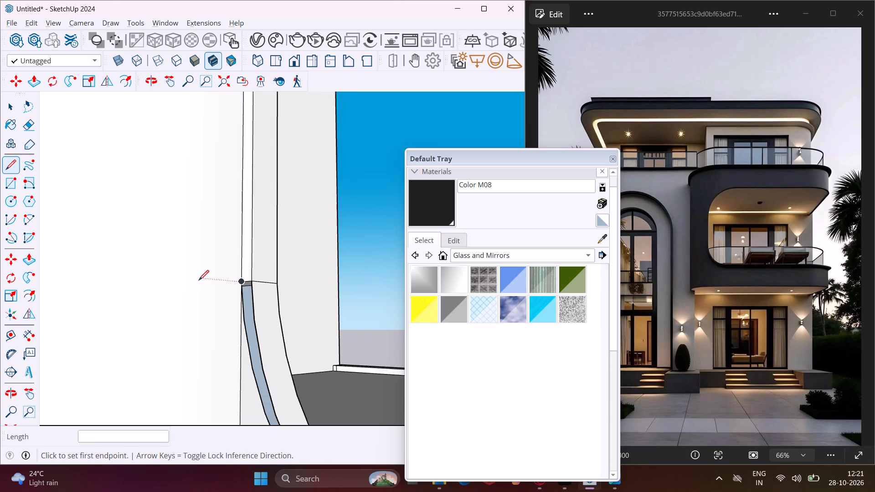
{"action": "scroll", "coordinate": [197, 278], "scroll_direction": "down", "scroll_amount": 13}
{"action": "scroll", "coordinate": [278, 377], "scroll_direction": "up", "scroll_amount": 4}
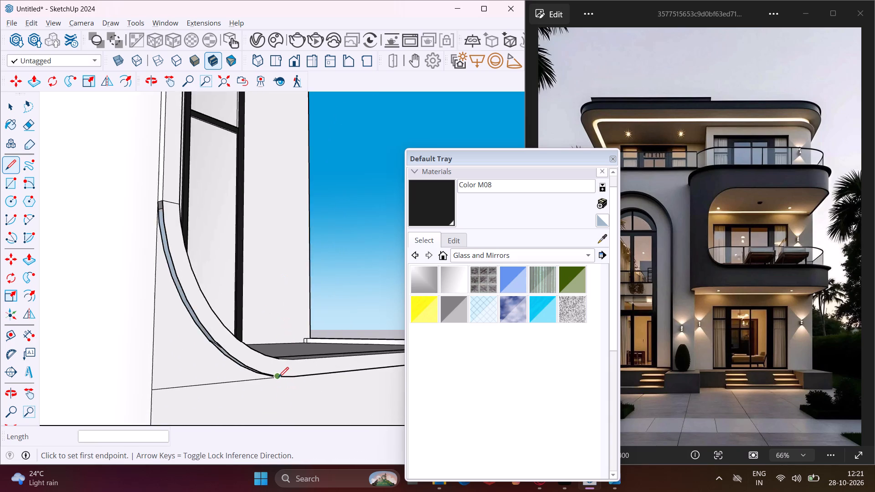
{"action": "scroll", "coordinate": [278, 377], "scroll_direction": "up", "scroll_amount": 6}
{"action": "middle_click_drag", "start_coordinate": [278, 377], "coordinate": [334, 279]}
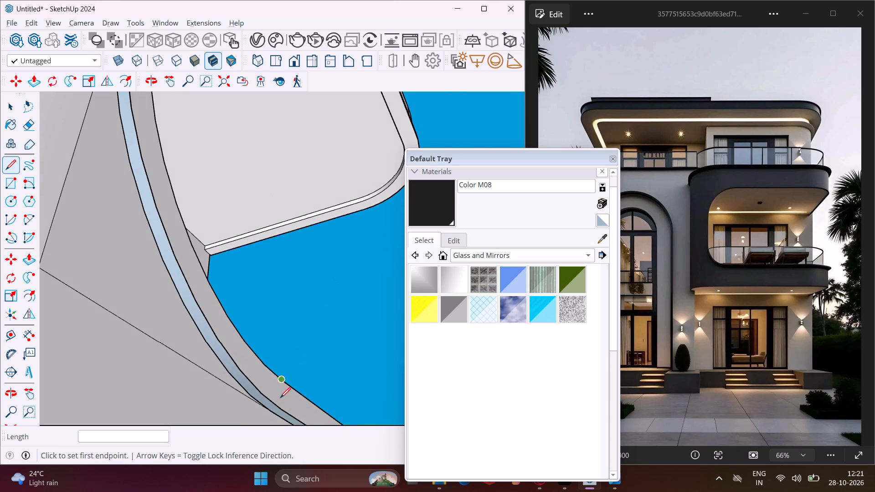
{"action": "scroll", "coordinate": [271, 410], "scroll_direction": "up", "scroll_amount": 3}
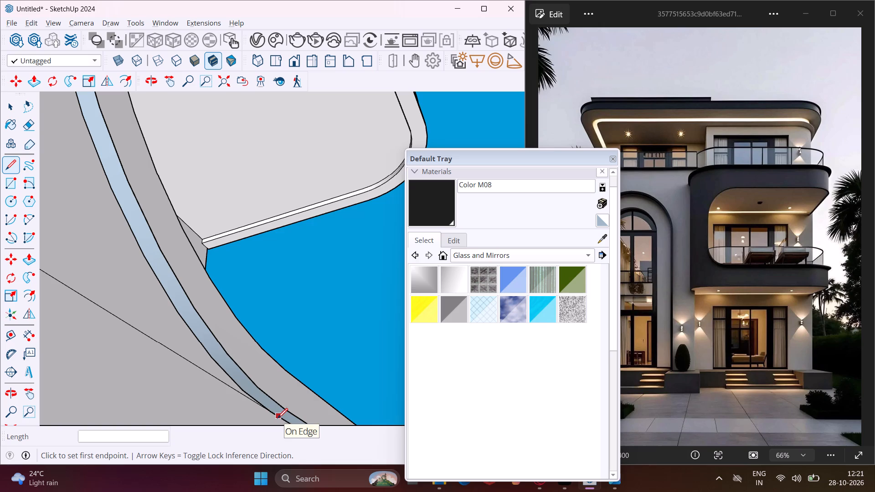
{"action": "left_click", "coordinate": [271, 413]}
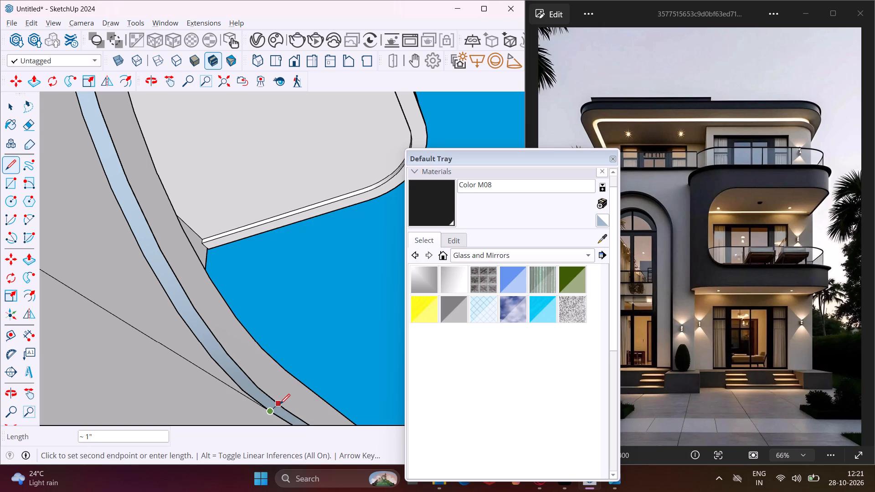
{"action": "left_click", "coordinate": [284, 412]}
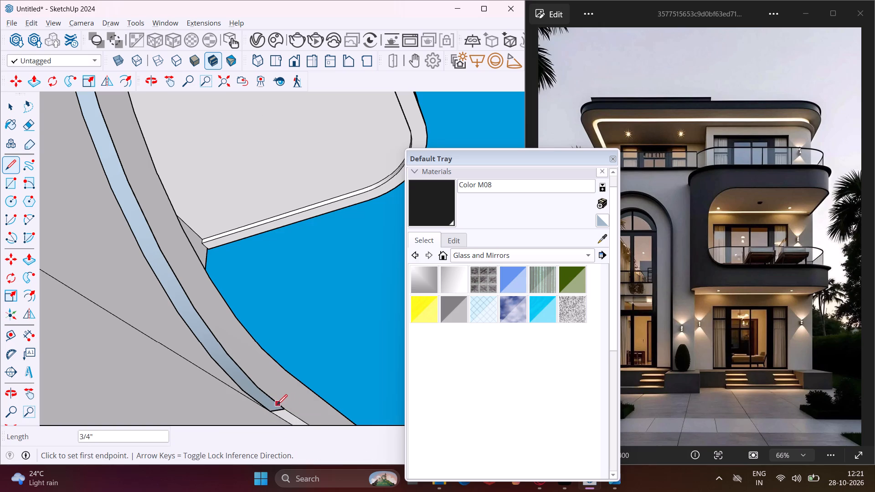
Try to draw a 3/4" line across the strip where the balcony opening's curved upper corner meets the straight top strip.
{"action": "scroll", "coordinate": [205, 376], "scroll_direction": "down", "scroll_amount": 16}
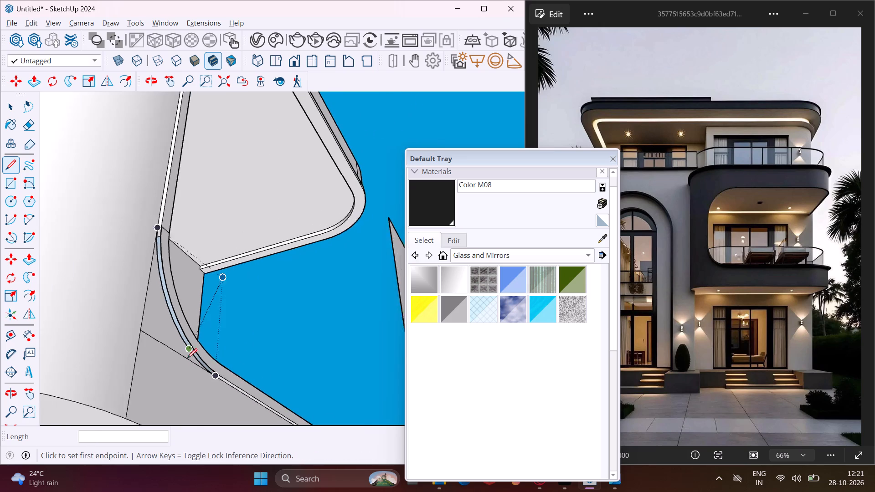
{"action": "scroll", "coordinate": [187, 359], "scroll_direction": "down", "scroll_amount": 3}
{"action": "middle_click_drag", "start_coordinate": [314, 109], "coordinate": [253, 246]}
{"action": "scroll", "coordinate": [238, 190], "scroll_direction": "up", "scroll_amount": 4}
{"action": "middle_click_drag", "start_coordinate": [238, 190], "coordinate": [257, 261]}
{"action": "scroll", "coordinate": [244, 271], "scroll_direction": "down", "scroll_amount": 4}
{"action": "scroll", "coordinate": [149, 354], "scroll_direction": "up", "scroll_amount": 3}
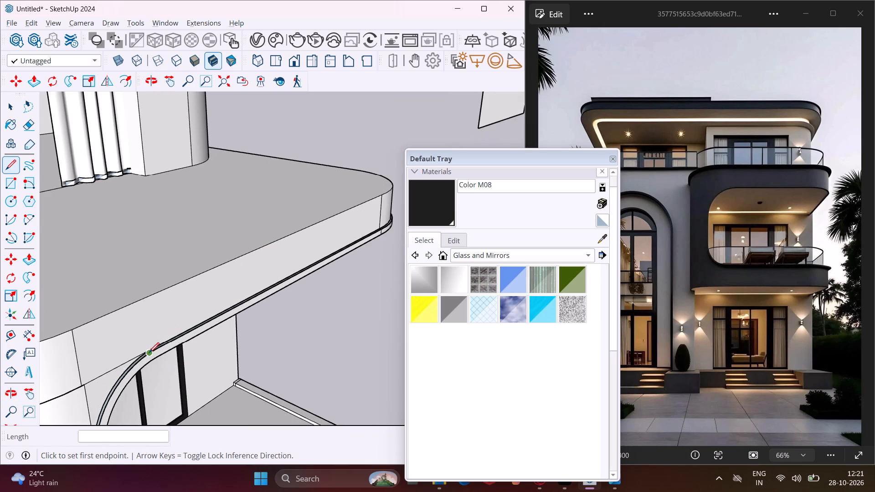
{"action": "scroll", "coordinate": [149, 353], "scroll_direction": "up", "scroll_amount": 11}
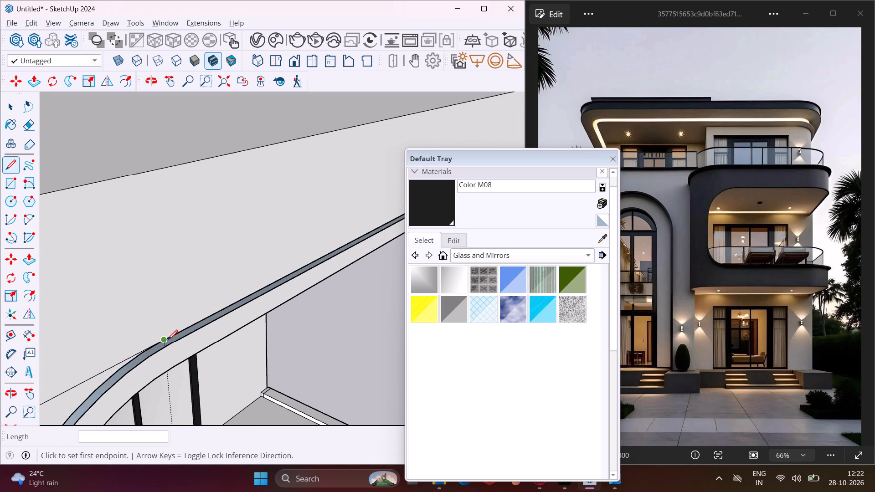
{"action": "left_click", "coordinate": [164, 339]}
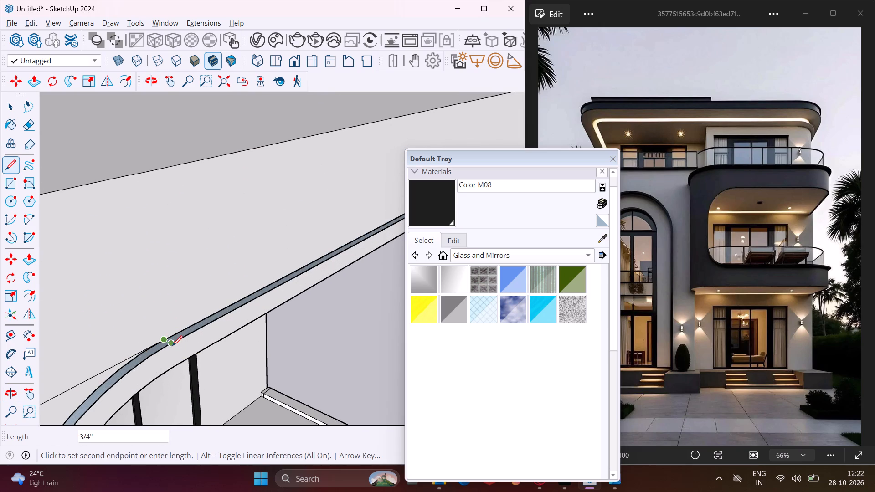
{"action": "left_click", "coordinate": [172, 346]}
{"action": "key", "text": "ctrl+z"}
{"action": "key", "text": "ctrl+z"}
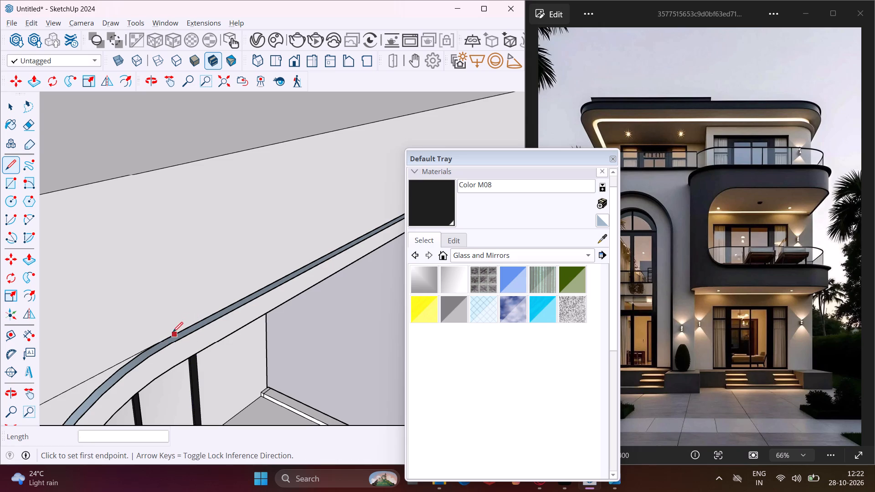
Draw two lines across the top strip just past the curved upper corner, about 1 5/16" apart, enclosing a short segment.
{"action": "scroll", "coordinate": [170, 335], "scroll_direction": "up", "scroll_amount": 3}
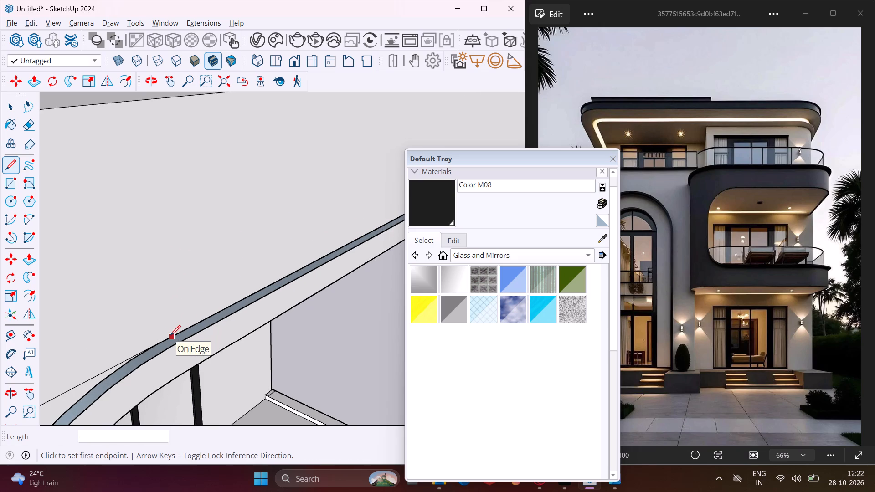
{"action": "left_click", "coordinate": [174, 334]}
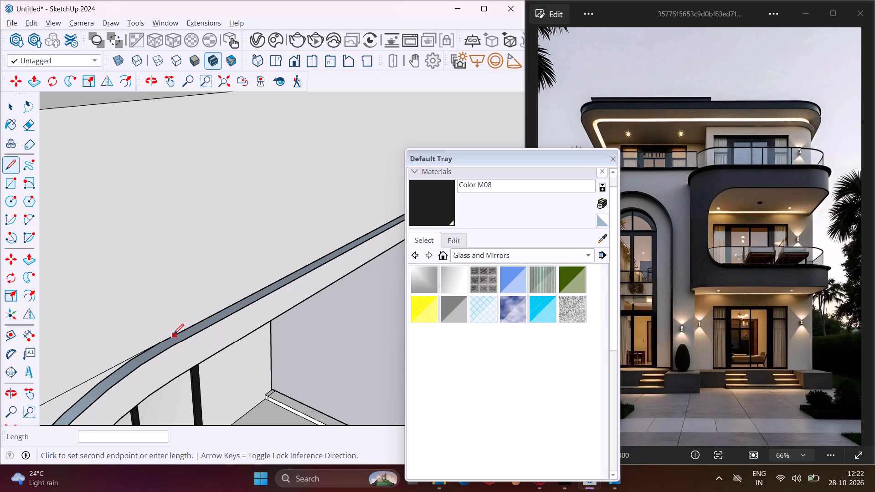
{"action": "left_click", "coordinate": [182, 338]}
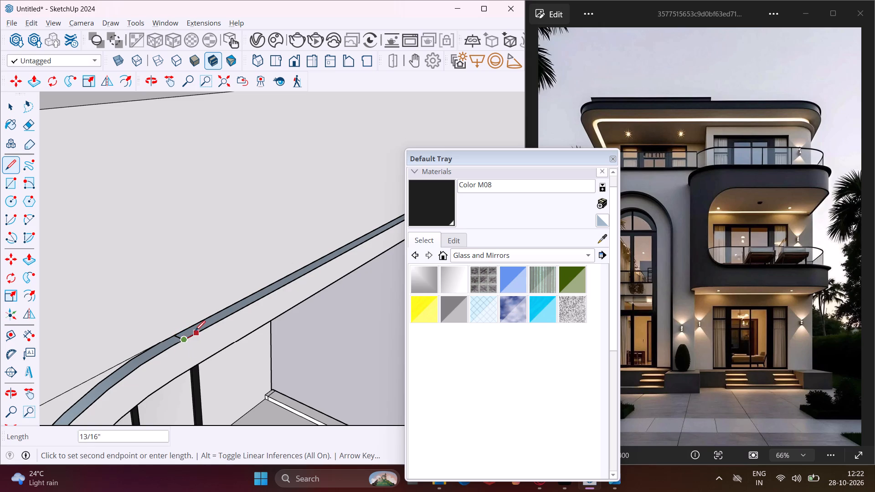
{"action": "middle_click_drag", "start_coordinate": [184, 337], "coordinate": [51, 375]}
{"action": "scroll", "coordinate": [224, 292], "scroll_direction": "up", "scroll_amount": 1}
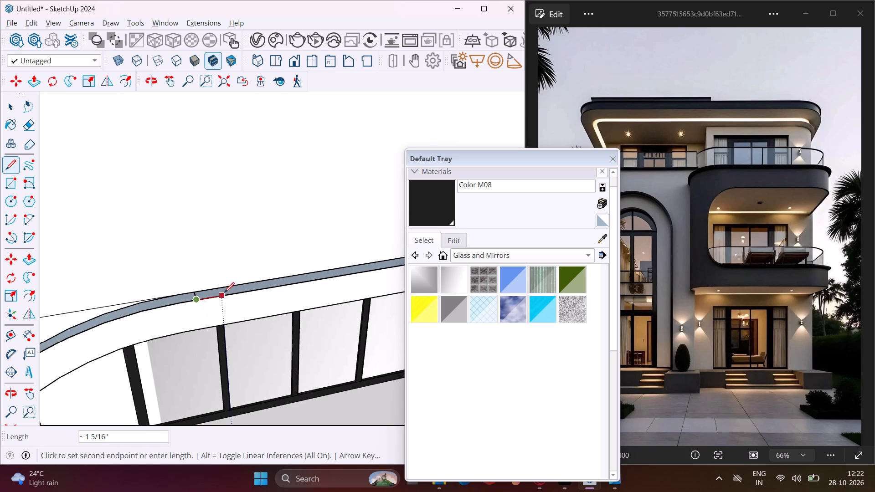
{"action": "scroll", "coordinate": [224, 292], "scroll_direction": "up", "scroll_amount": 1}
{"action": "left_click", "coordinate": [220, 297]}
{"action": "left_click", "coordinate": [220, 288]}
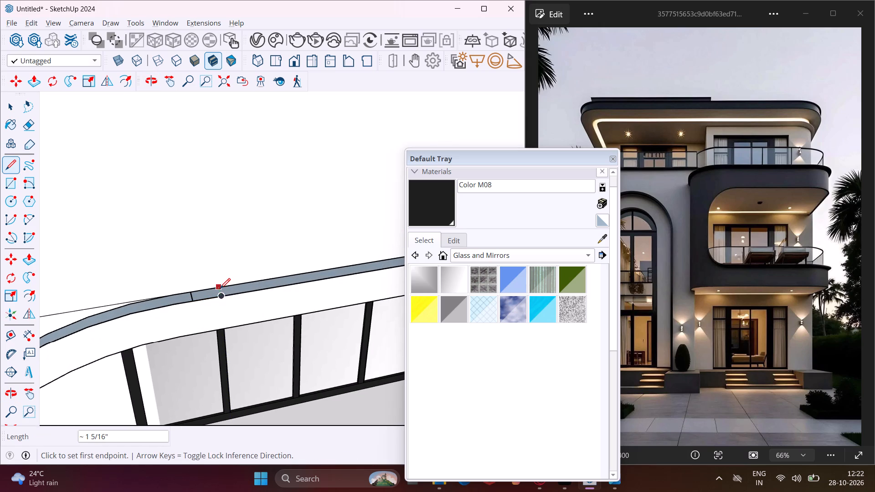
{"action": "scroll", "coordinate": [218, 288], "scroll_direction": "up", "scroll_amount": 7}
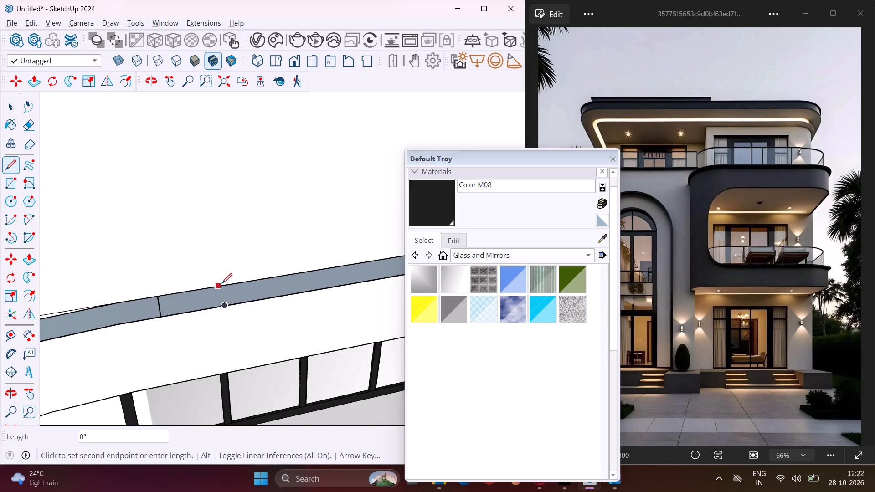
{"action": "left_click", "coordinate": [218, 288]}
{"action": "left_click", "coordinate": [222, 305]}
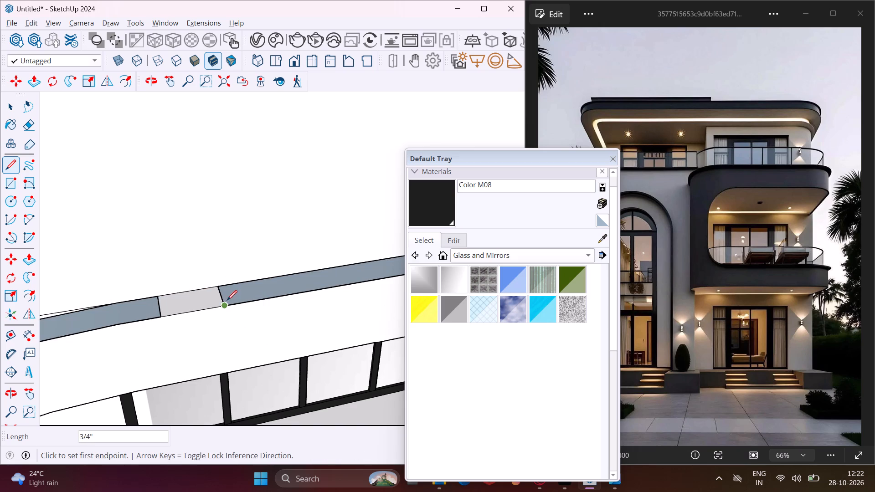
Draw a 3/4" line across the strip above the balcony opening where the front face meets the rounded outer corner.
{"action": "middle_click_drag", "start_coordinate": [228, 298], "coordinate": [103, 332]}
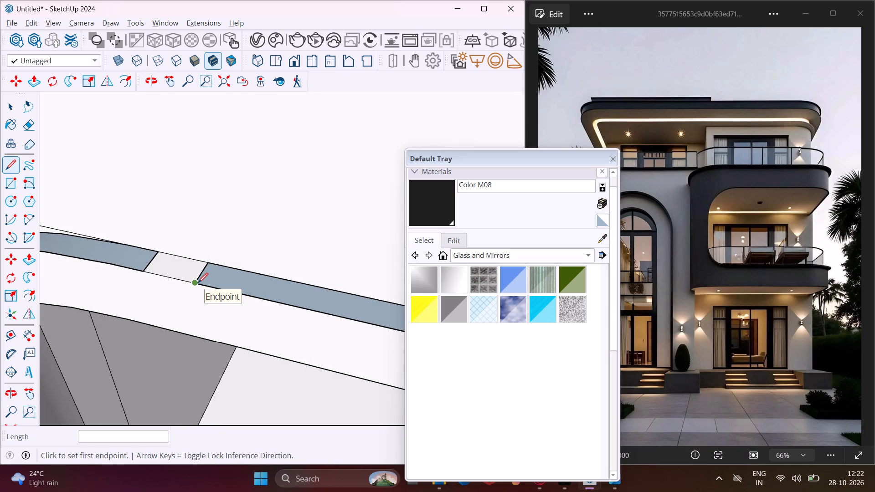
{"action": "scroll", "coordinate": [139, 284], "scroll_direction": "down", "scroll_amount": 12}
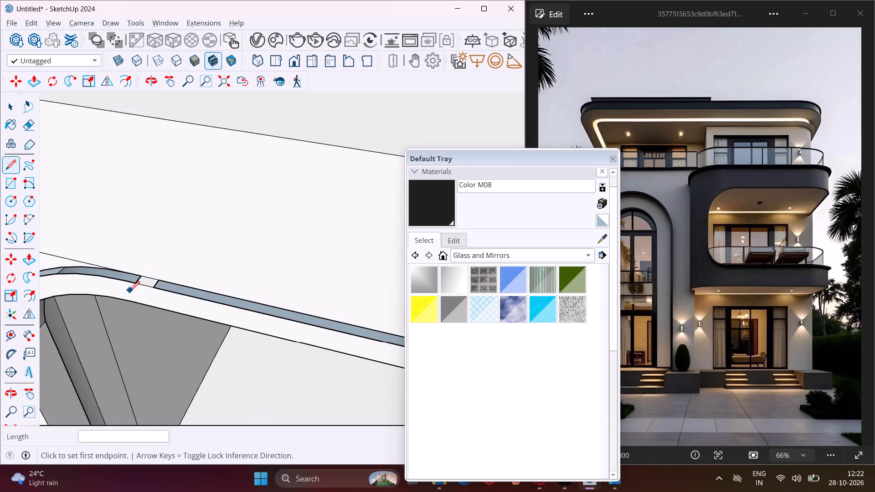
{"action": "scroll", "coordinate": [129, 291], "scroll_direction": "down", "scroll_amount": 6}
{"action": "scroll", "coordinate": [129, 288], "scroll_direction": "down", "scroll_amount": 18}
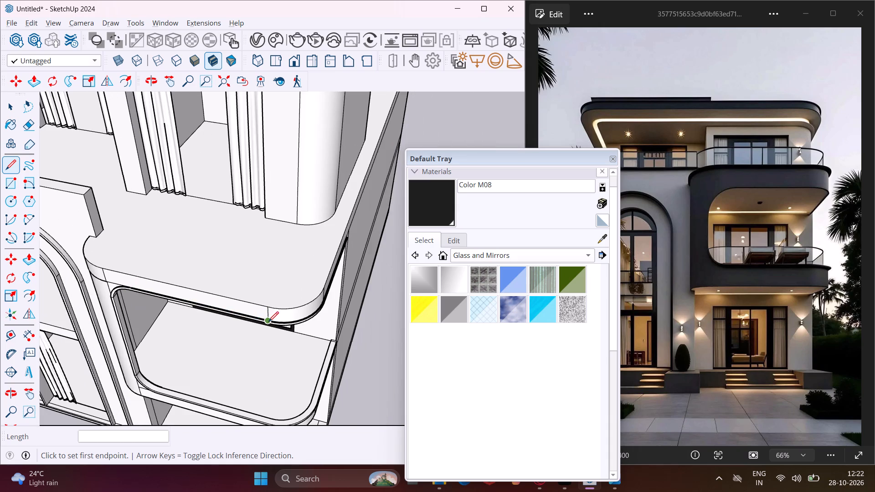
{"action": "scroll", "coordinate": [268, 322], "scroll_direction": "up", "scroll_amount": 4}
{"action": "scroll", "coordinate": [268, 322], "scroll_direction": "up", "scroll_amount": 20}
{"action": "scroll", "coordinate": [268, 322], "scroll_direction": "up", "scroll_amount": 4}
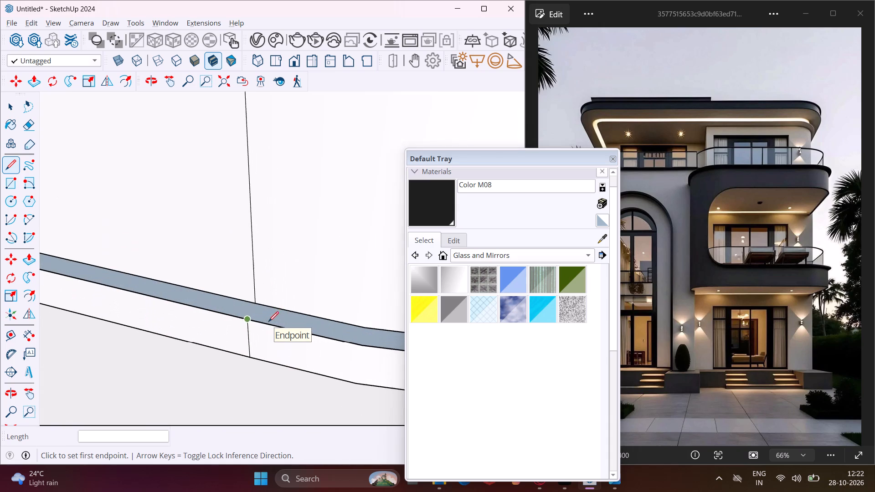
{"action": "left_click", "coordinate": [257, 302]}
{"action": "left_click", "coordinate": [248, 318]}
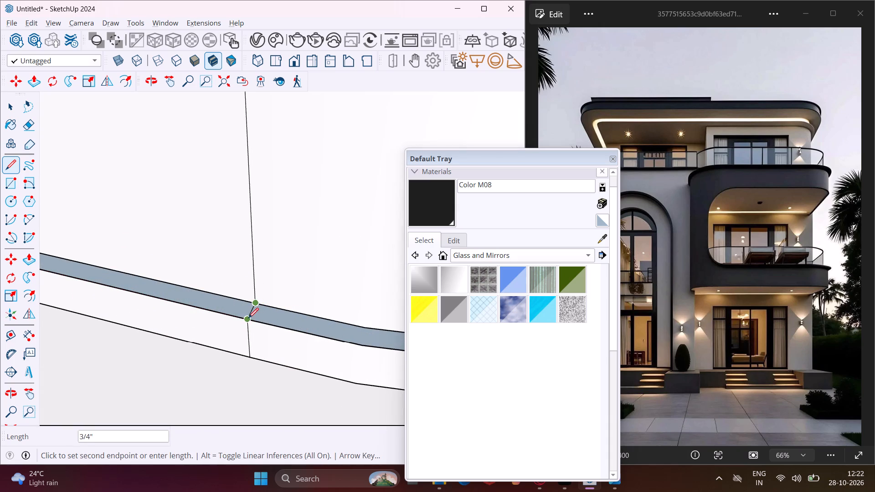
Draw a 3/4" line across the strip where the rounded outer corner ends and the straight side face begins.
{"action": "scroll", "coordinate": [236, 300], "scroll_direction": "down", "scroll_amount": 12}
{"action": "scroll", "coordinate": [181, 303], "scroll_direction": "down", "scroll_amount": 10}
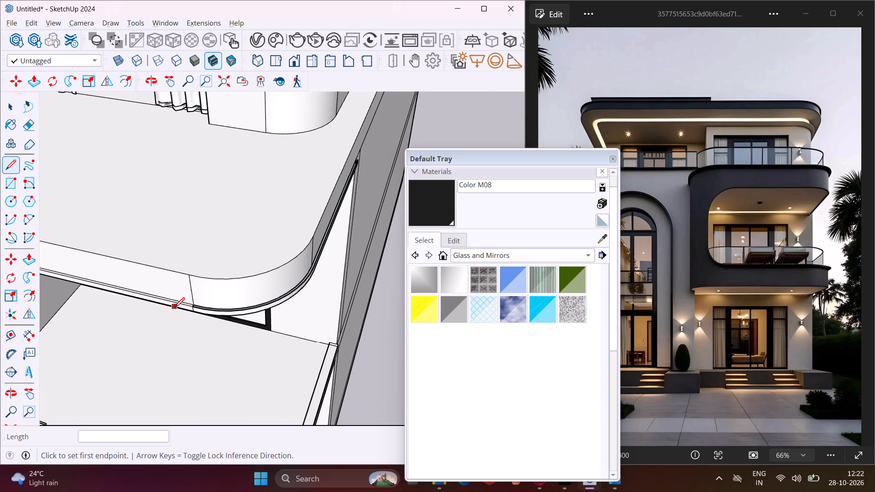
{"action": "scroll", "coordinate": [175, 307], "scroll_direction": "down", "scroll_amount": 1}
{"action": "middle_click_drag", "start_coordinate": [321, 261], "coordinate": [201, 252]}
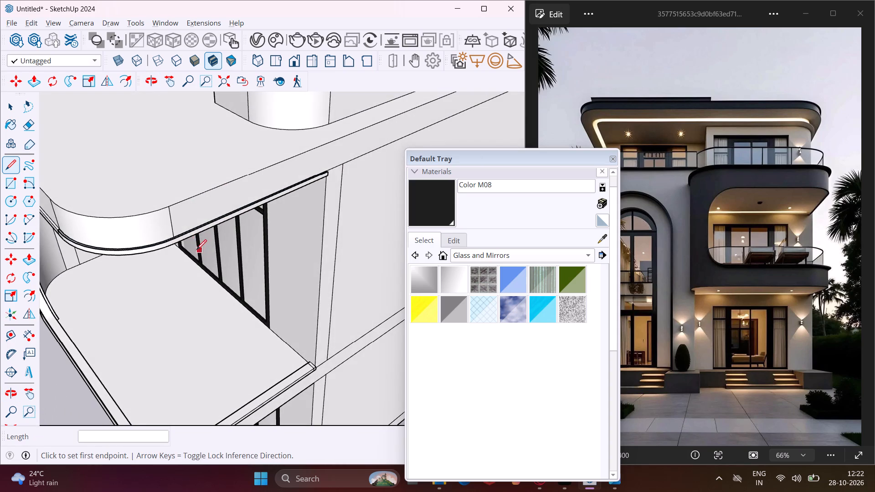
{"action": "scroll", "coordinate": [179, 238], "scroll_direction": "up", "scroll_amount": 4}
{"action": "scroll", "coordinate": [172, 231], "scroll_direction": "up", "scroll_amount": 19}
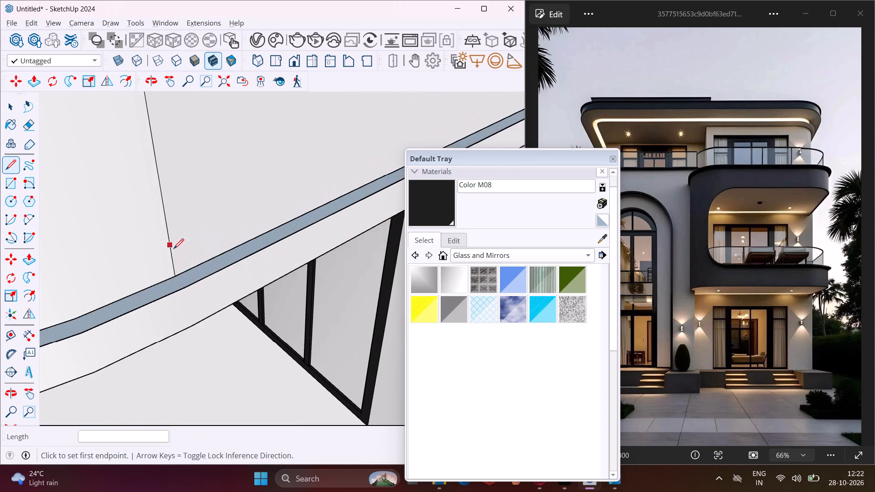
{"action": "scroll", "coordinate": [174, 249], "scroll_direction": "up", "scroll_amount": 3}
{"action": "left_click", "coordinate": [177, 289]}
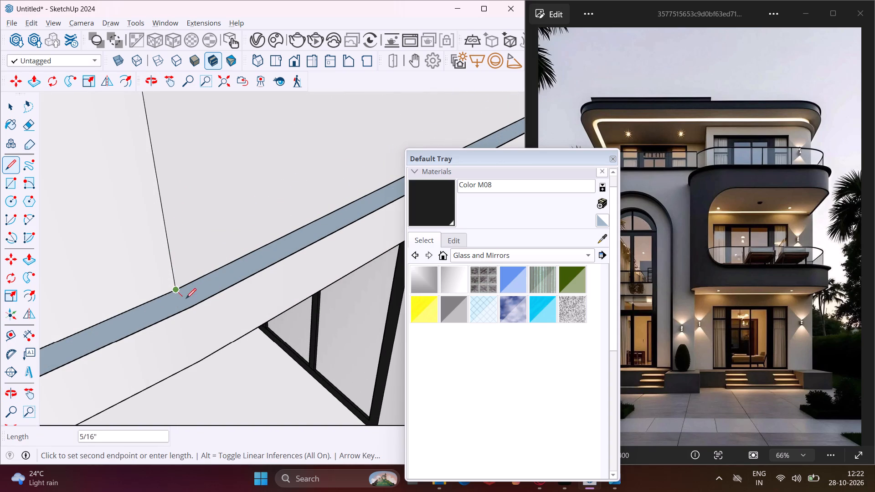
{"action": "left_click", "coordinate": [190, 308]}
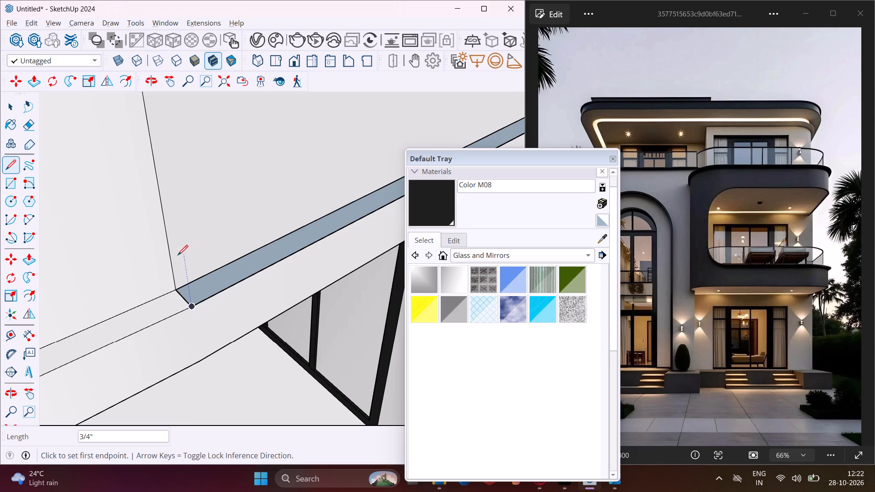
Close the open far end of the side face's strip with a 3/4" line between its corner endpoints.
{"action": "scroll", "coordinate": [169, 284], "scroll_direction": "down", "scroll_amount": 7}
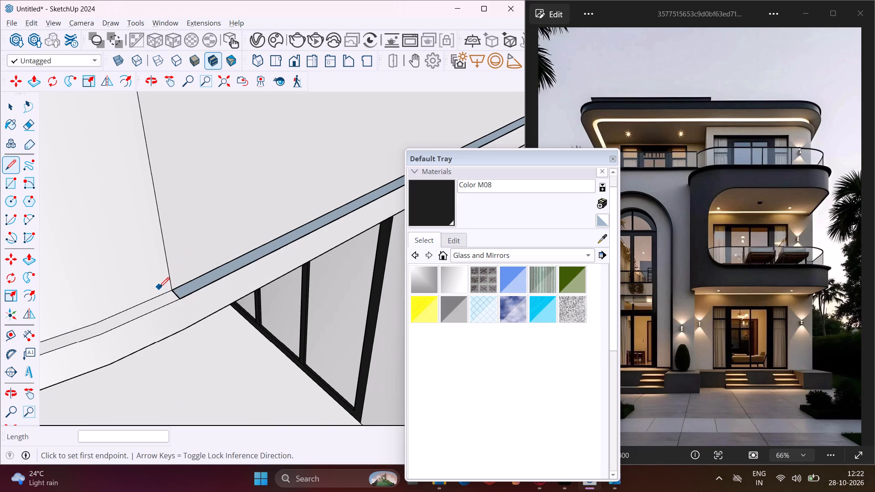
{"action": "scroll", "coordinate": [158, 277], "scroll_direction": "down", "scroll_amount": 8}
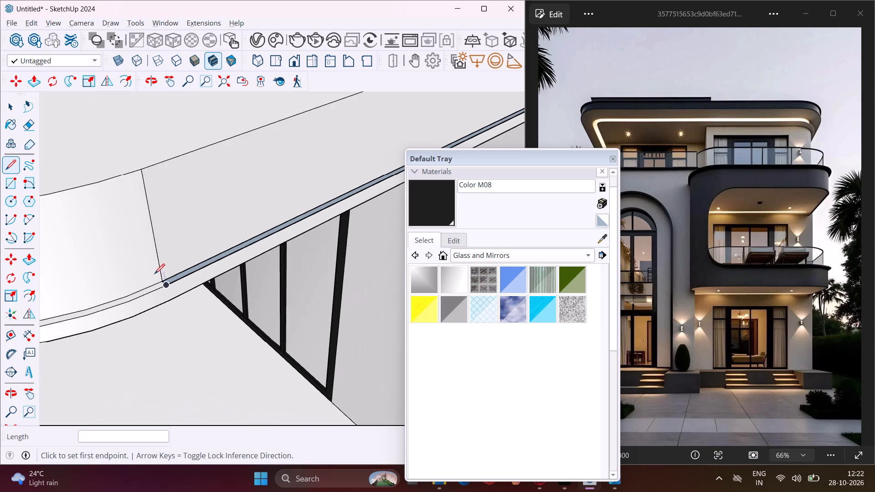
{"action": "scroll", "coordinate": [154, 271], "scroll_direction": "down", "scroll_amount": 10}
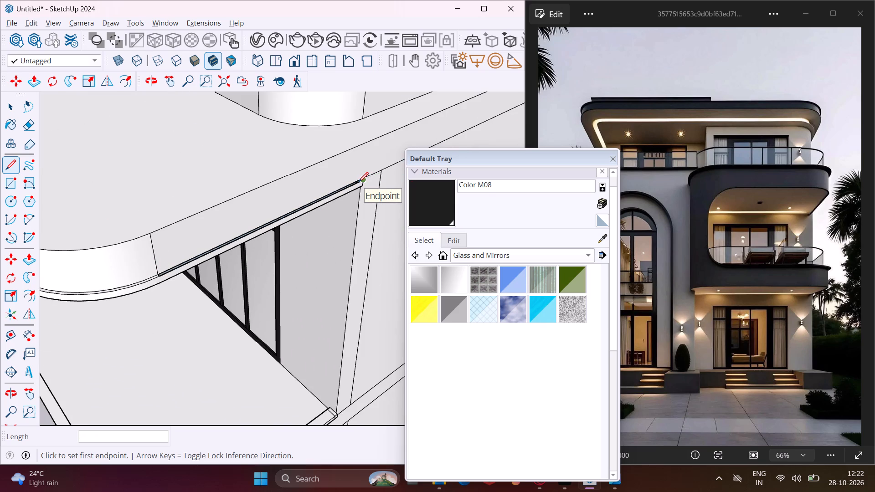
{"action": "scroll", "coordinate": [358, 182], "scroll_direction": "up", "scroll_amount": 18}
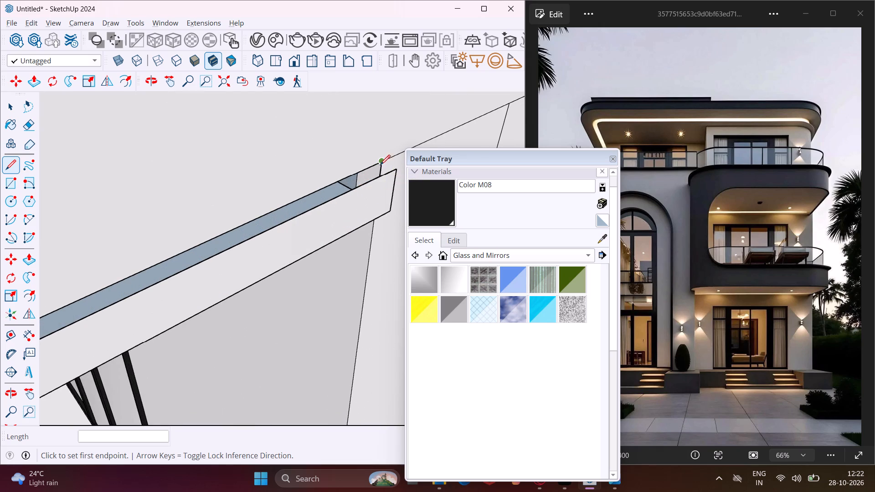
{"action": "left_click", "coordinate": [381, 161]}
{"action": "left_click", "coordinate": [396, 170]}
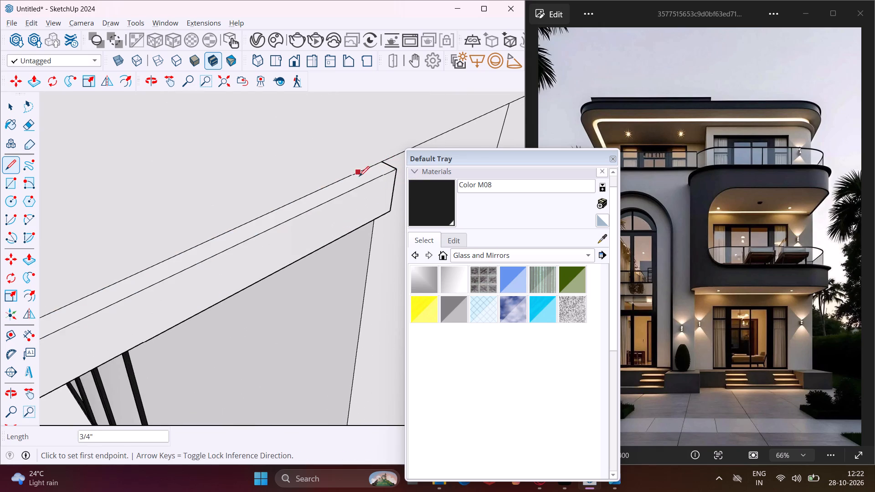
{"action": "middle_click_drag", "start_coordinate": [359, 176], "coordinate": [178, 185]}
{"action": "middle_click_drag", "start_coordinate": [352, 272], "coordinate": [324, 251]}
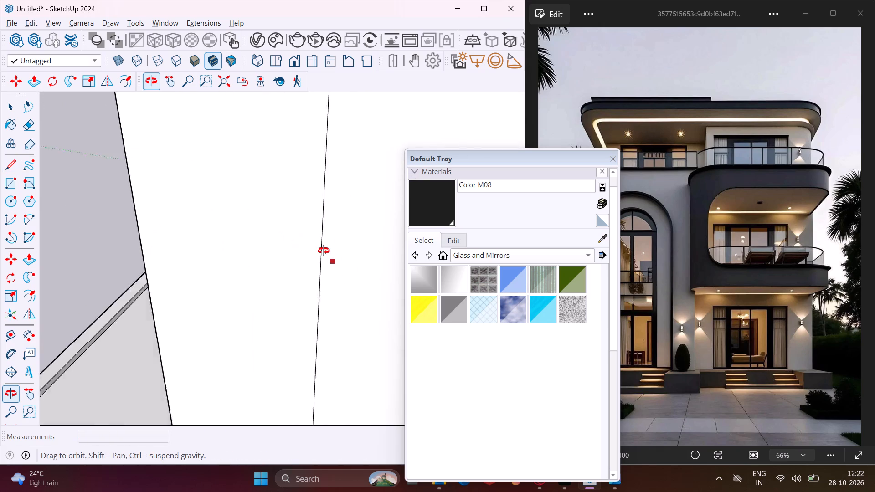
Examine the balcony's rounded outer corner and the narrow strip under its rim from the front, side and below.
{"action": "middle_click_drag", "start_coordinate": [324, 251], "coordinate": [431, 301]}
{"action": "scroll", "coordinate": [281, 274], "scroll_direction": "down", "scroll_amount": 2}
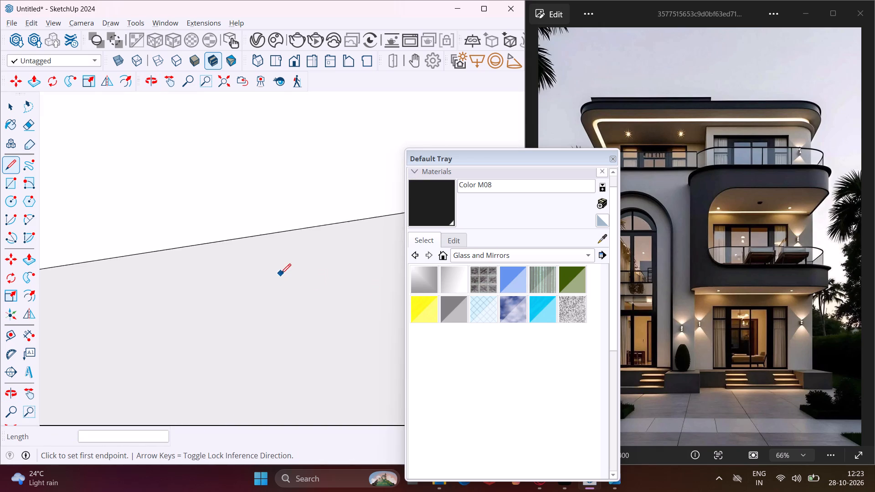
{"action": "scroll", "coordinate": [281, 274], "scroll_direction": "down", "scroll_amount": 13}
{"action": "scroll", "coordinate": [259, 260], "scroll_direction": "down", "scroll_amount": 20}
{"action": "scroll", "coordinate": [259, 260], "scroll_direction": "down", "scroll_amount": 1}
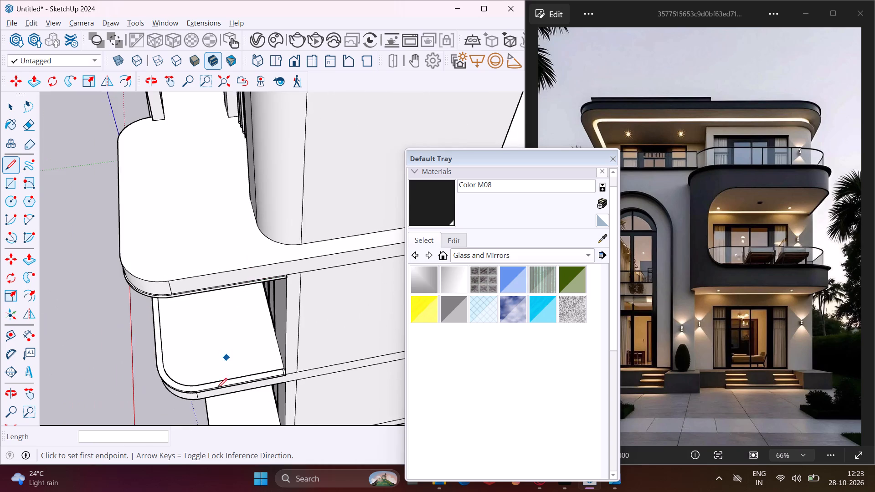
{"action": "middle_click_drag", "start_coordinate": [206, 401], "coordinate": [321, 174]}
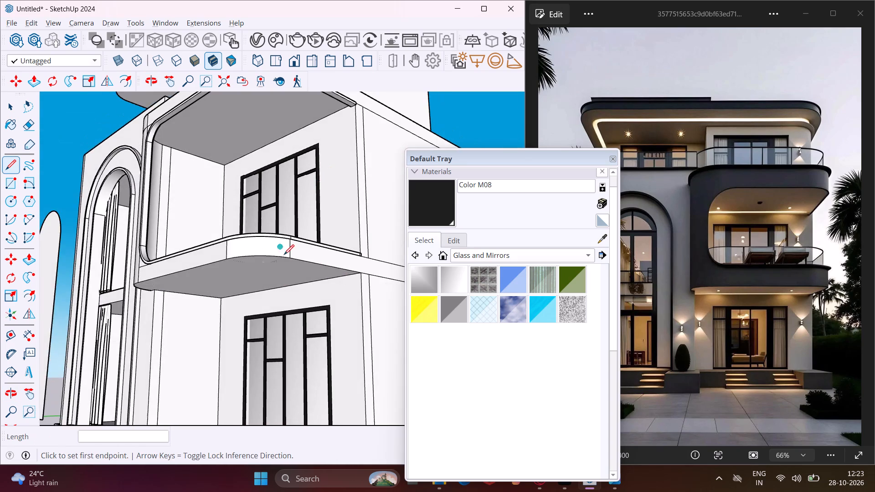
{"action": "scroll", "coordinate": [284, 255], "scroll_direction": "up", "scroll_amount": 8}
{"action": "scroll", "coordinate": [295, 235], "scroll_direction": "up", "scroll_amount": 17}
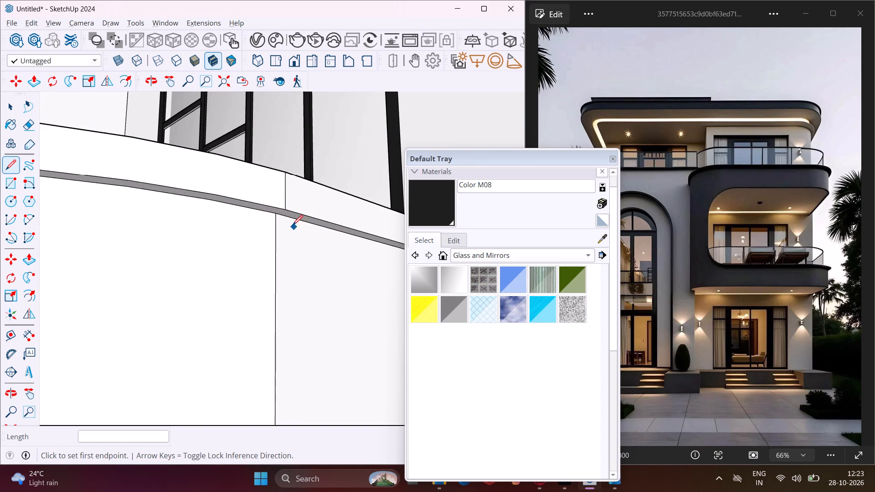
{"action": "middle_click_drag", "start_coordinate": [290, 224], "coordinate": [492, 276]}
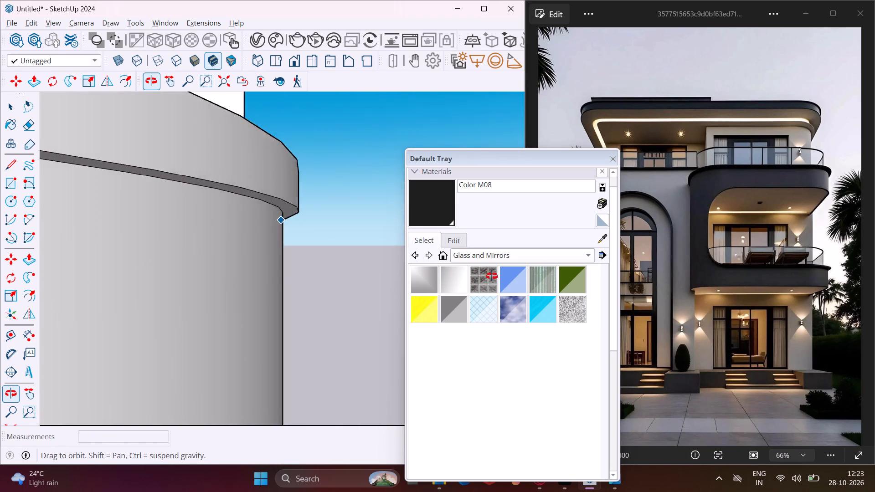
{"action": "middle_click_drag", "start_coordinate": [492, 276], "coordinate": [530, 280]}
{"action": "scroll", "coordinate": [246, 236], "scroll_direction": "down", "scroll_amount": 7}
{"action": "scroll", "coordinate": [255, 224], "scroll_direction": "up", "scroll_amount": 1}
{"action": "scroll", "coordinate": [236, 224], "scroll_direction": "down", "scroll_amount": 15}
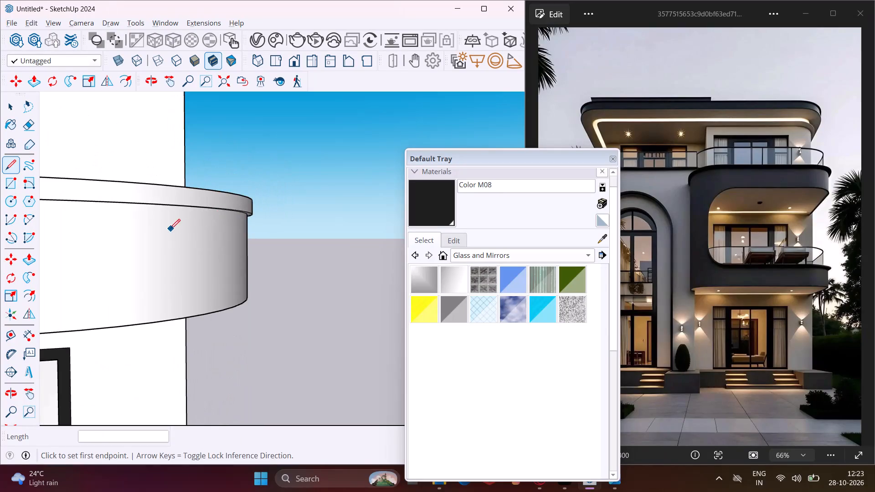
{"action": "middle_click_drag", "start_coordinate": [170, 229], "coordinate": [391, 204]}
{"action": "scroll", "coordinate": [264, 188], "scroll_direction": "down", "scroll_amount": 10}
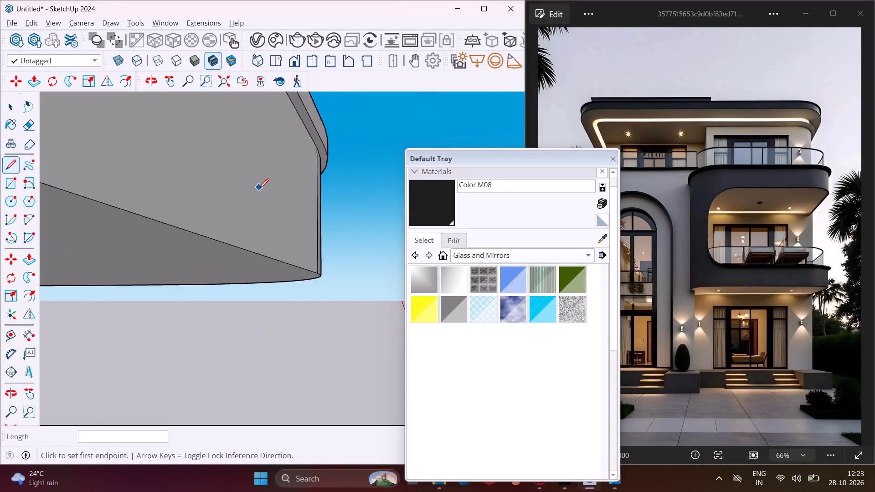
{"action": "scroll", "coordinate": [259, 189], "scroll_direction": "down", "scroll_amount": 11}
Draw two 3/4" lines across the recessed strip at the start of the opening's lower curve, joined along one edge by a 7/8" line.
{"action": "middle_click_drag", "start_coordinate": [190, 171], "coordinate": [227, 253]}
{"action": "scroll", "coordinate": [215, 222], "scroll_direction": "down", "scroll_amount": 4}
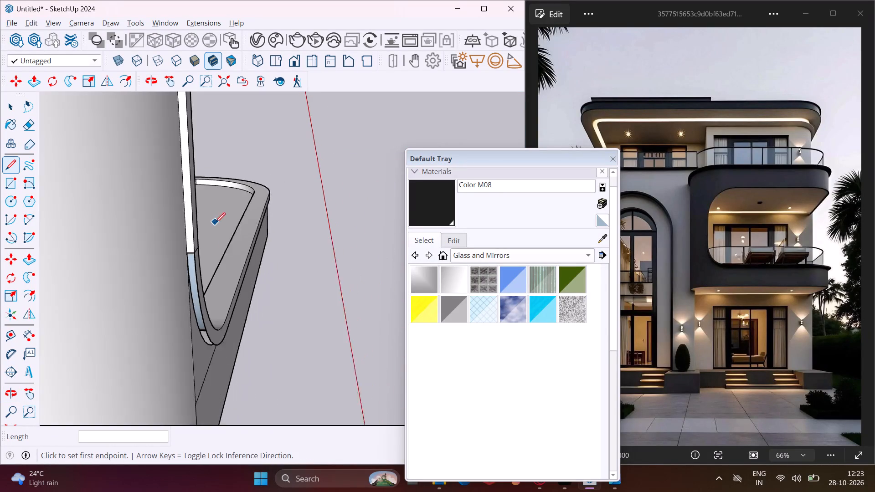
{"action": "scroll", "coordinate": [215, 223], "scroll_direction": "down", "scroll_amount": 2}
{"action": "scroll", "coordinate": [196, 265], "scroll_direction": "up", "scroll_amount": 13}
{"action": "middle_click_drag", "start_coordinate": [196, 231], "coordinate": [207, 176]}
{"action": "middle_click_drag", "start_coordinate": [203, 273], "coordinate": [199, 271]}
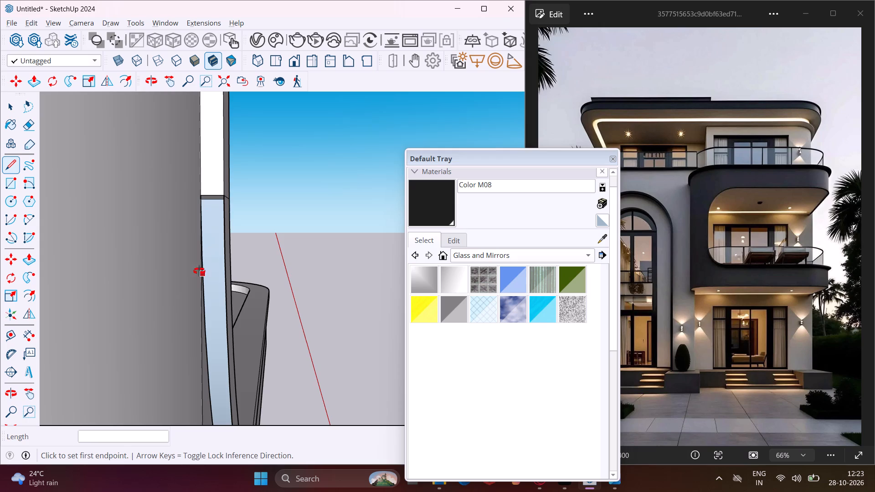
{"action": "middle_click_drag", "start_coordinate": [199, 271], "coordinate": [108, 286]}
{"action": "scroll", "coordinate": [190, 268], "scroll_direction": "up", "scroll_amount": 3}
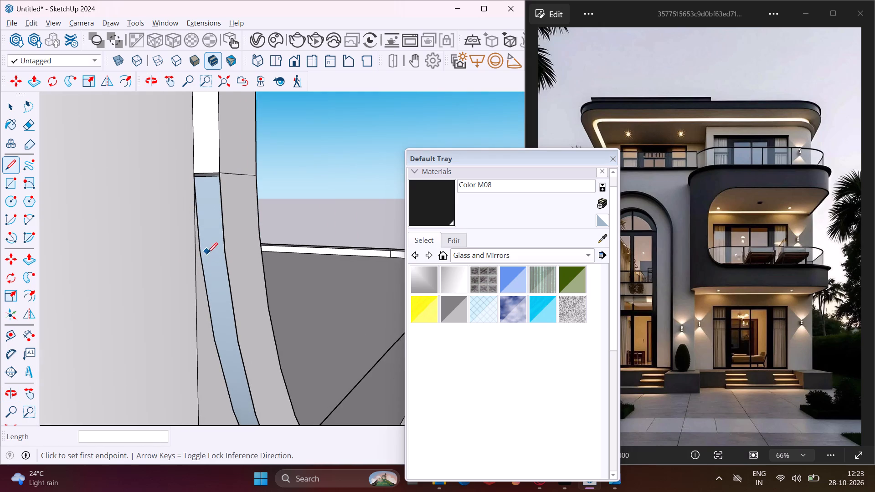
{"action": "left_click", "coordinate": [199, 253]}
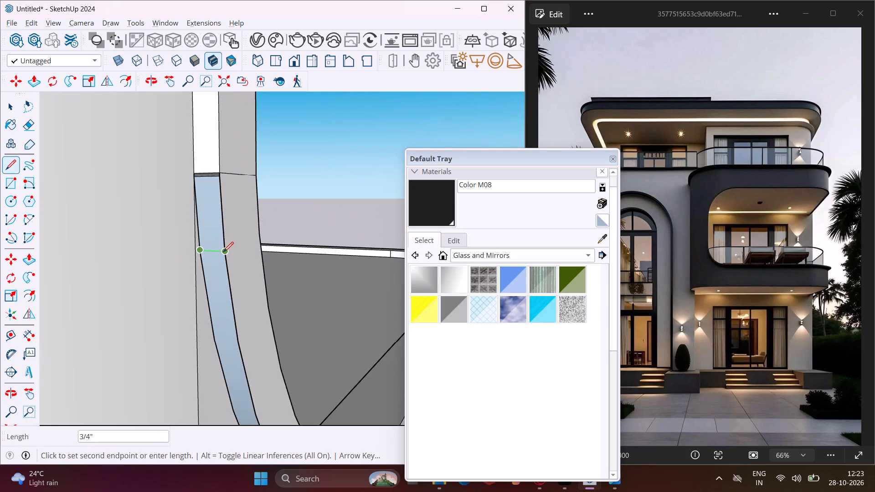
{"action": "left_click", "coordinate": [223, 252]}
{"action": "middle_click_drag", "start_coordinate": [221, 249], "coordinate": [240, 182]}
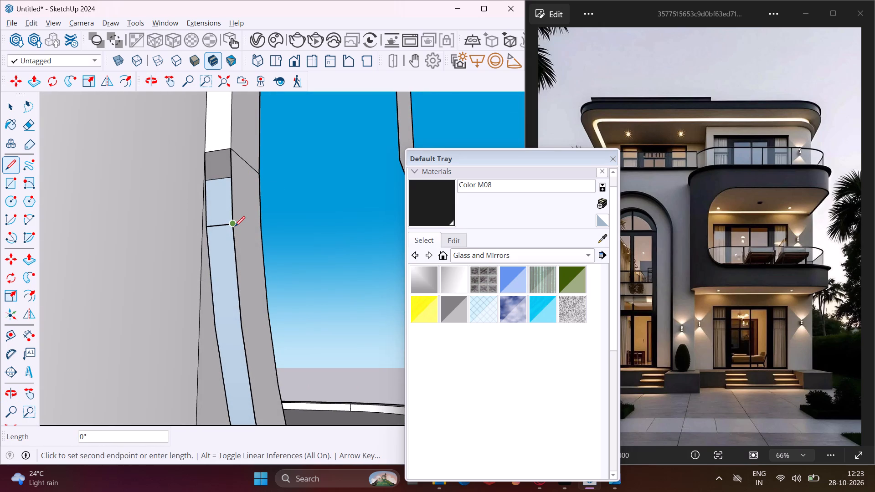
{"action": "left_click", "coordinate": [235, 225]}
{"action": "left_click", "coordinate": [235, 258]}
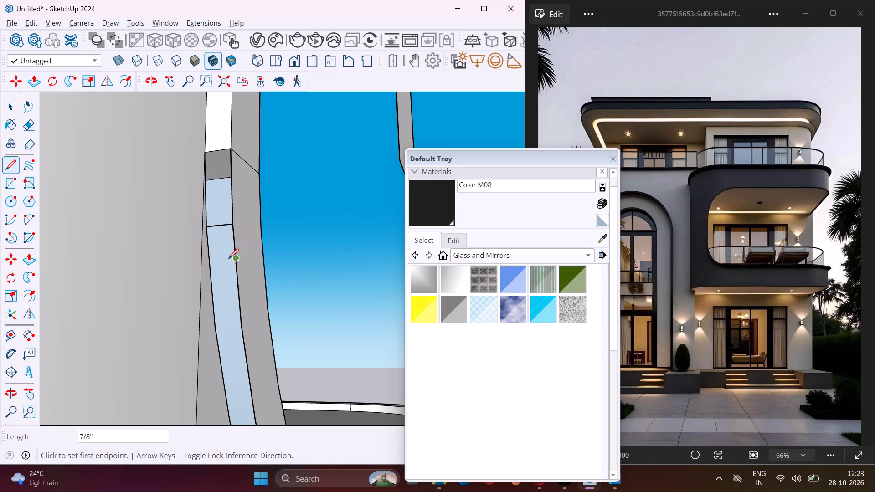
{"action": "left_click", "coordinate": [209, 260]}
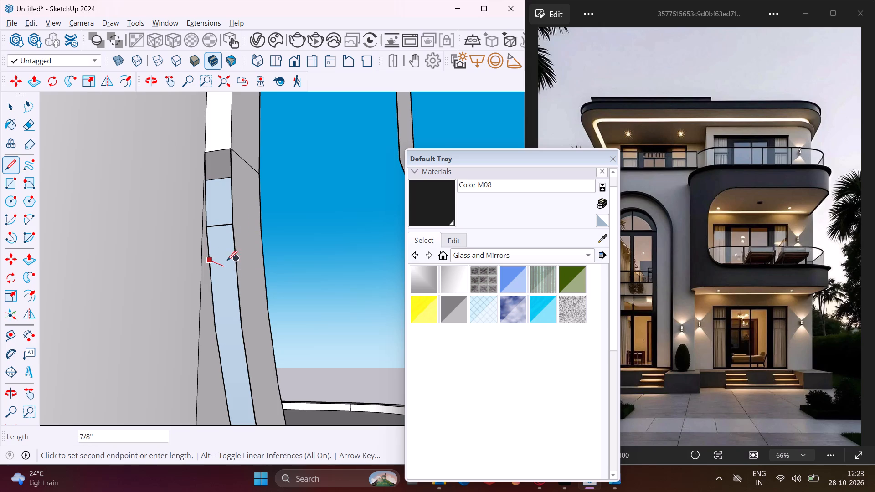
{"action": "left_click", "coordinate": [237, 260]}
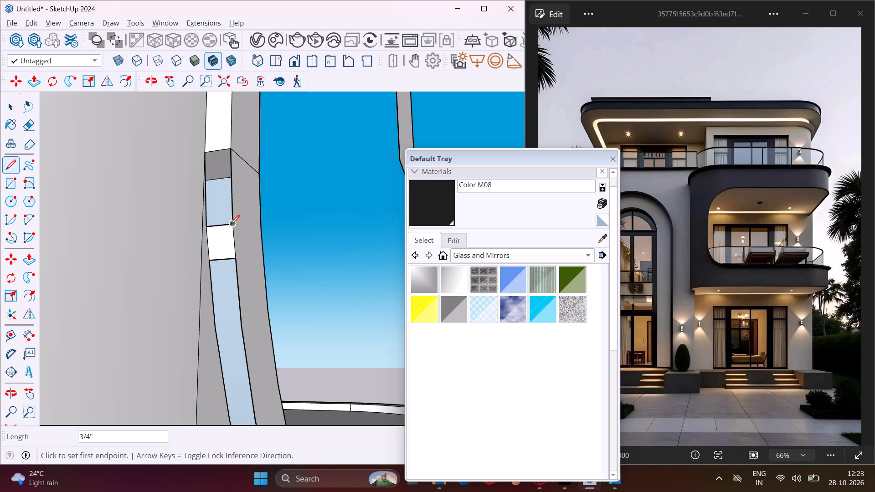
Draw a 3/4" line across the strip above the closed segment and continue about 11/16" down its edge.
{"action": "left_click", "coordinate": [233, 187]}
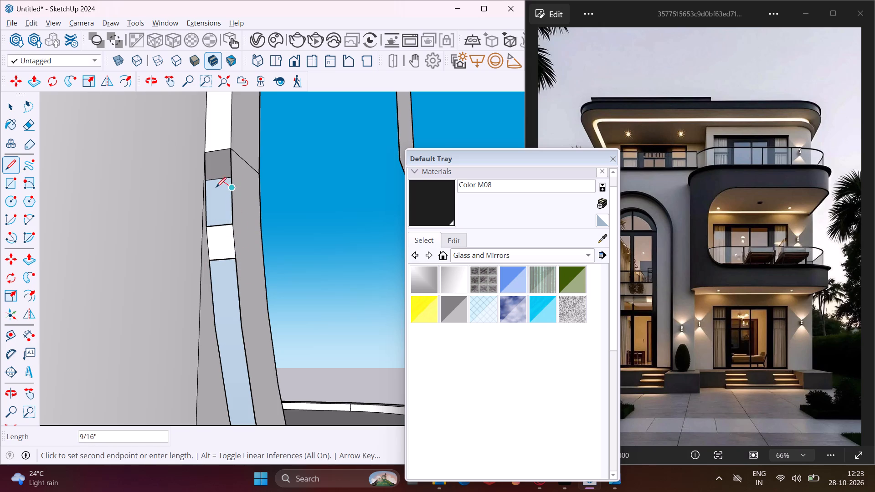
{"action": "left_click", "coordinate": [206, 190]}
{"action": "left_click", "coordinate": [208, 217]}
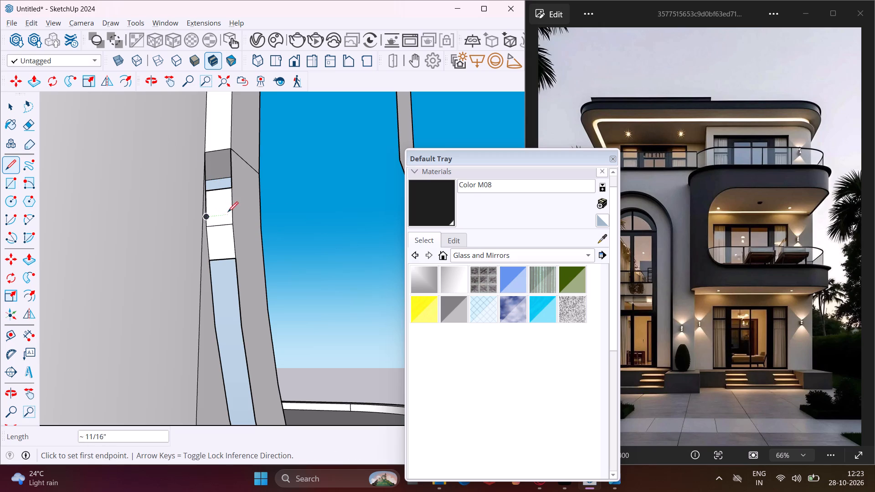
Trace the remaining gap's edge up to the end of the straight vertical strip and draw a 3/4" line across there.
{"action": "left_click", "coordinate": [232, 189]}
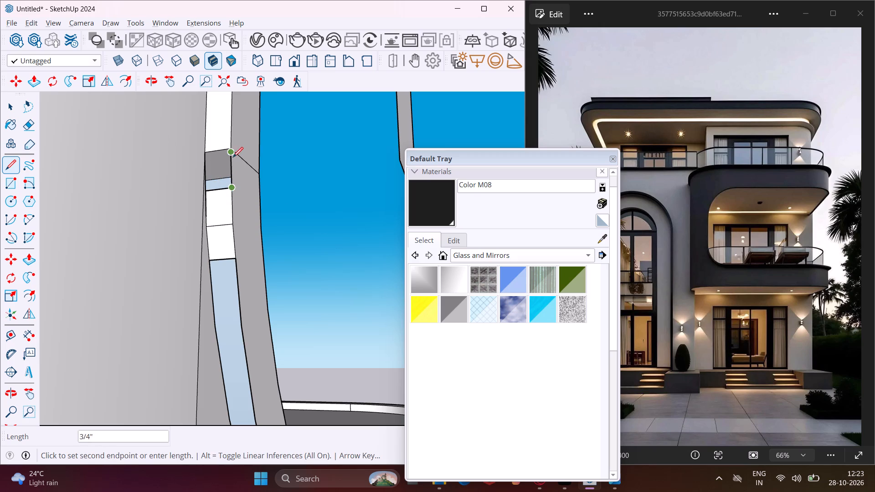
{"action": "left_click", "coordinate": [233, 151]}
{"action": "left_click", "coordinate": [231, 150]}
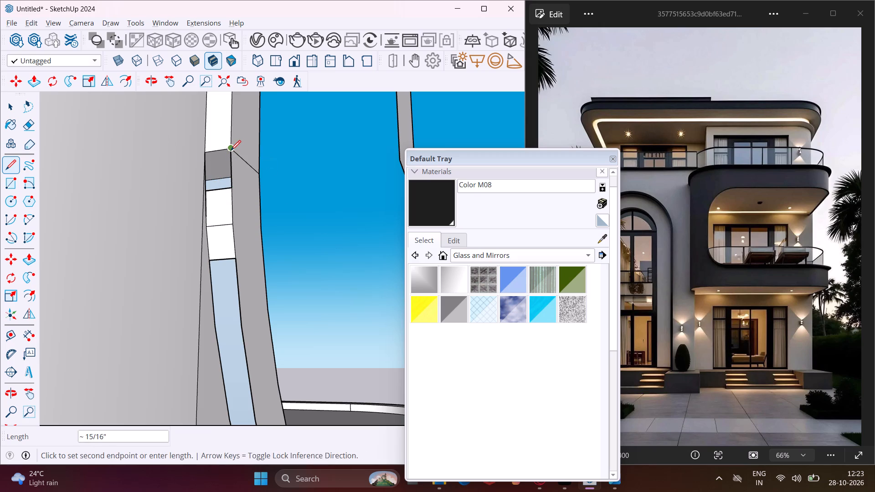
{"action": "left_click", "coordinate": [204, 153]}
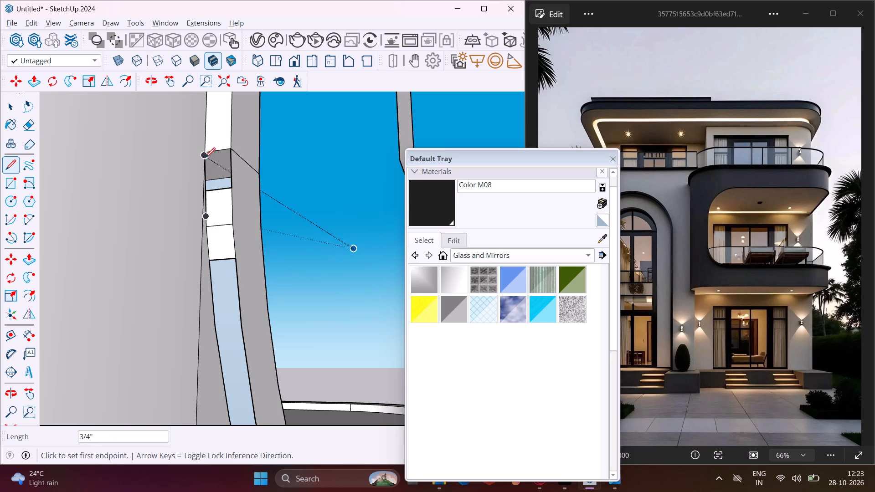
Draw a 3/4" line across the open gap just below the straight vertical strip's end.
{"action": "scroll", "coordinate": [205, 185], "scroll_direction": "up", "scroll_amount": 4}
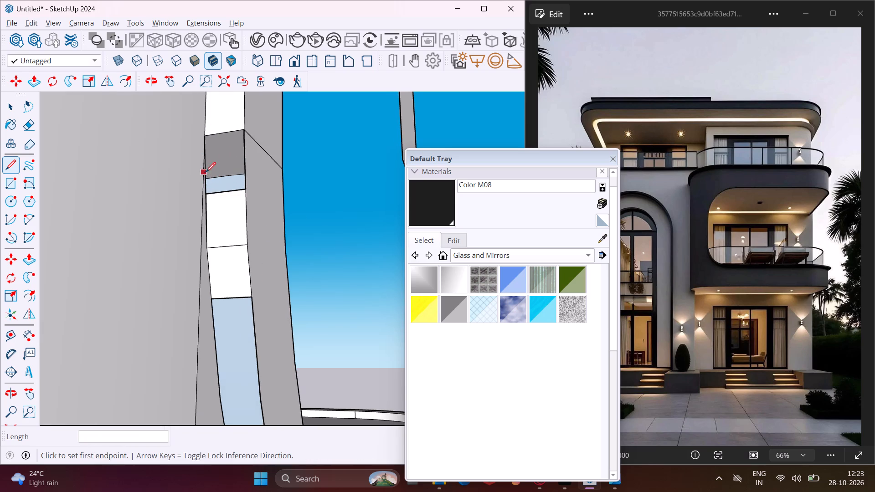
{"action": "scroll", "coordinate": [208, 169], "scroll_direction": "up", "scroll_amount": 7}
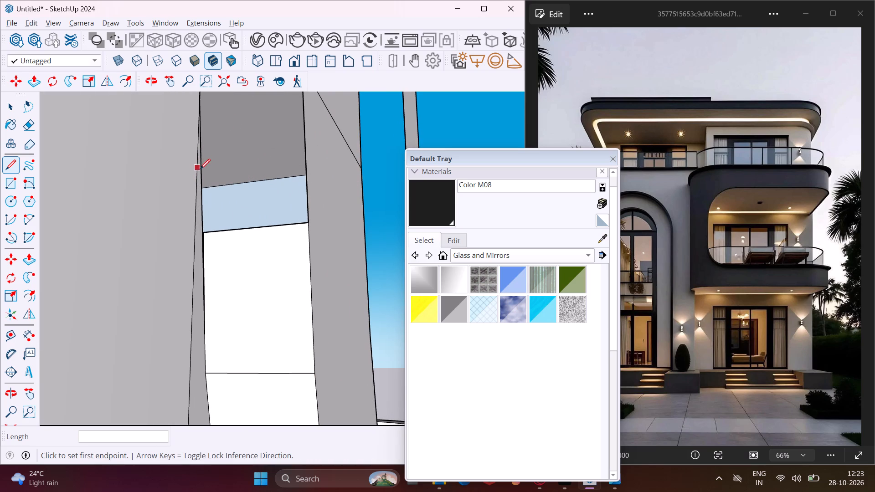
{"action": "middle_click_drag", "start_coordinate": [202, 171], "coordinate": [142, 210]}
{"action": "scroll", "coordinate": [263, 172], "scroll_direction": "down", "scroll_amount": 3}
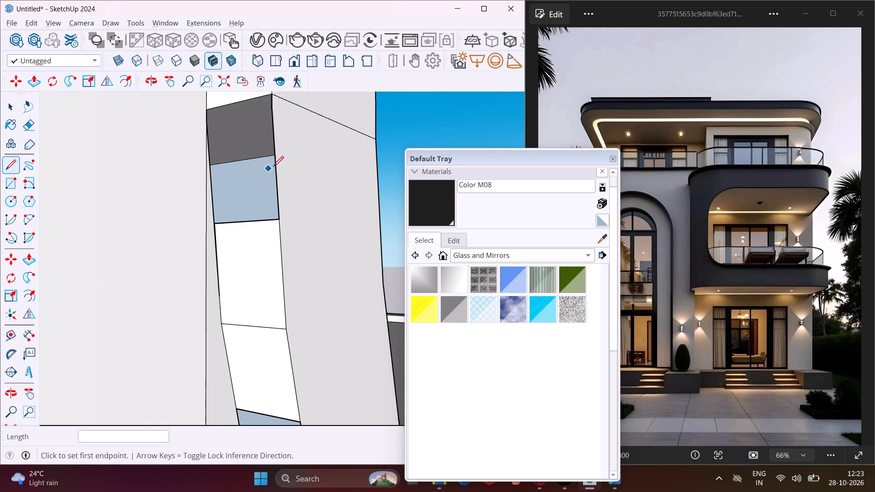
{"action": "left_click", "coordinate": [271, 123]}
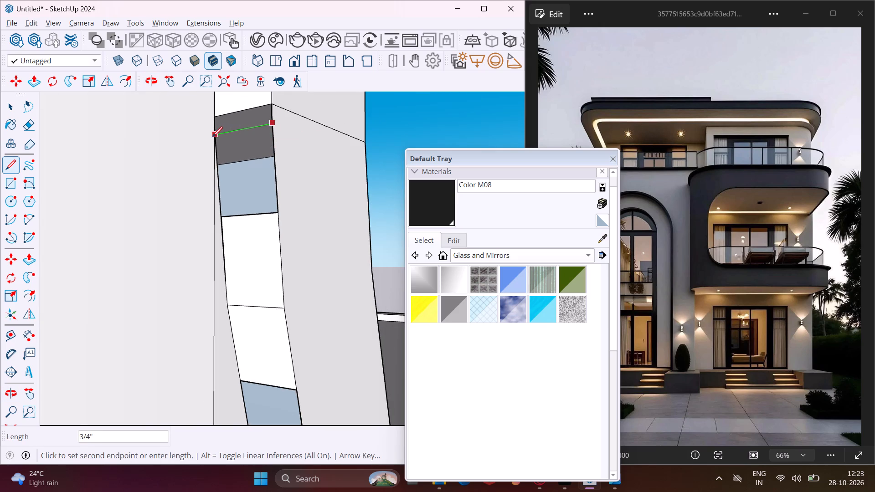
{"action": "scroll", "coordinate": [217, 136], "scroll_direction": "up", "scroll_amount": 7}
{"action": "left_click", "coordinate": [217, 135]}
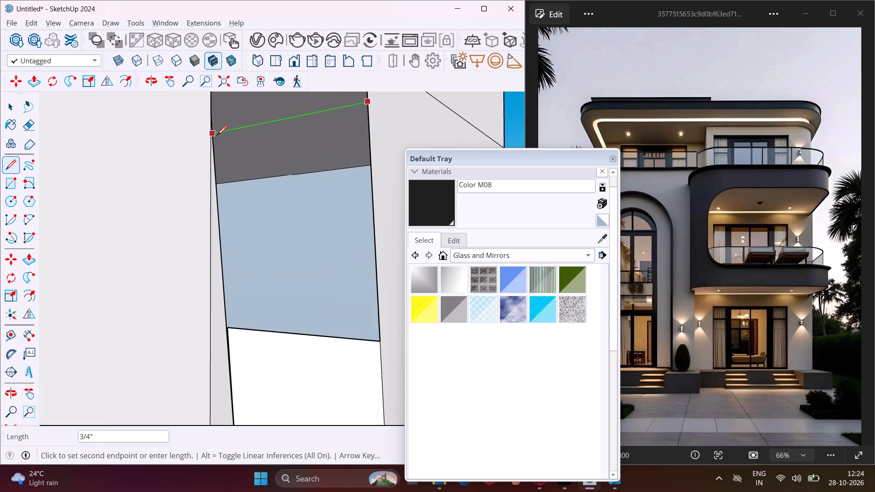
Close the small gap left at the straight strip's end with another 3/4" line between its two long edges.
{"action": "scroll", "coordinate": [217, 135], "scroll_direction": "down", "scroll_amount": 5}
{"action": "middle_click_drag", "start_coordinate": [217, 135], "coordinate": [211, 231]}
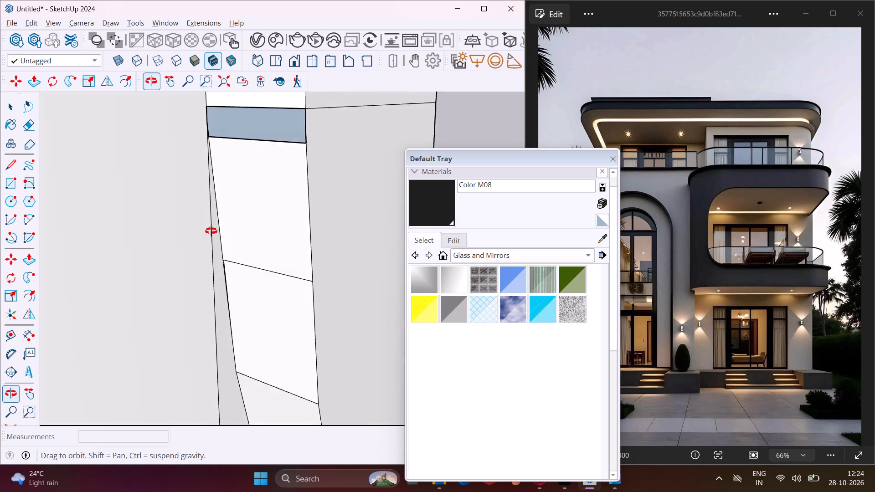
{"action": "middle_click_drag", "start_coordinate": [211, 231], "coordinate": [211, 239]}
{"action": "scroll", "coordinate": [206, 128], "scroll_direction": "up", "scroll_amount": 3}
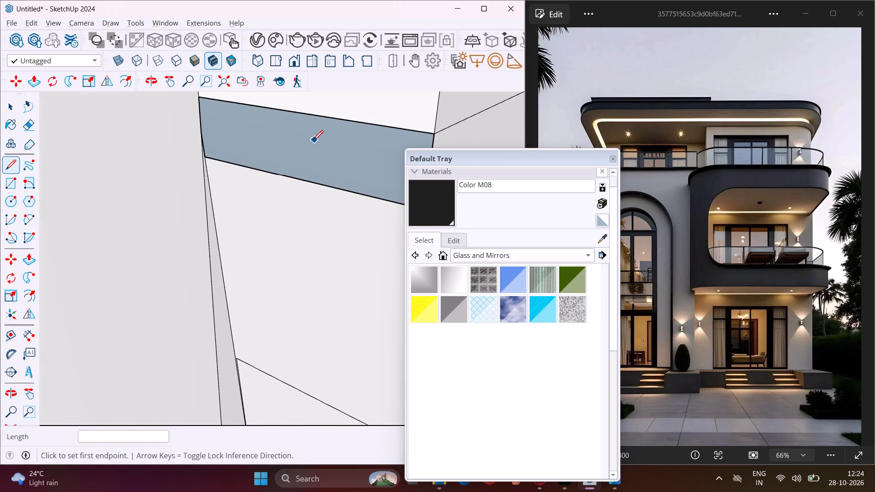
{"action": "scroll", "coordinate": [310, 139], "scroll_direction": "down", "scroll_amount": 4}
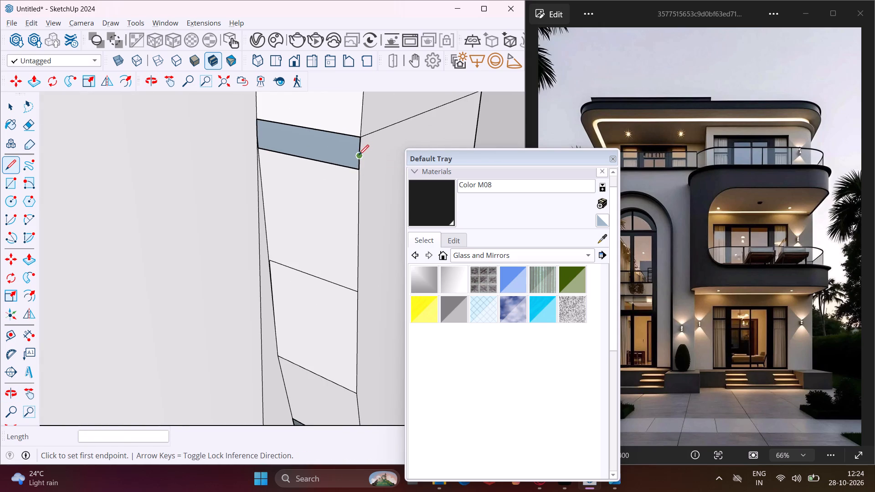
{"action": "left_click", "coordinate": [360, 155]}
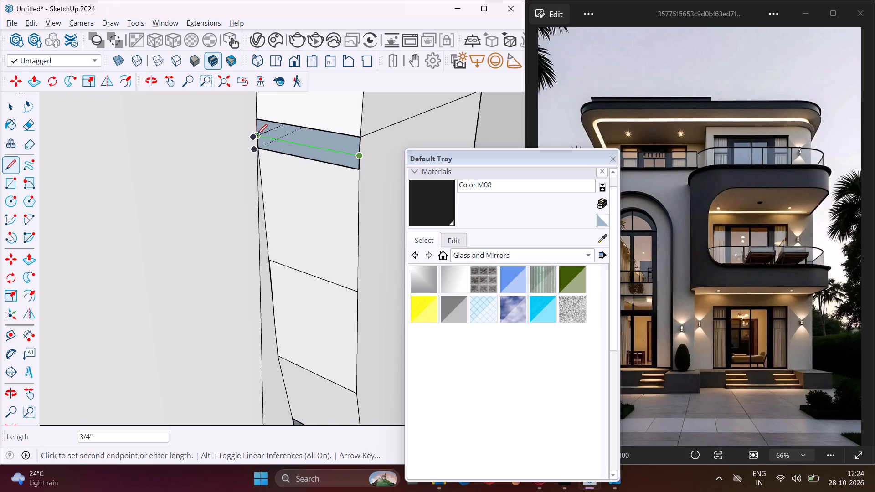
{"action": "left_click", "coordinate": [257, 134]}
Draw a line across the open curved strip, one segment below the closed part, between matching edge endpoints.
{"action": "scroll", "coordinate": [268, 131], "scroll_direction": "down", "scroll_amount": 6}
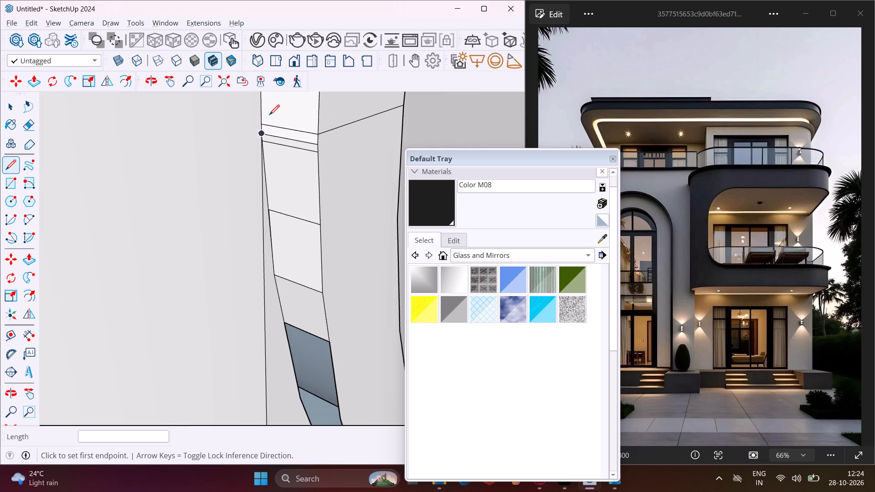
{"action": "scroll", "coordinate": [269, 115], "scroll_direction": "down", "scroll_amount": 10}
{"action": "middle_click_drag", "start_coordinate": [282, 261], "coordinate": [288, 196]}
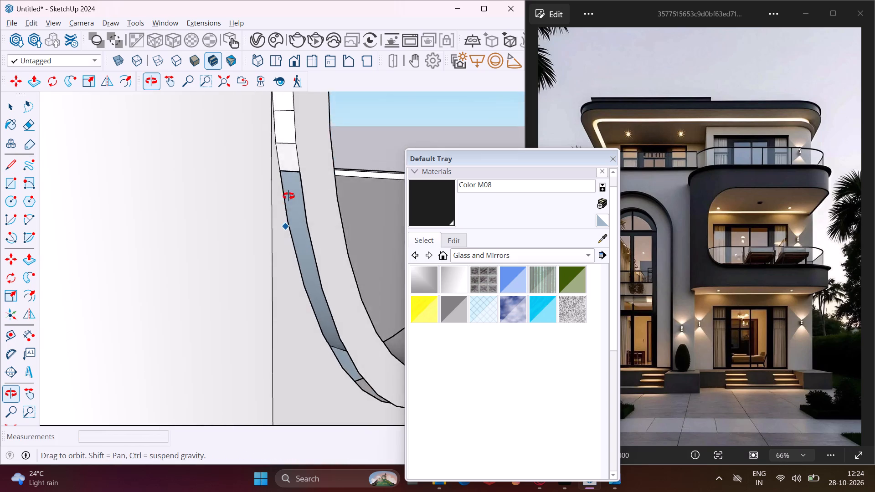
{"action": "middle_click_drag", "start_coordinate": [288, 196], "coordinate": [300, 135]}
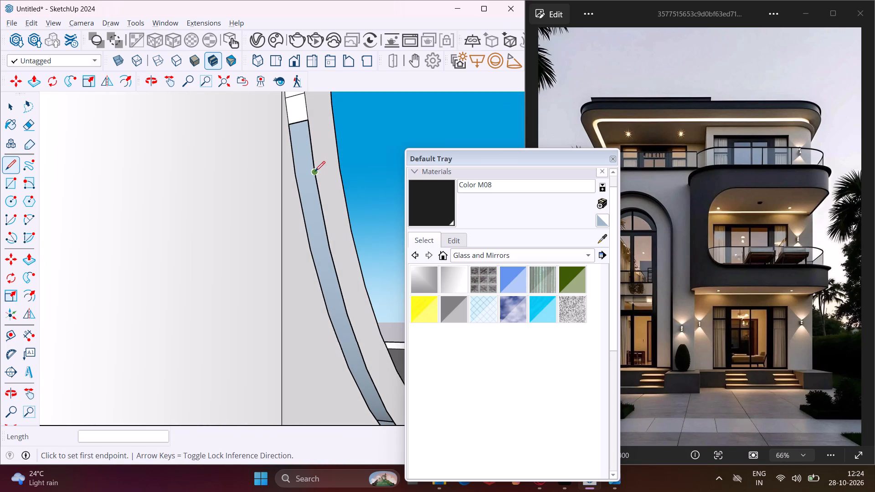
{"action": "left_click", "coordinate": [315, 171]}
{"action": "left_click", "coordinate": [297, 177]}
Draw 3/4" lines across the next two segments of the open curved strip, joining matching endpoints on its two edges.
{"action": "scroll", "coordinate": [287, 165], "scroll_direction": "down", "scroll_amount": 5}
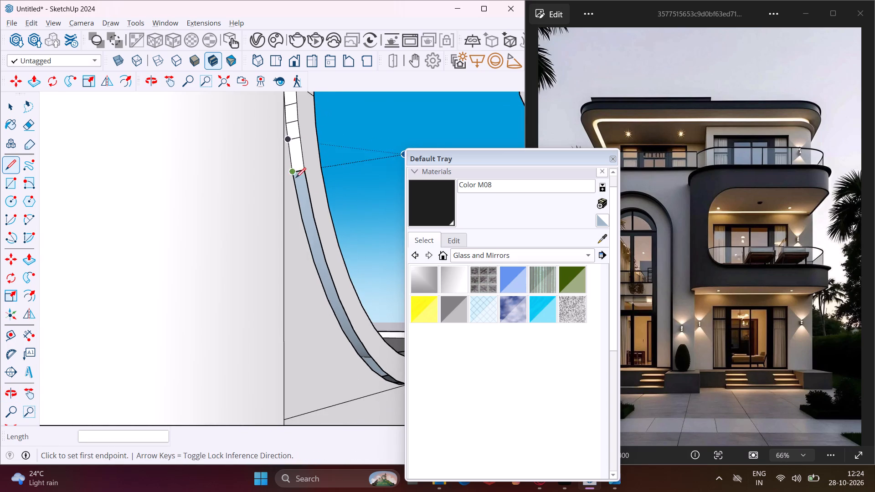
{"action": "scroll", "coordinate": [311, 216], "scroll_direction": "up", "scroll_amount": 2}
{"action": "left_click", "coordinate": [313, 219]}
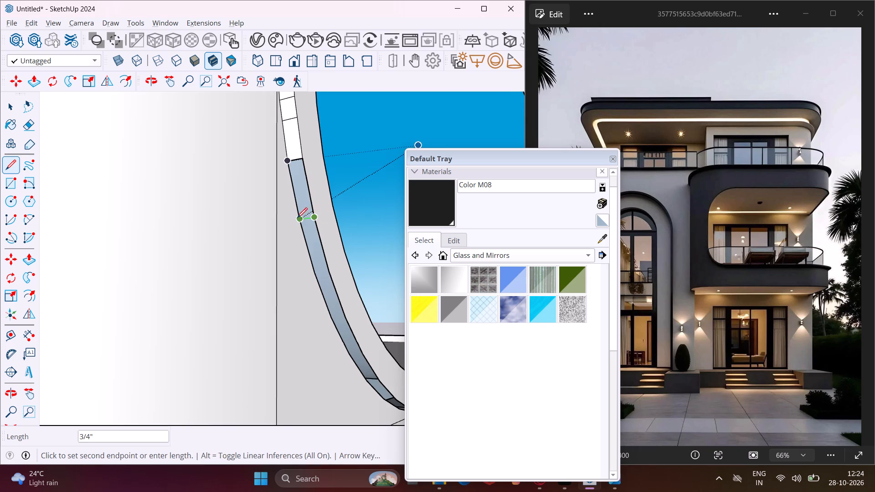
{"action": "left_click", "coordinate": [297, 218]}
{"action": "scroll", "coordinate": [300, 178], "scroll_direction": "down", "scroll_amount": 5}
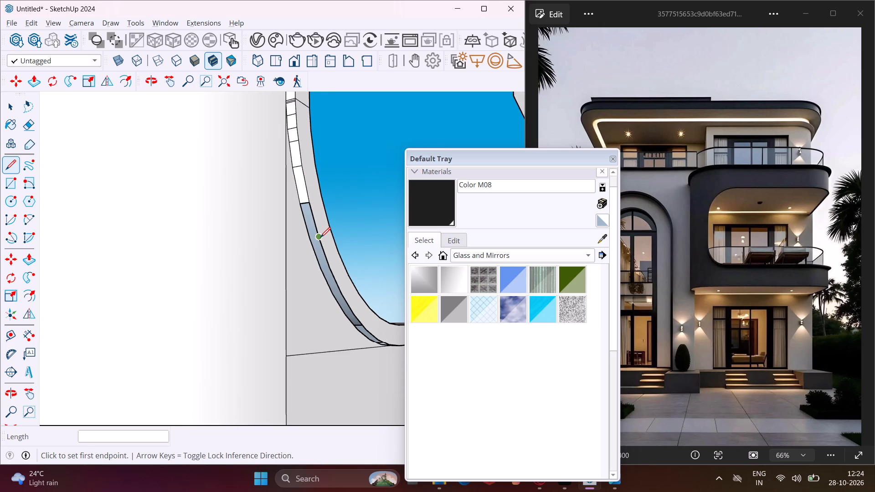
{"action": "scroll", "coordinate": [320, 237], "scroll_direction": "up", "scroll_amount": 2}
{"action": "left_click", "coordinate": [320, 237]}
{"action": "left_click", "coordinate": [307, 239]}
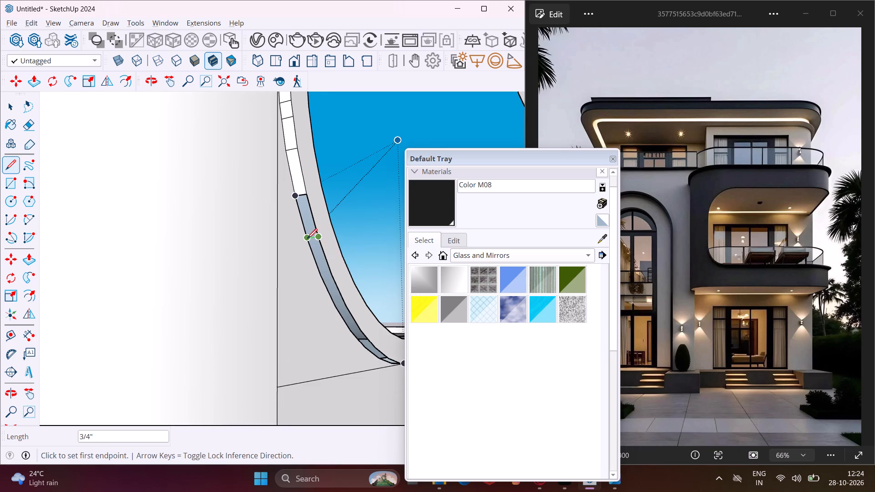
Close two more segments farther down the curved strip with 3/4" lines between matching edge endpoints.
{"action": "scroll", "coordinate": [279, 219], "scroll_direction": "down", "scroll_amount": 9}
{"action": "scroll", "coordinate": [301, 249], "scroll_direction": "up", "scroll_amount": 3}
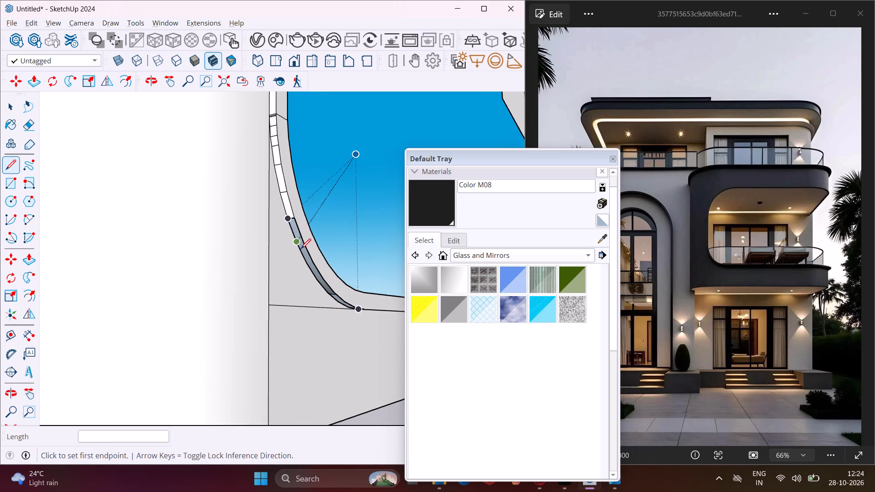
{"action": "scroll", "coordinate": [301, 249], "scroll_direction": "up", "scroll_amount": 3}
{"action": "left_click", "coordinate": [305, 237]}
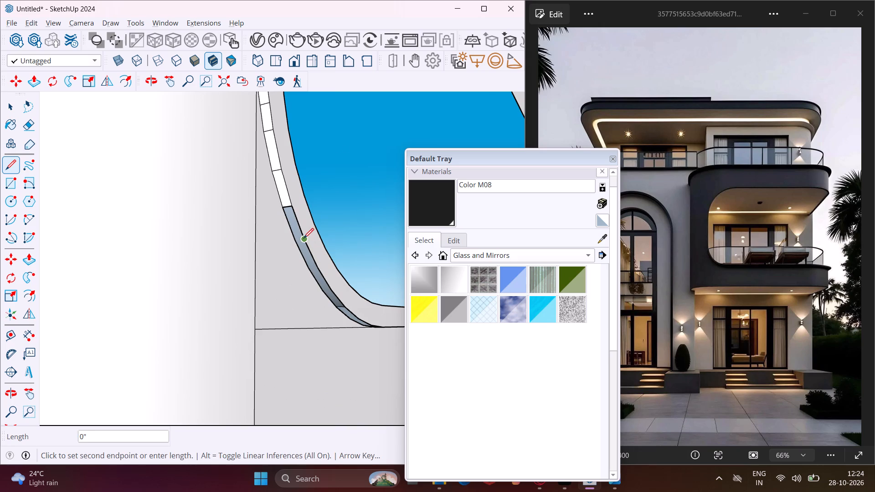
{"action": "left_click", "coordinate": [296, 241]}
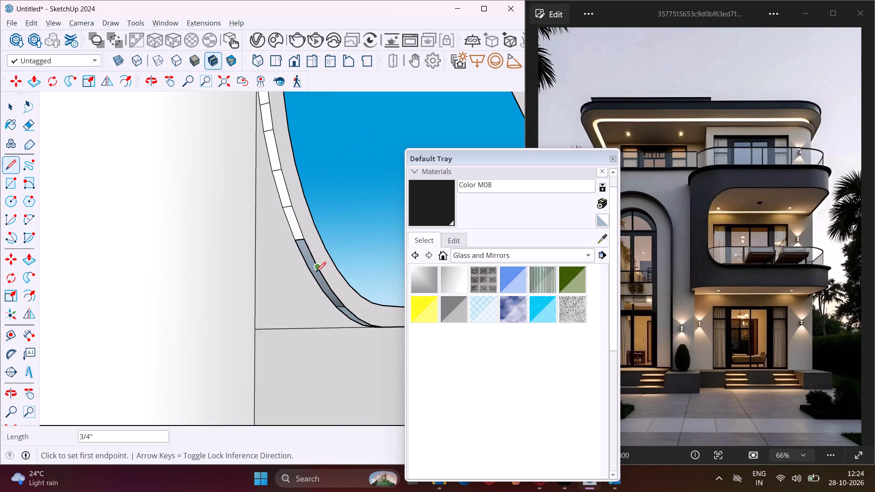
{"action": "left_click", "coordinate": [317, 269]}
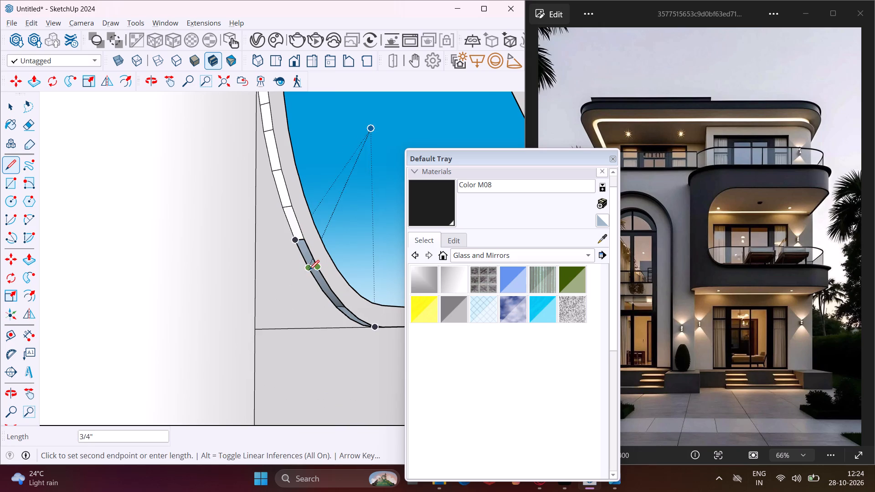
{"action": "left_click", "coordinate": [309, 270]}
Draw 3/4" lines across the following two segments as the curved strip bends toward the opening's bottom edge.
{"action": "scroll", "coordinate": [298, 252], "scroll_direction": "down", "scroll_amount": 4}
{"action": "scroll", "coordinate": [326, 287], "scroll_direction": "up", "scroll_amount": 6}
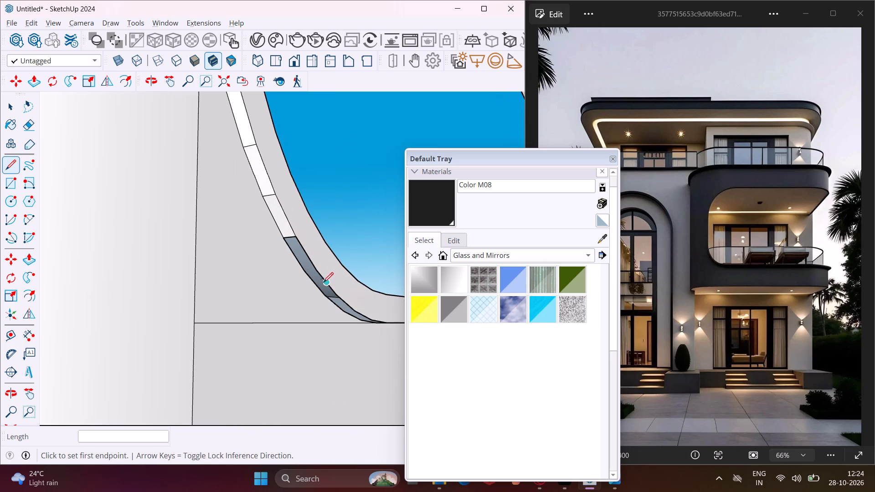
{"action": "left_click", "coordinate": [316, 274]}
{"action": "left_click", "coordinate": [306, 273]}
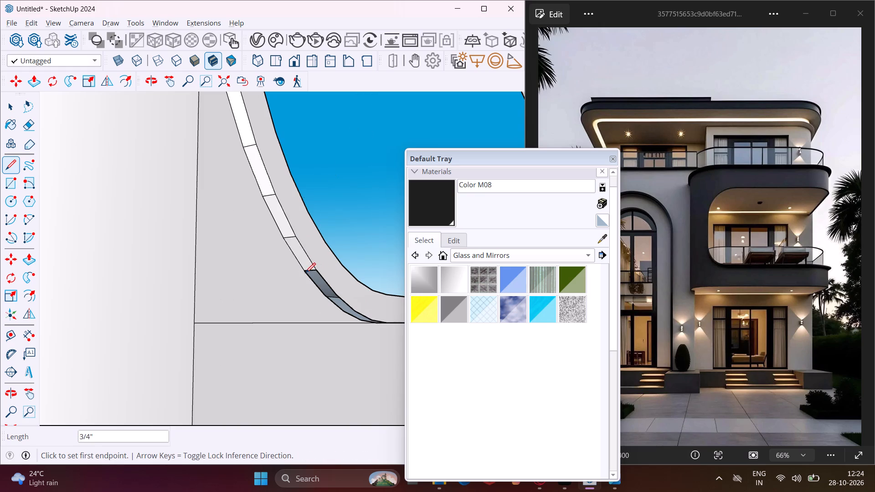
{"action": "scroll", "coordinate": [288, 259], "scroll_direction": "down", "scroll_amount": 4}
{"action": "scroll", "coordinate": [321, 288], "scroll_direction": "up", "scroll_amount": 5}
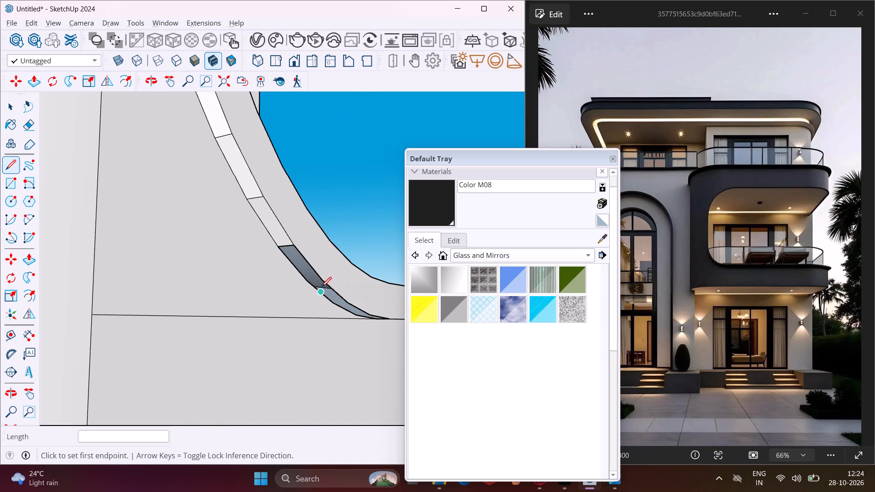
{"action": "left_click", "coordinate": [321, 282]}
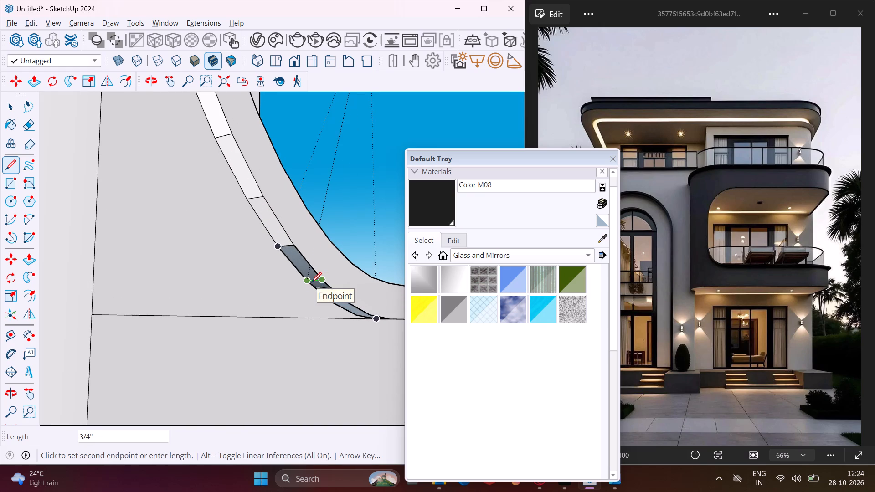
{"action": "left_click", "coordinate": [311, 282]}
Close the last open segments at the foot of the lower corner curve with two cross lines between edge endpoints.
{"action": "scroll", "coordinate": [272, 270], "scroll_direction": "down", "scroll_amount": 4}
{"action": "scroll", "coordinate": [322, 290], "scroll_direction": "up", "scroll_amount": 6}
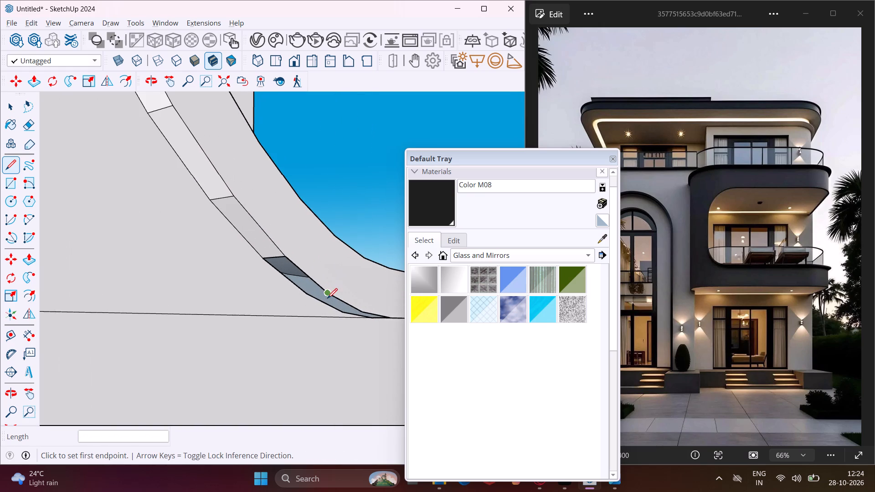
{"action": "left_click", "coordinate": [330, 293]}
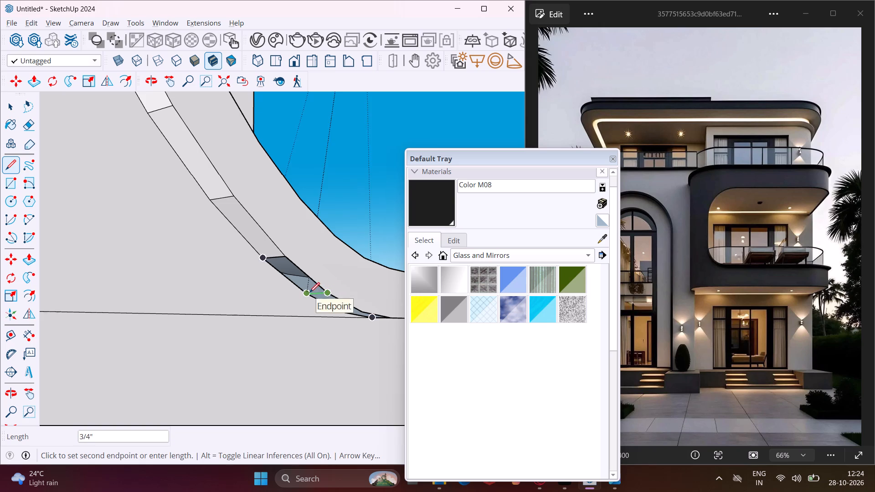
{"action": "left_click", "coordinate": [309, 293]}
{"action": "scroll", "coordinate": [266, 283], "scroll_direction": "down", "scroll_amount": 4}
{"action": "scroll", "coordinate": [340, 307], "scroll_direction": "up", "scroll_amount": 3}
{"action": "middle_click_drag", "start_coordinate": [340, 306], "coordinate": [340, 282]}
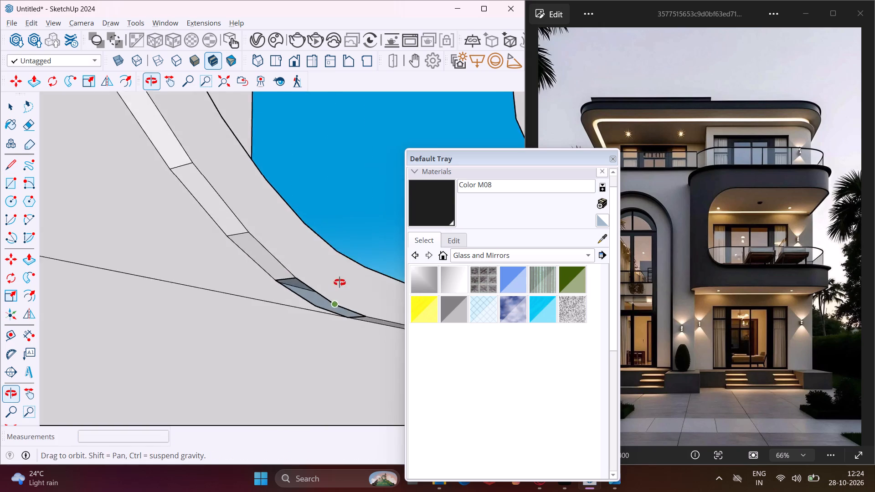
{"action": "middle_click_drag", "start_coordinate": [340, 282], "coordinate": [347, 265]}
{"action": "scroll", "coordinate": [347, 265], "scroll_direction": "up", "scroll_amount": 1}
{"action": "scroll", "coordinate": [334, 306], "scroll_direction": "up", "scroll_amount": 3}
{"action": "left_click", "coordinate": [334, 311]}
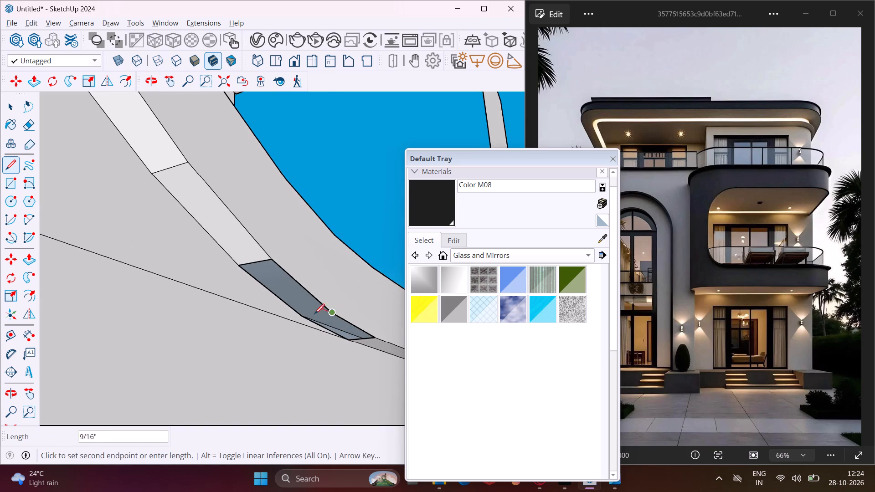
{"action": "left_click", "coordinate": [306, 315]}
Examine the balcony opening's recessed border for curved corner strips that still need closing.
{"action": "scroll", "coordinate": [273, 302], "scroll_direction": "down", "scroll_amount": 6}
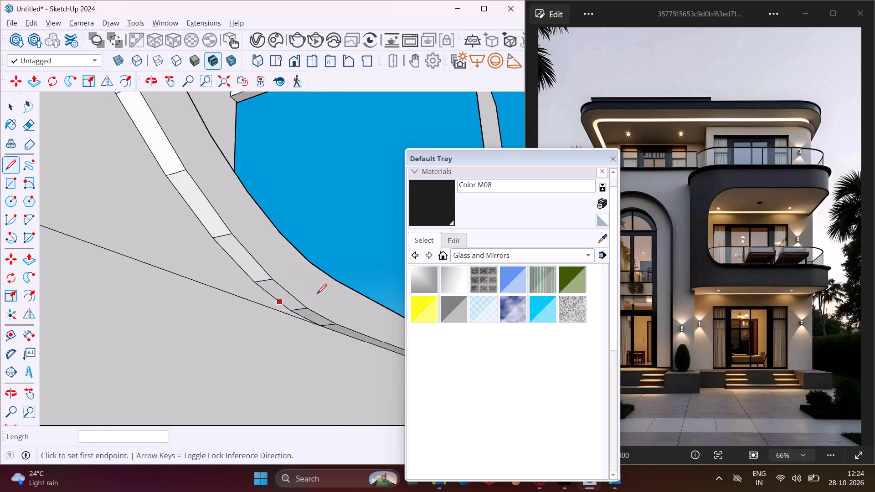
{"action": "middle_click_drag", "start_coordinate": [334, 285], "coordinate": [218, 374]}
{"action": "scroll", "coordinate": [271, 290], "scroll_direction": "down", "scroll_amount": 9}
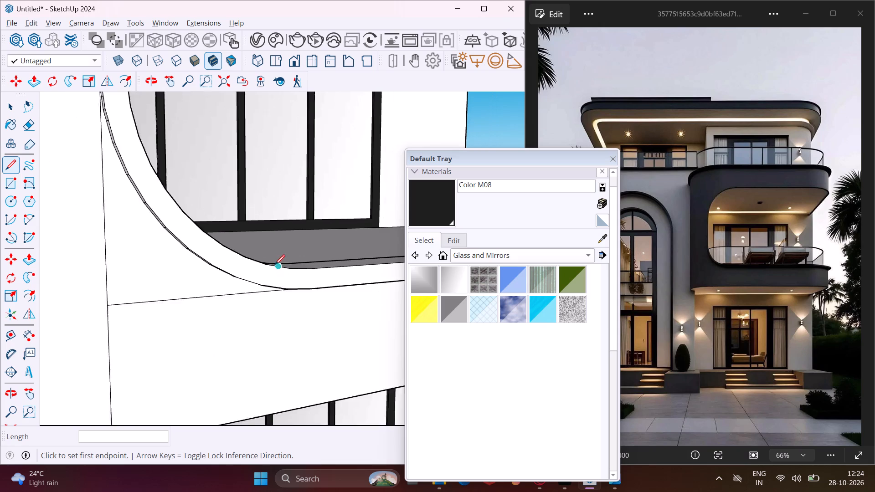
{"action": "scroll", "coordinate": [275, 265], "scroll_direction": "down", "scroll_amount": 8}
{"action": "middle_click_drag", "start_coordinate": [281, 277], "coordinate": [219, 369]}
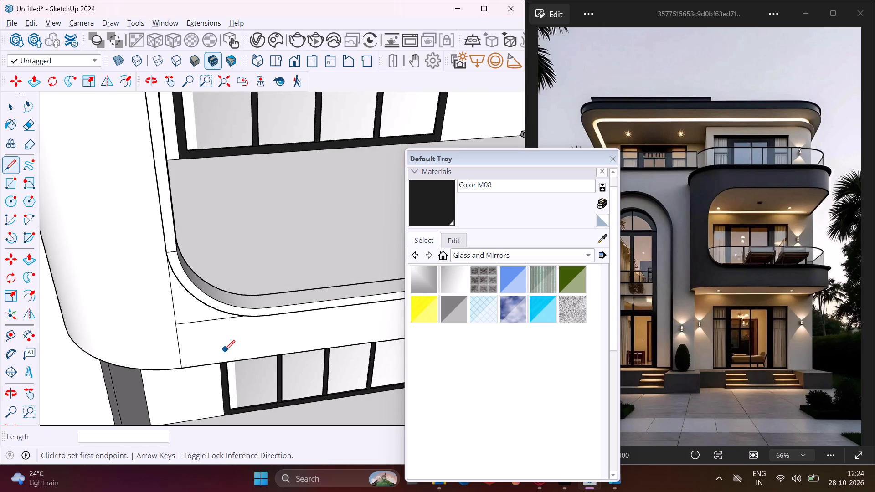
{"action": "key", "text": "Escape"}
{"action": "key", "text": "space"}
{"action": "scroll", "coordinate": [243, 273], "scroll_direction": "down", "scroll_amount": 6}
{"action": "middle_click_drag", "start_coordinate": [242, 289], "coordinate": [307, 364]}
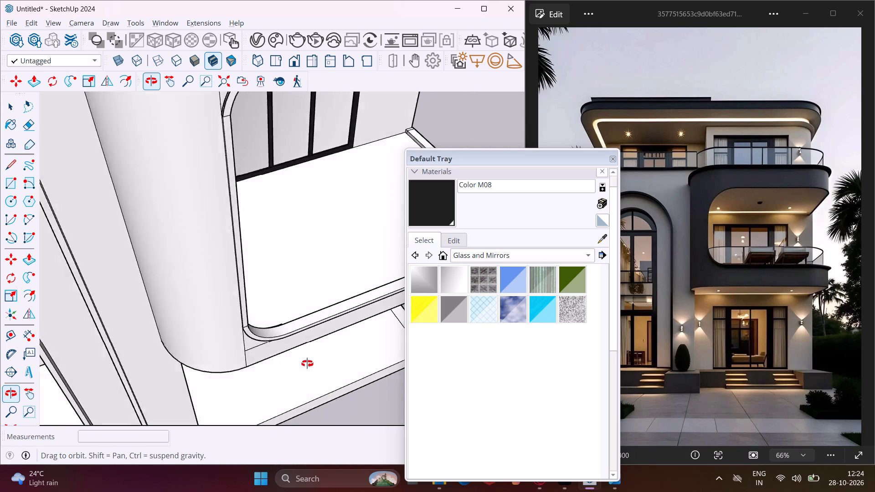
{"action": "middle_click_drag", "start_coordinate": [307, 364], "coordinate": [327, 385]}
{"action": "scroll", "coordinate": [335, 125], "scroll_direction": "up", "scroll_amount": 5}
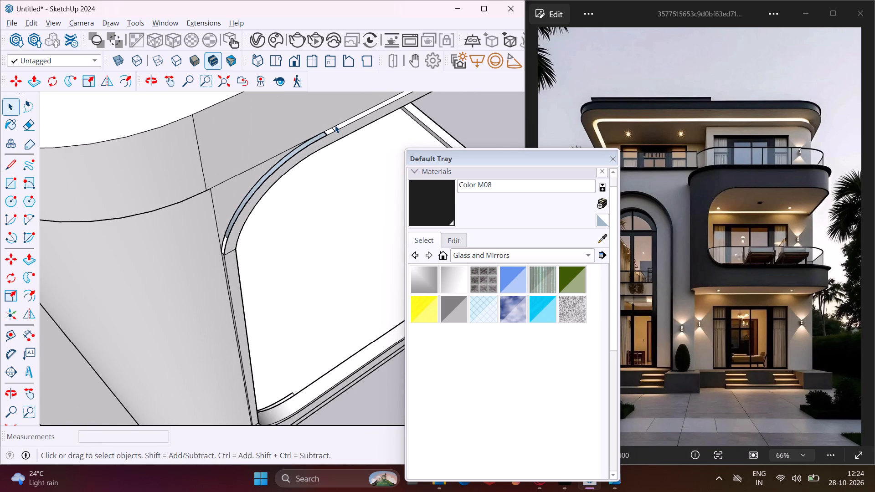
{"action": "middle_click_drag", "start_coordinate": [335, 125], "coordinate": [465, 137]}
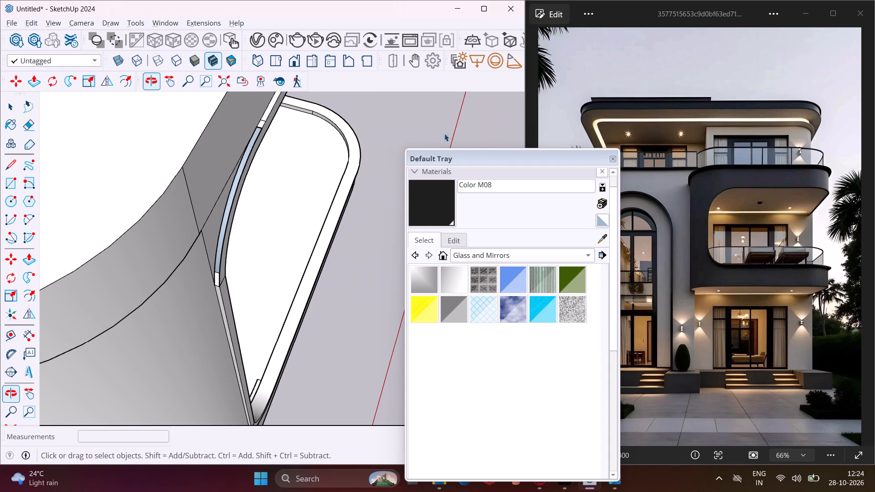
{"action": "scroll", "coordinate": [237, 200], "scroll_direction": "up", "scroll_amount": 3}
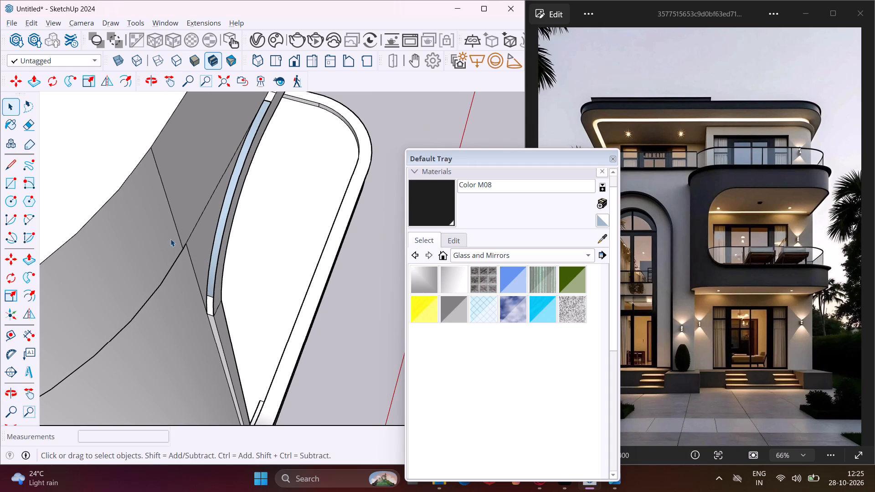
Draw a line fully across the open upper corner strip, a short distance from its closed end on the curve.
{"action": "left_click", "coordinate": [17, 168]}
{"action": "scroll", "coordinate": [206, 205], "scroll_direction": "down", "scroll_amount": 2}
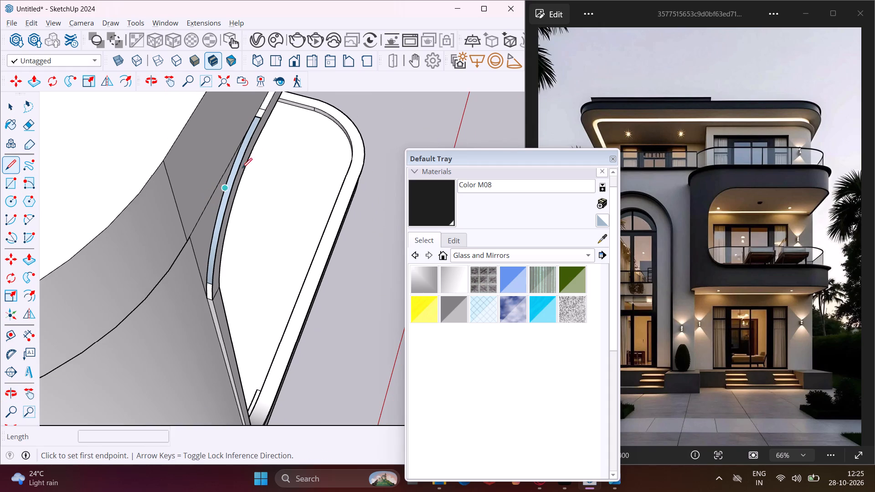
{"action": "scroll", "coordinate": [262, 114], "scroll_direction": "up", "scroll_amount": 8}
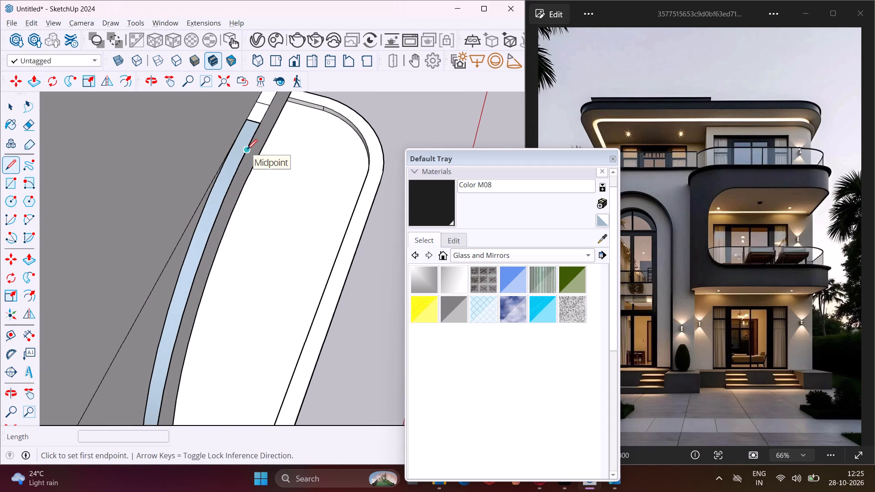
{"action": "left_click", "coordinate": [247, 149]}
{"action": "scroll", "coordinate": [233, 144], "scroll_direction": "up", "scroll_amount": 5}
{"action": "middle_click_drag", "start_coordinate": [234, 145], "coordinate": [200, 111]}
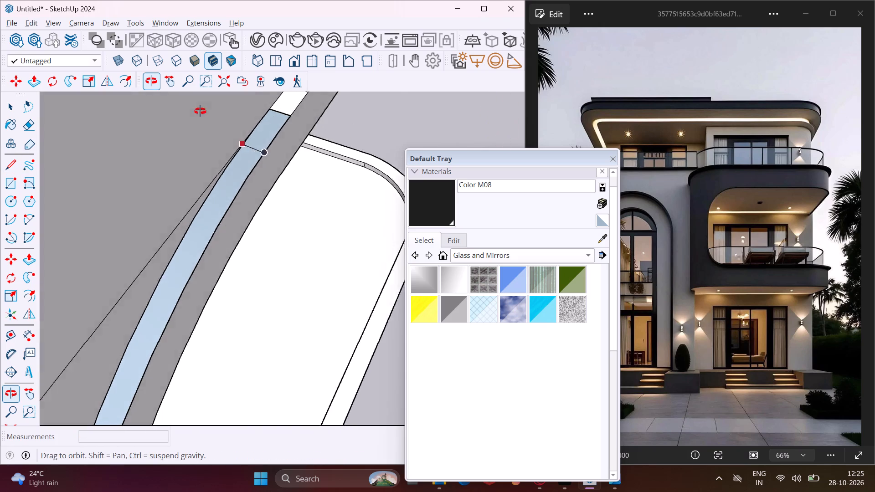
{"action": "middle_click_drag", "start_coordinate": [200, 111], "coordinate": [181, 86]}
{"action": "scroll", "coordinate": [251, 160], "scroll_direction": "up", "scroll_amount": 4}
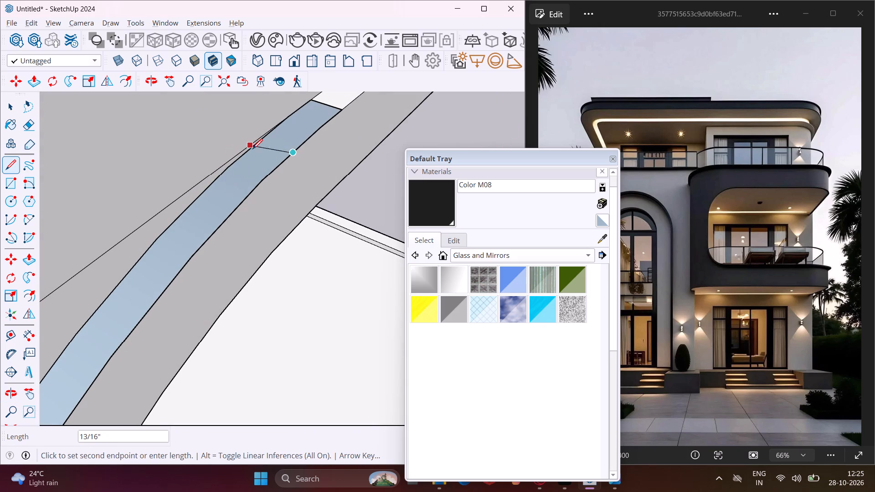
{"action": "left_click", "coordinate": [264, 142]}
{"action": "left_click", "coordinate": [293, 153]}
Draw a 3/4" line across the upper corner strip between the midpoints of its edges, nearer the closed end.
{"action": "left_click", "coordinate": [308, 139]}
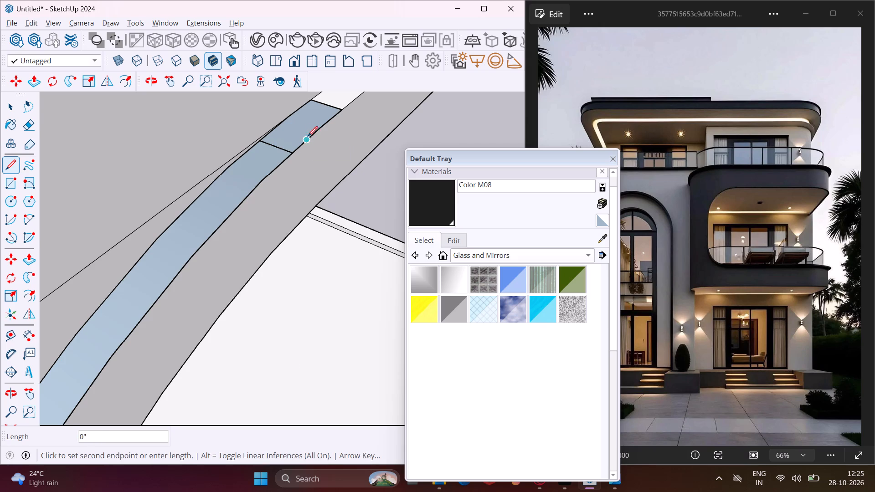
{"action": "scroll", "coordinate": [273, 131], "scroll_direction": "up", "scroll_amount": 7}
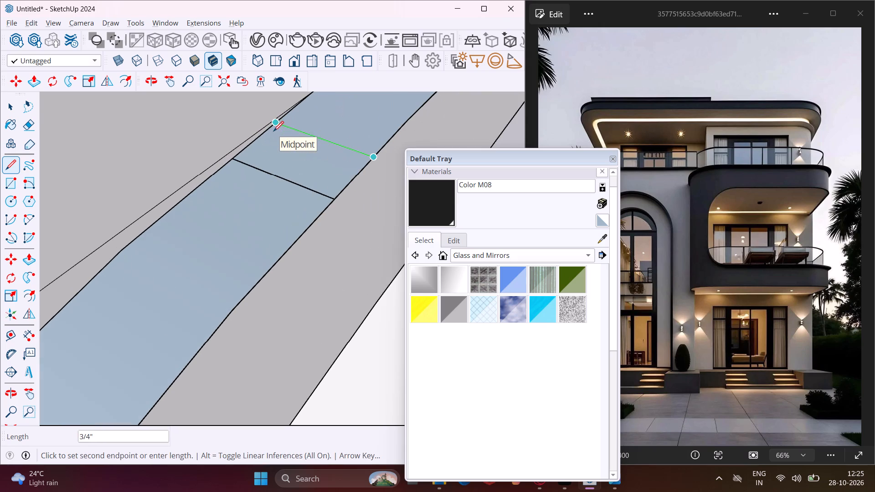
{"action": "left_click", "coordinate": [277, 123]}
Draw a 3/4" line across the open piece beside the upper corner strip's closed end, splitting off its outermost part.
{"action": "scroll", "coordinate": [272, 153], "scroll_direction": "down", "scroll_amount": 4}
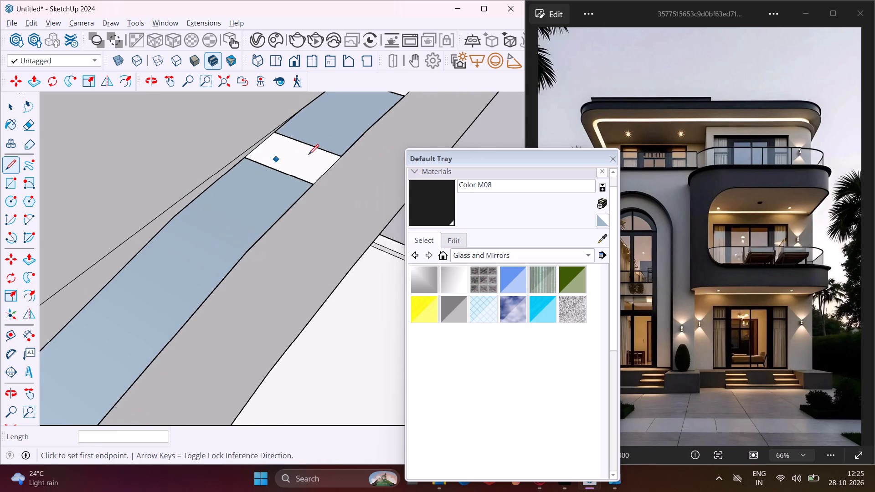
{"action": "middle_click_drag", "start_coordinate": [343, 133], "coordinate": [231, 172]}
{"action": "scroll", "coordinate": [226, 169], "scroll_direction": "down", "scroll_amount": 4}
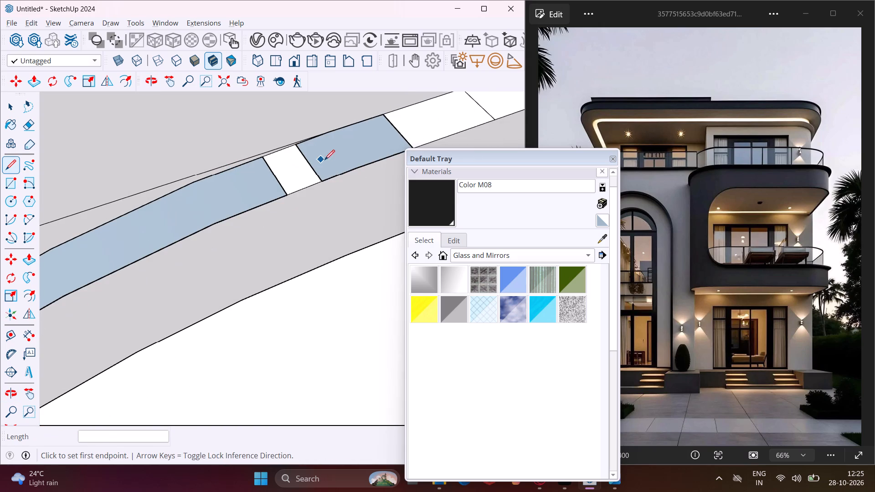
{"action": "scroll", "coordinate": [335, 160], "scroll_direction": "up", "scroll_amount": 3}
{"action": "left_click", "coordinate": [382, 169]}
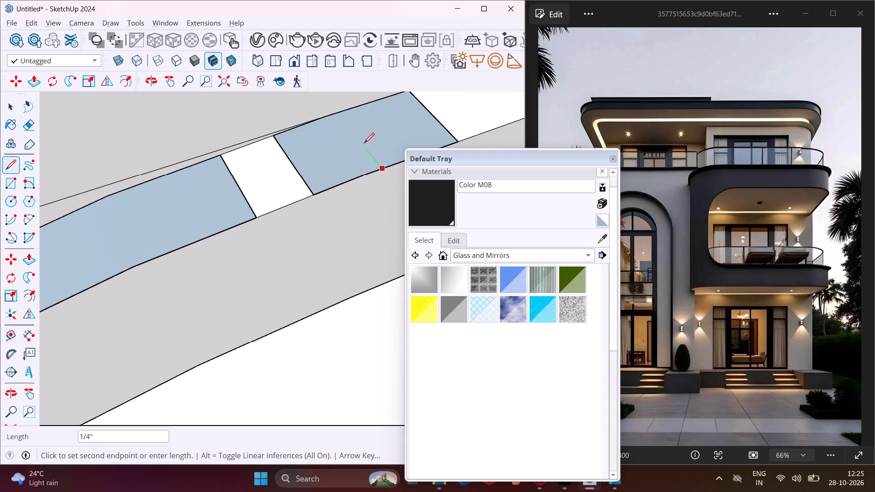
{"action": "left_click", "coordinate": [342, 116]}
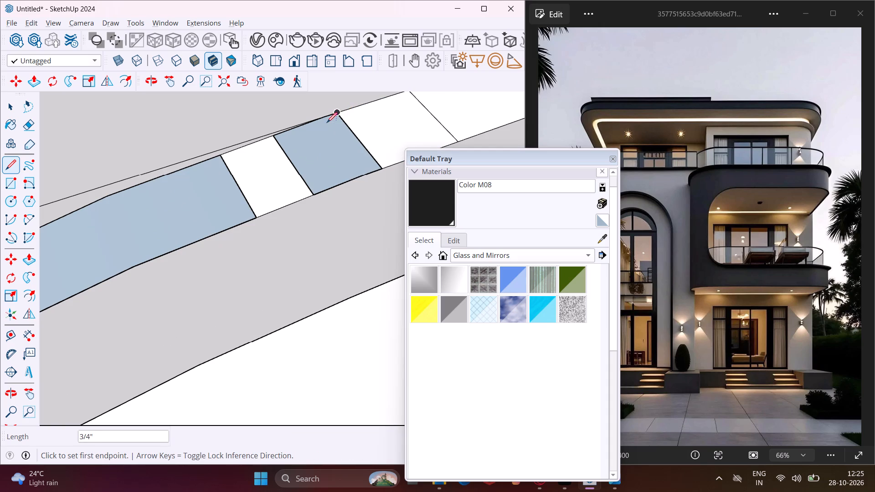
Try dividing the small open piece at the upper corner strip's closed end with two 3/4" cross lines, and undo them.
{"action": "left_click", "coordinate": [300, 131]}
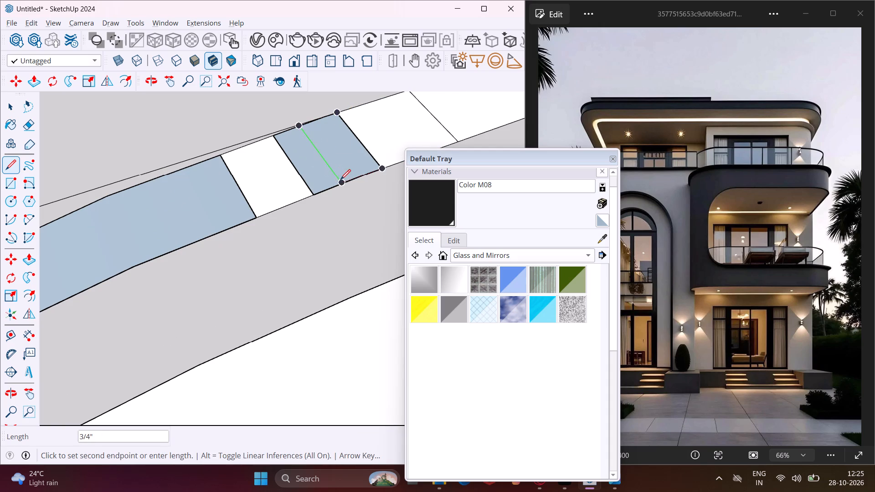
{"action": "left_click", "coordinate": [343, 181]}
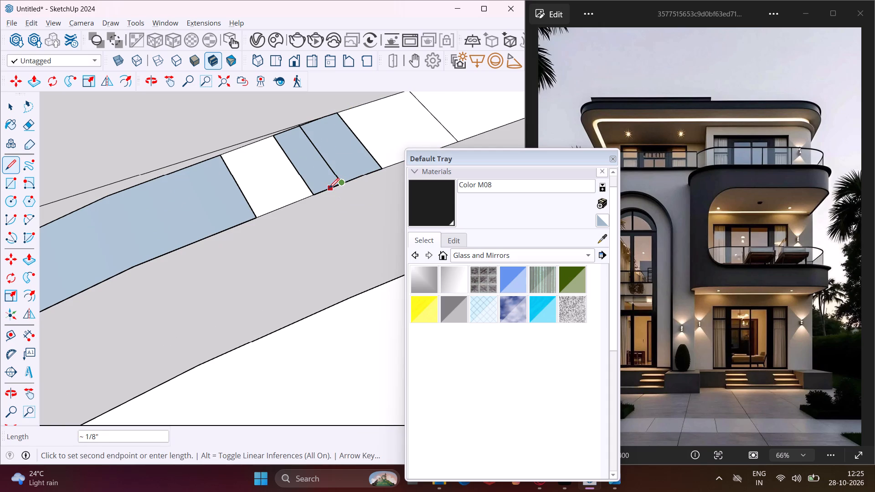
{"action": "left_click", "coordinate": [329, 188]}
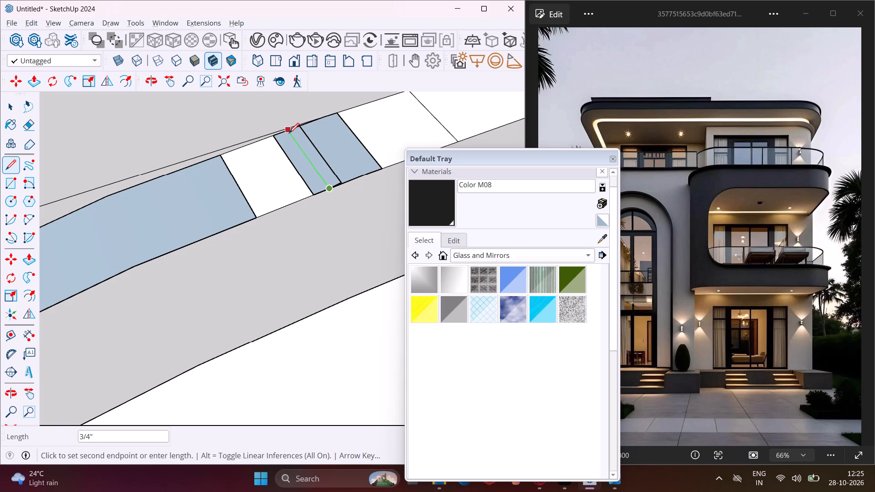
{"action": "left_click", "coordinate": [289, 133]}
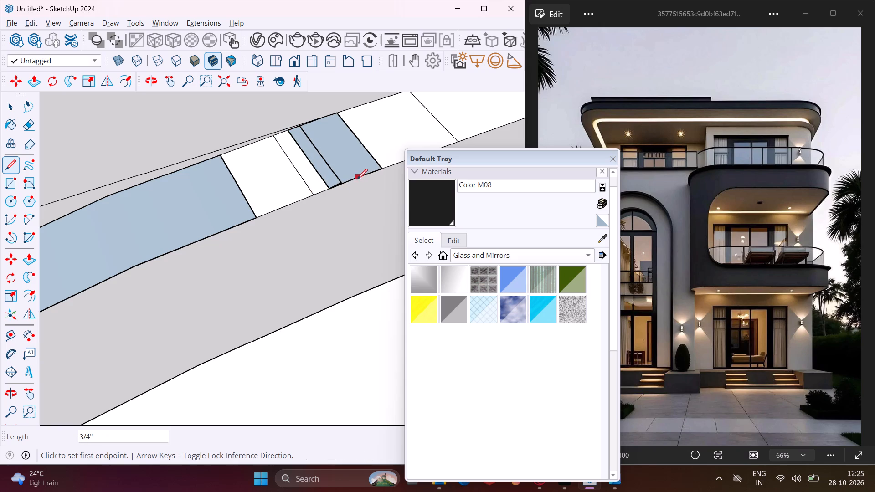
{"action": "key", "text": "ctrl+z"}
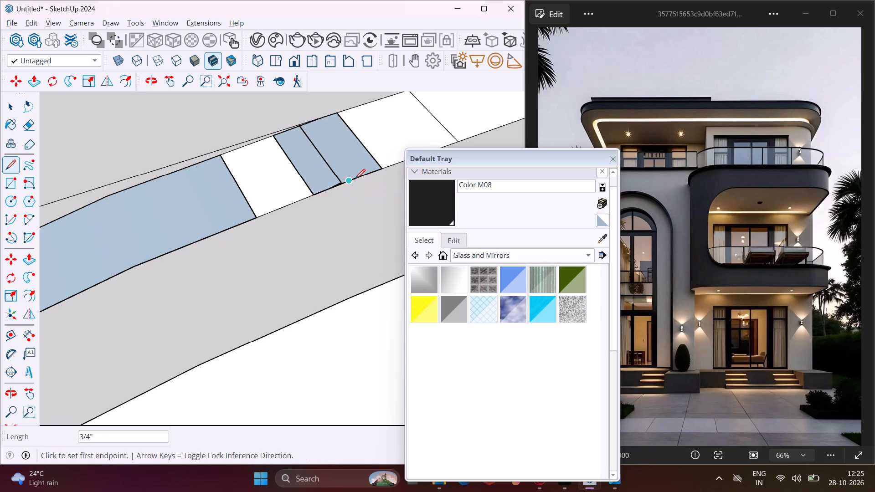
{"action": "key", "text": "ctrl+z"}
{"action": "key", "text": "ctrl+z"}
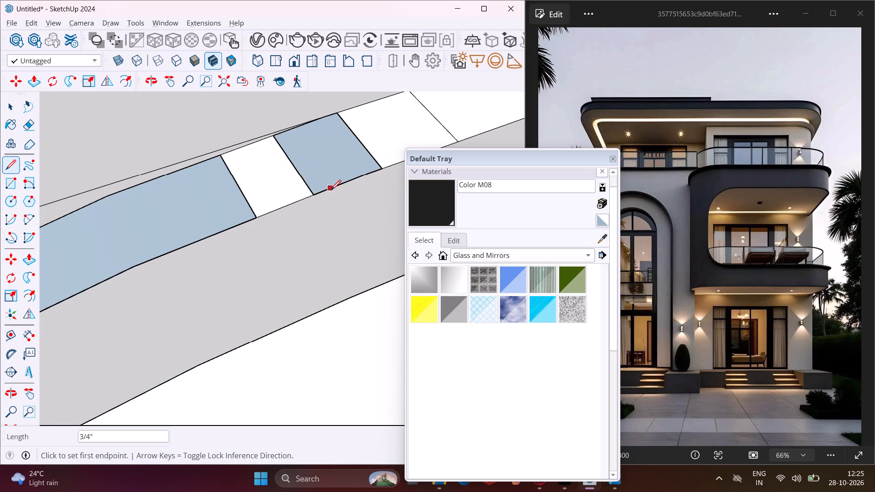
Close the small open piece at the upper corner strip's closed end with five closely spaced 3/4" lines across it.
{"action": "left_click", "coordinate": [328, 190]}
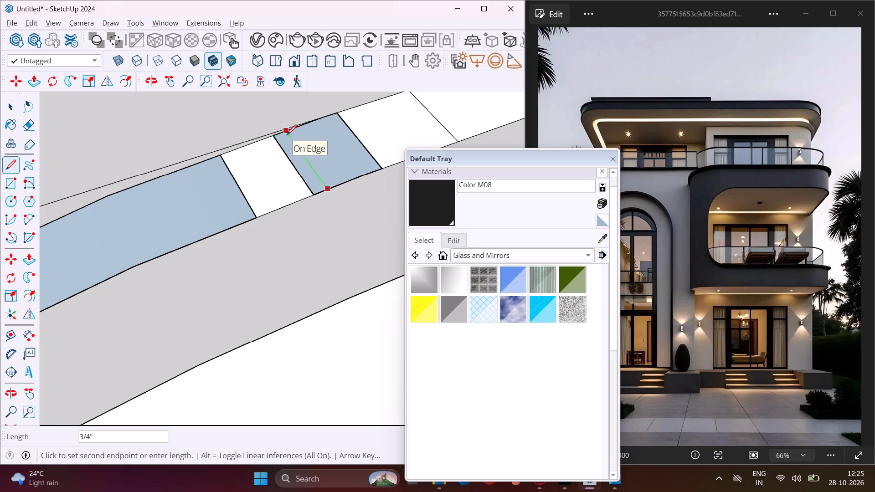
{"action": "left_click", "coordinate": [287, 135]}
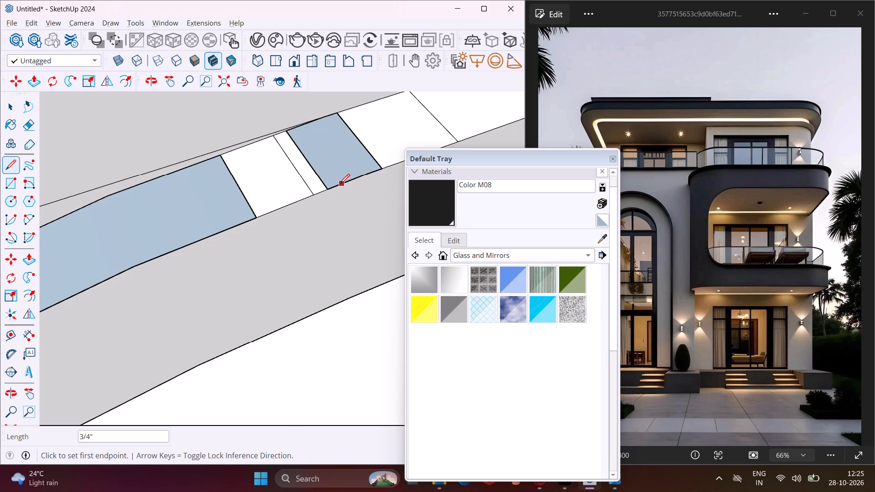
{"action": "scroll", "coordinate": [339, 184], "scroll_direction": "up", "scroll_amount": 3}
{"action": "left_click", "coordinate": [339, 184]}
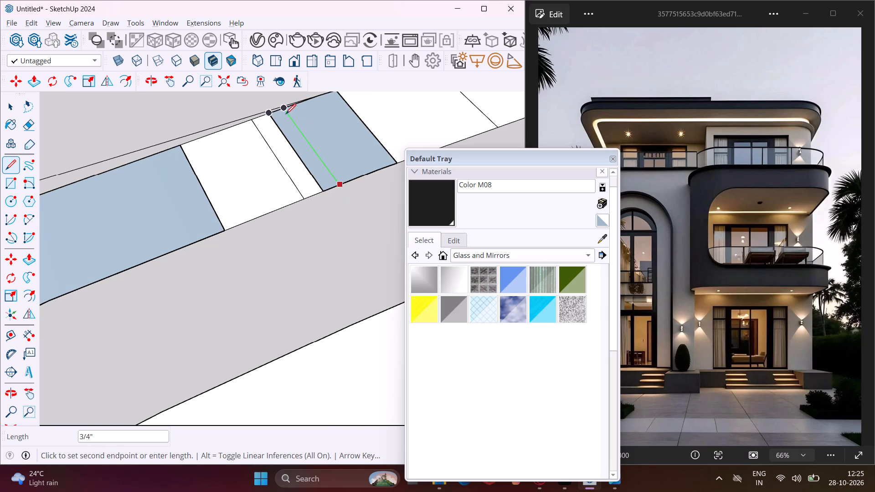
{"action": "left_click", "coordinate": [285, 112]}
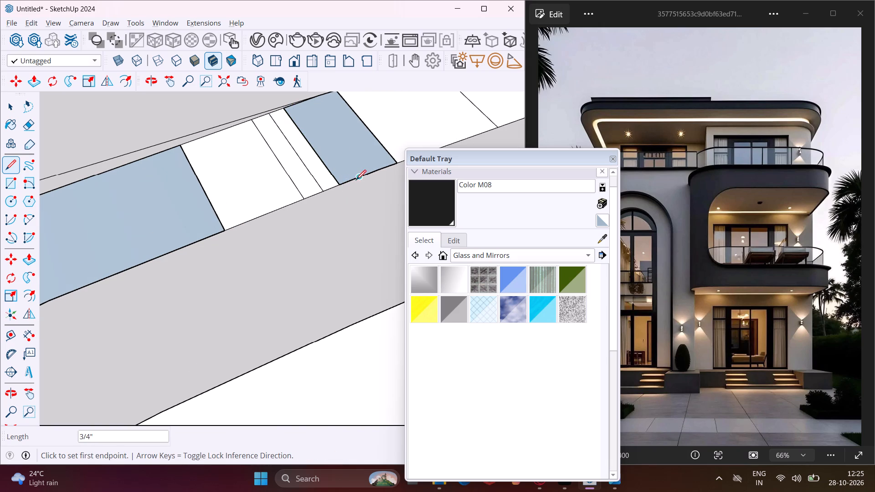
{"action": "left_click", "coordinate": [350, 179]}
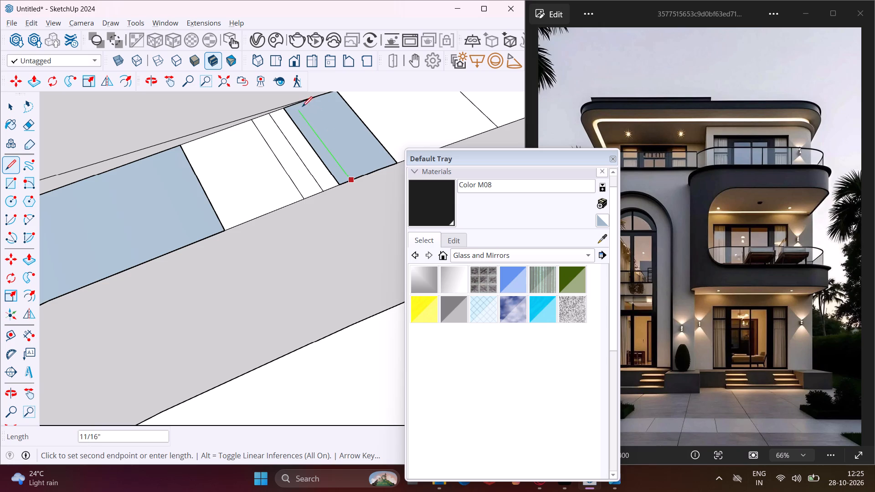
{"action": "left_click", "coordinate": [296, 104]}
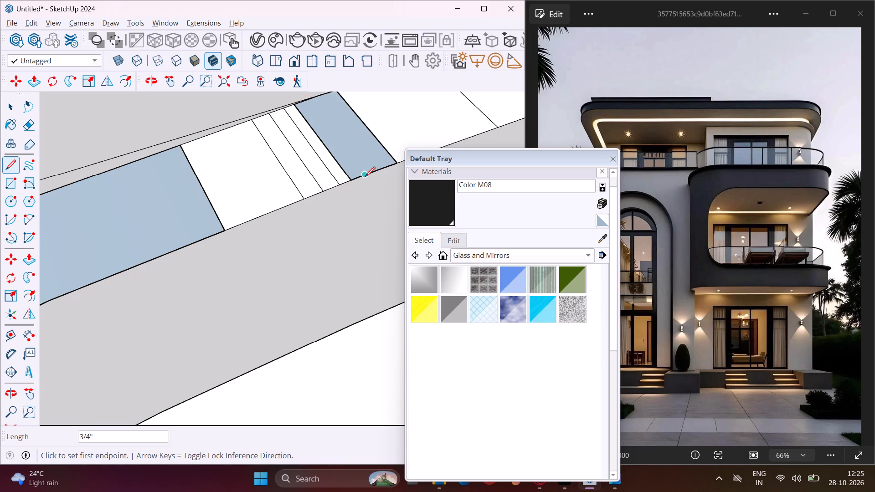
{"action": "left_click", "coordinate": [386, 167]}
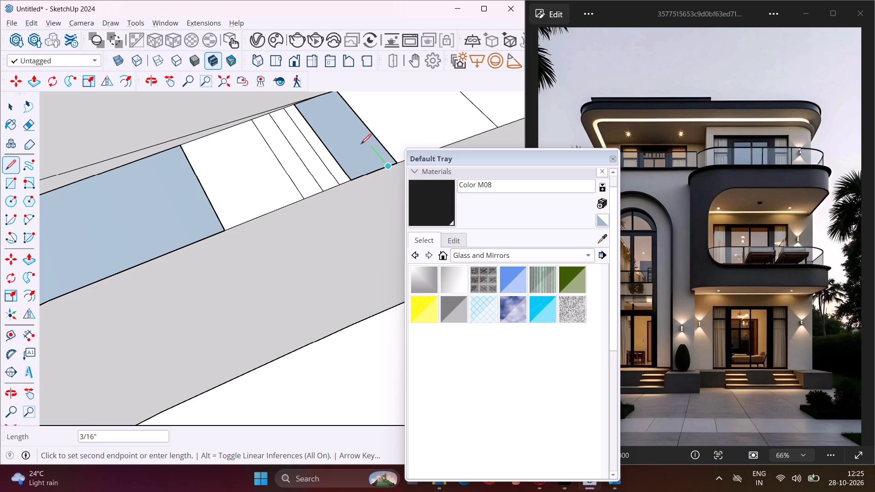
{"action": "left_click", "coordinate": [326, 94]}
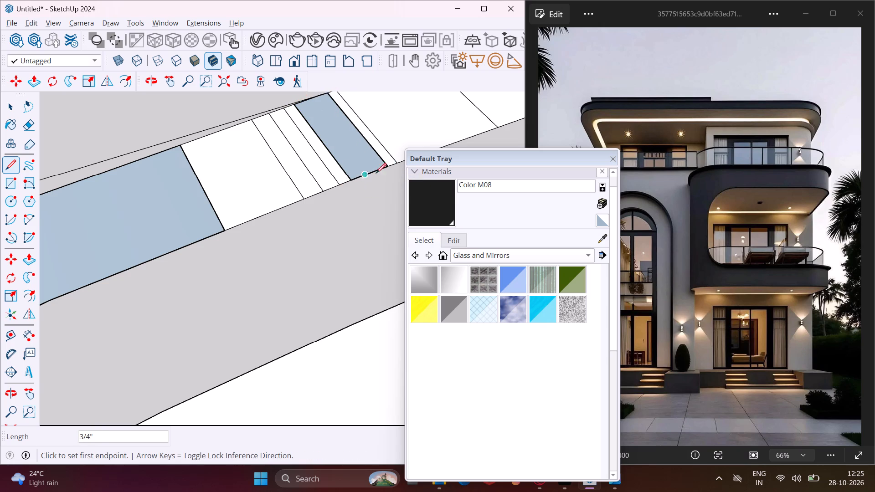
{"action": "left_click", "coordinate": [377, 170]}
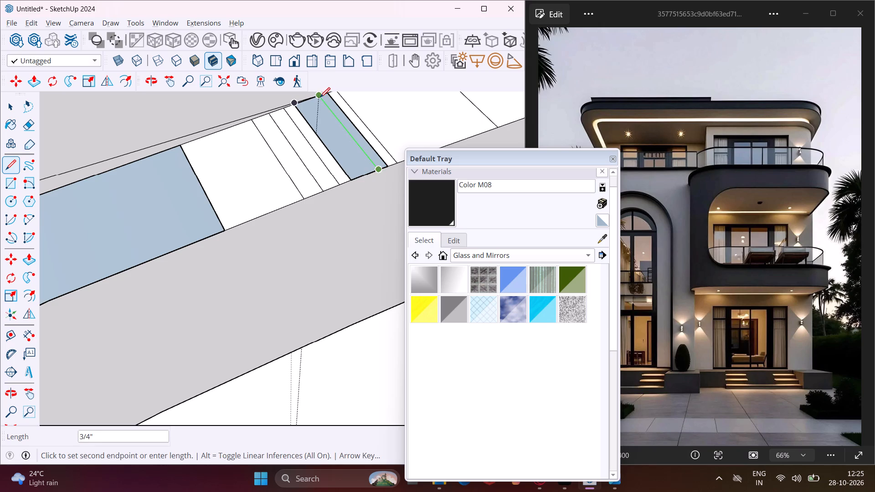
{"action": "left_click", "coordinate": [320, 97]}
Close the start of the remaining open corner strip with four 3/4" lines across it, working down from its closed end.
{"action": "scroll", "coordinate": [291, 219], "scroll_direction": "down", "scroll_amount": 5}
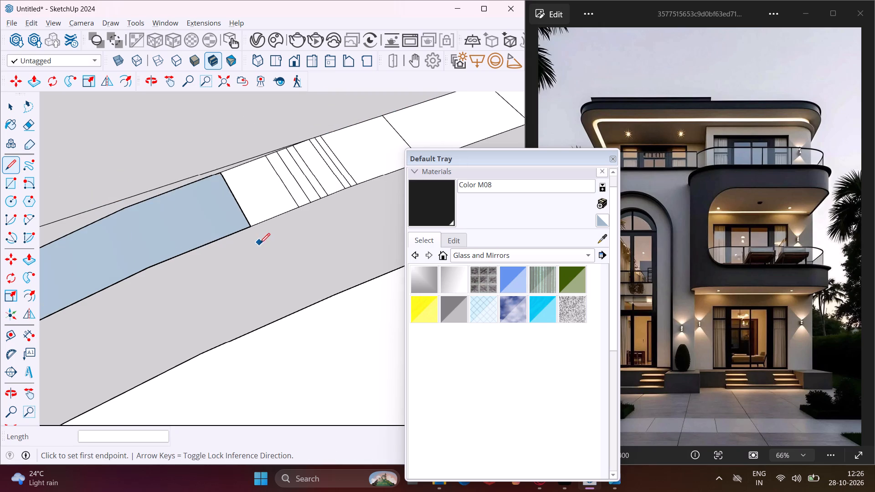
{"action": "middle_click_drag", "start_coordinate": [260, 245], "coordinate": [335, 255]}
{"action": "scroll", "coordinate": [320, 248], "scroll_direction": "down", "scroll_amount": 6}
{"action": "scroll", "coordinate": [258, 272], "scroll_direction": "up", "scroll_amount": 3}
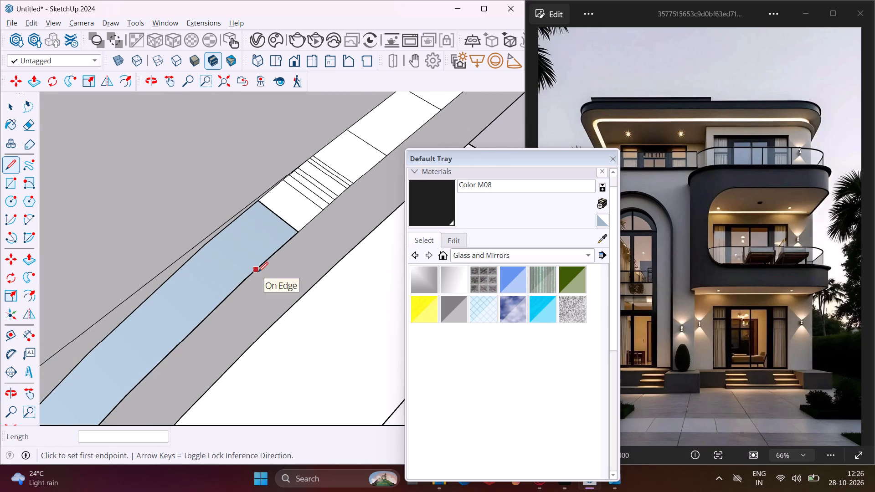
{"action": "left_click", "coordinate": [258, 271]}
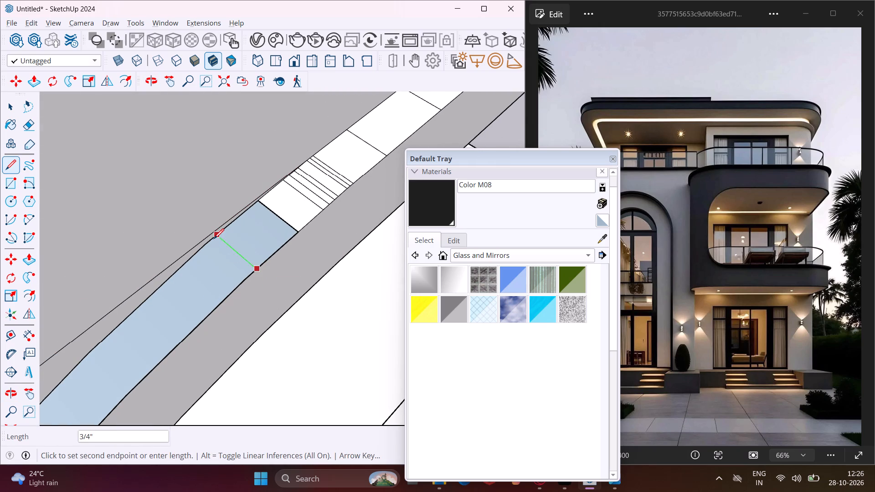
{"action": "left_click", "coordinate": [214, 239]}
{"action": "left_click", "coordinate": [210, 310]}
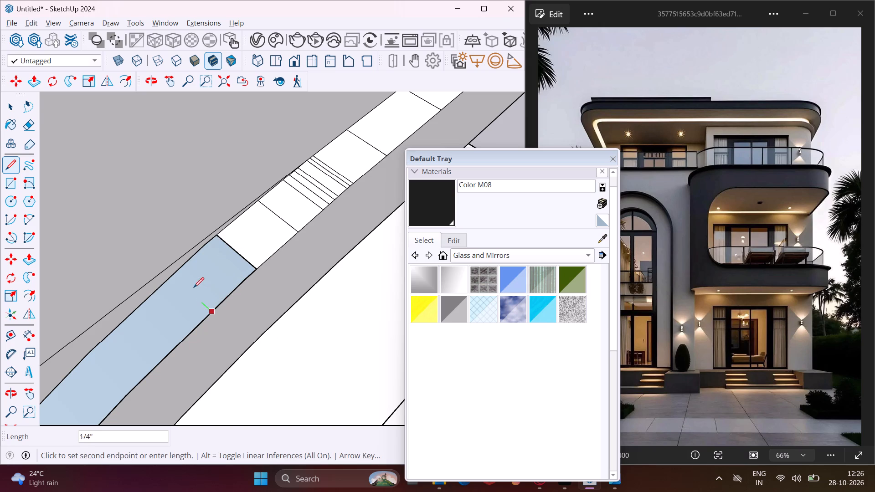
{"action": "left_click", "coordinate": [174, 277]}
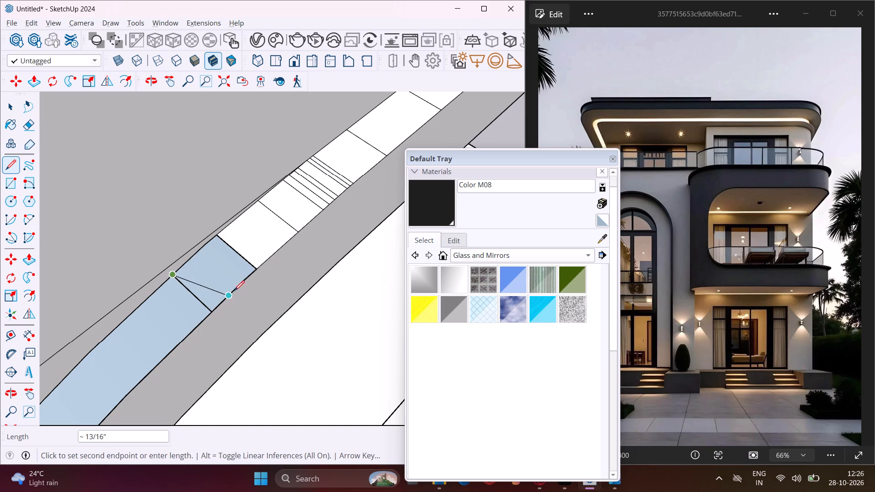
{"action": "key", "text": "Escape"}
{"action": "left_click", "coordinate": [233, 291]}
{"action": "left_click", "coordinate": [189, 262]}
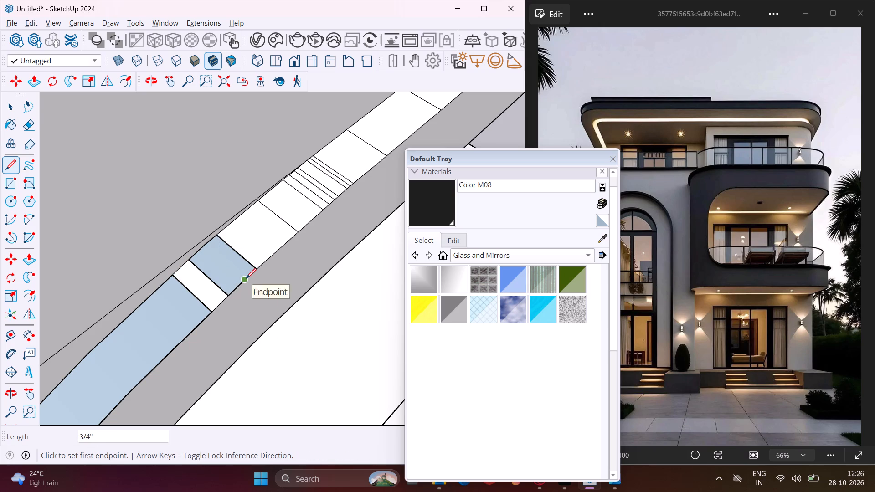
{"action": "left_click", "coordinate": [246, 278]}
{"action": "left_click", "coordinate": [205, 251]}
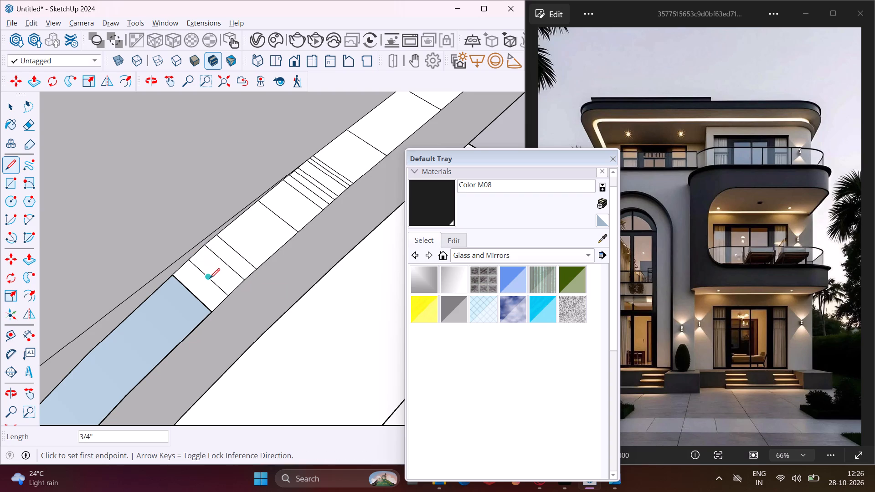
Continue down the curved corner strip with three more 3/4" cross lines between its edges, closing one segment with each.
{"action": "scroll", "coordinate": [210, 279], "scroll_direction": "down", "scroll_amount": 6}
{"action": "middle_click_drag", "start_coordinate": [220, 287], "coordinate": [282, 238]}
{"action": "scroll", "coordinate": [282, 238], "scroll_direction": "down", "scroll_amount": 5}
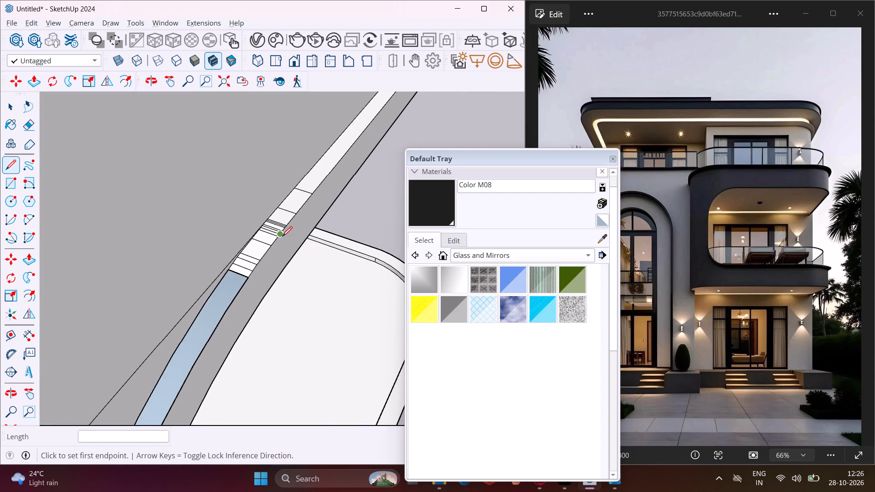
{"action": "scroll", "coordinate": [282, 236], "scroll_direction": "down", "scroll_amount": 8}
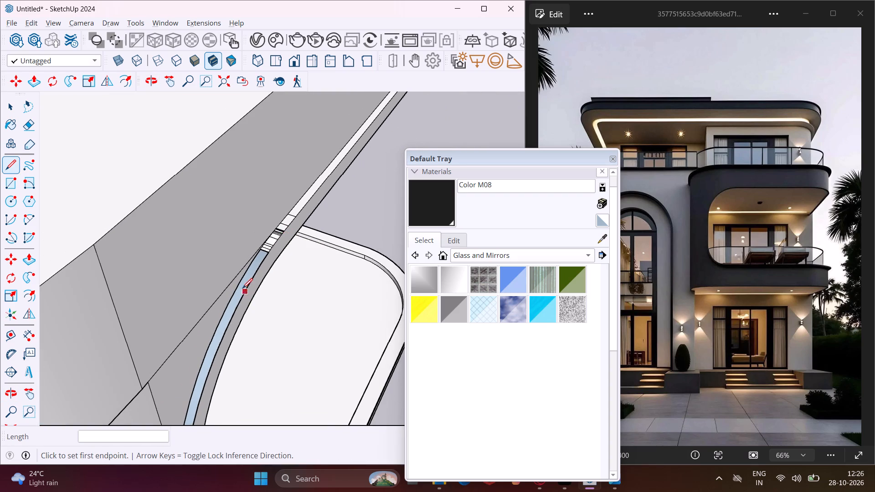
{"action": "scroll", "coordinate": [242, 287], "scroll_direction": "up", "scroll_amount": 4}
{"action": "scroll", "coordinate": [266, 255], "scroll_direction": "up", "scroll_amount": 8}
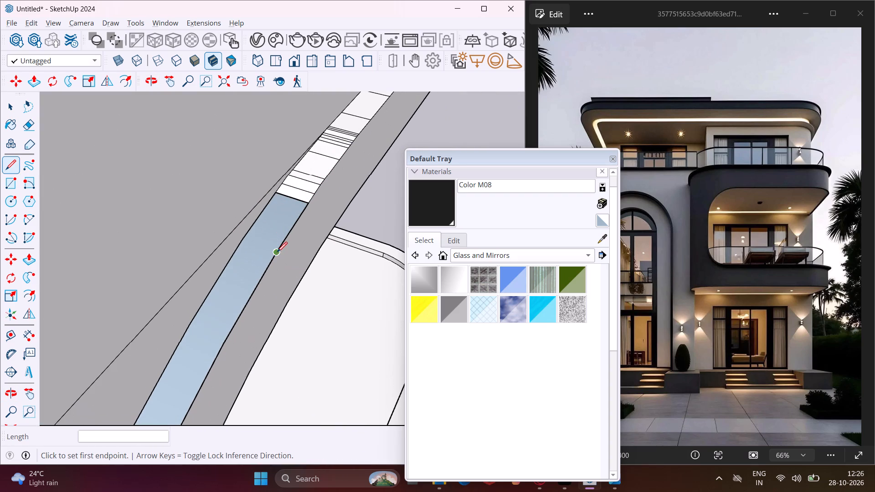
{"action": "left_click", "coordinate": [277, 252]}
{"action": "left_click", "coordinate": [246, 241]}
{"action": "scroll", "coordinate": [274, 237], "scroll_direction": "down", "scroll_amount": 11}
{"action": "scroll", "coordinate": [273, 266], "scroll_direction": "up", "scroll_amount": 3}
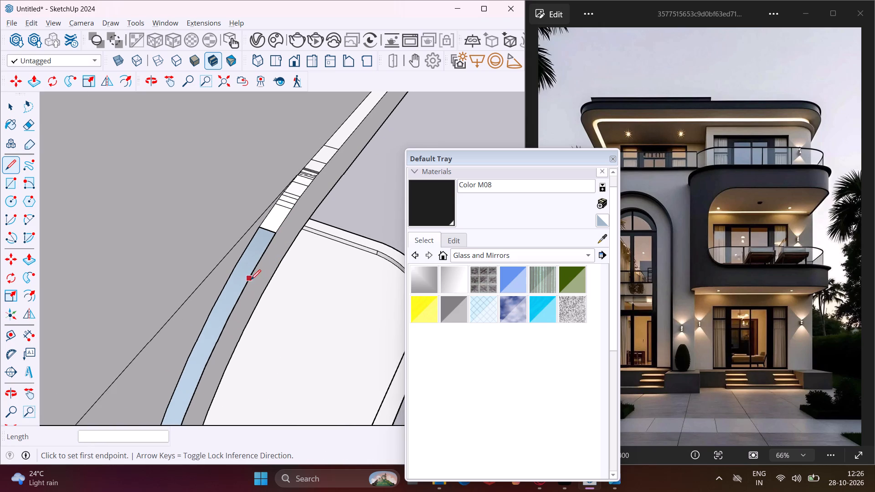
{"action": "left_click", "coordinate": [251, 280]}
{"action": "left_click", "coordinate": [233, 268]}
{"action": "scroll", "coordinate": [237, 269], "scroll_direction": "down", "scroll_amount": 3}
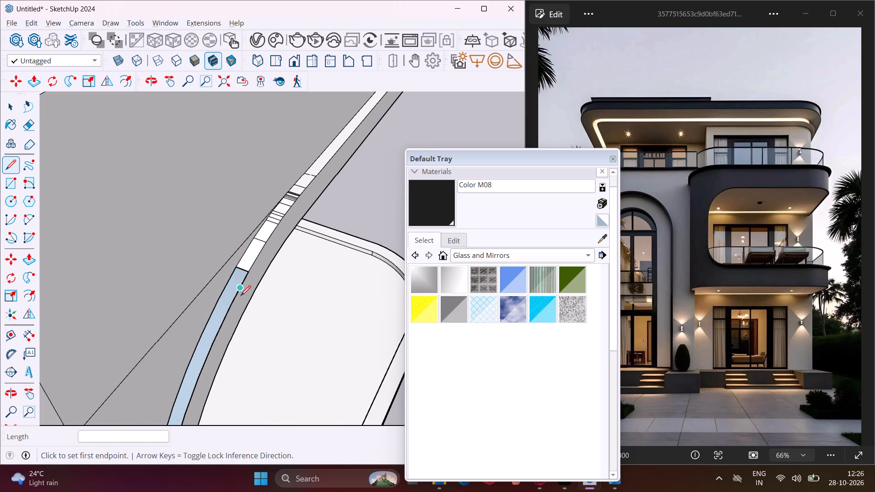
{"action": "left_click", "coordinate": [241, 289]}
{"action": "left_click", "coordinate": [230, 281]}
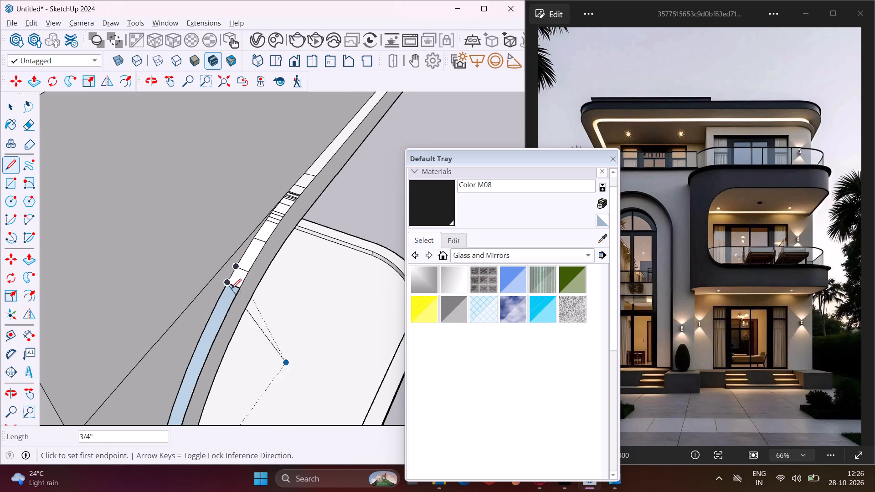
Close the next six segments down the curved corner strip with 3/4" lines between matching points on its two edges.
{"action": "scroll", "coordinate": [232, 293], "scroll_direction": "down", "scroll_amount": 3}
{"action": "scroll", "coordinate": [232, 302], "scroll_direction": "up", "scroll_amount": 2}
{"action": "left_click", "coordinate": [232, 302]}
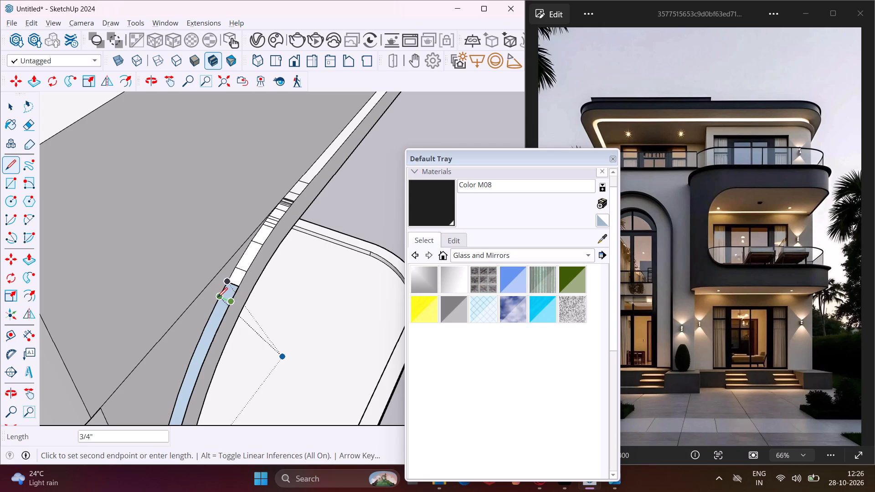
{"action": "left_click", "coordinate": [217, 297]}
{"action": "left_click", "coordinate": [225, 319]}
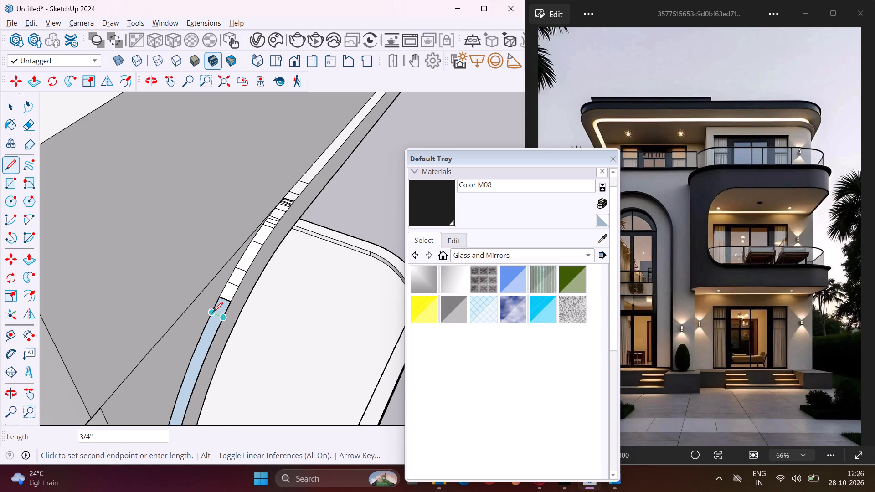
{"action": "left_click", "coordinate": [213, 312]}
{"action": "left_click", "coordinate": [217, 335]}
{"action": "left_click", "coordinate": [204, 327]}
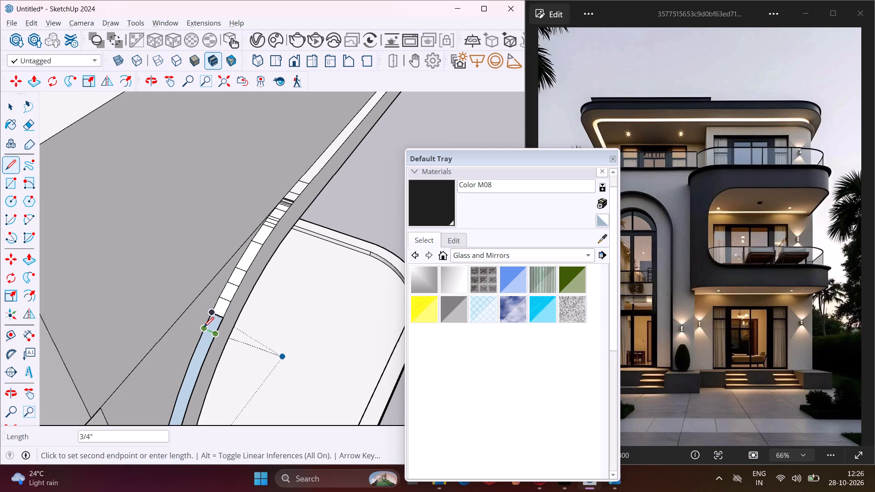
{"action": "left_click", "coordinate": [208, 355]}
{"action": "left_click", "coordinate": [197, 346]}
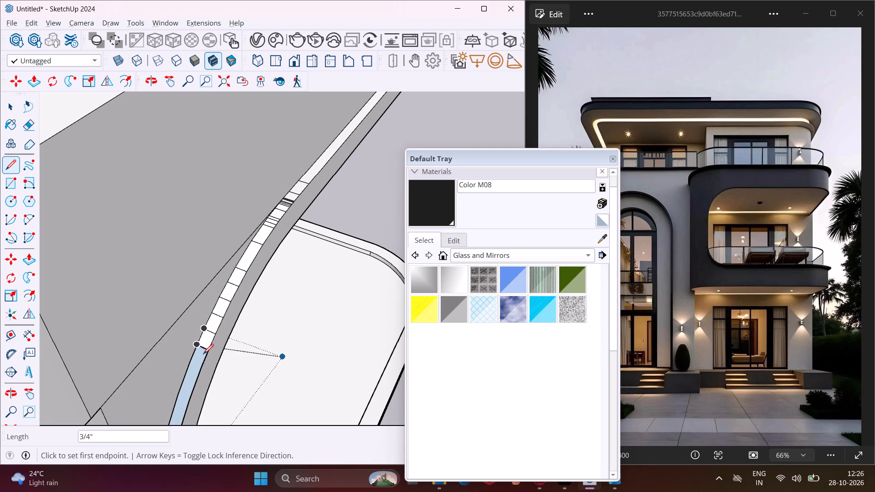
{"action": "left_click", "coordinate": [203, 365]}
{"action": "left_click", "coordinate": [193, 360]}
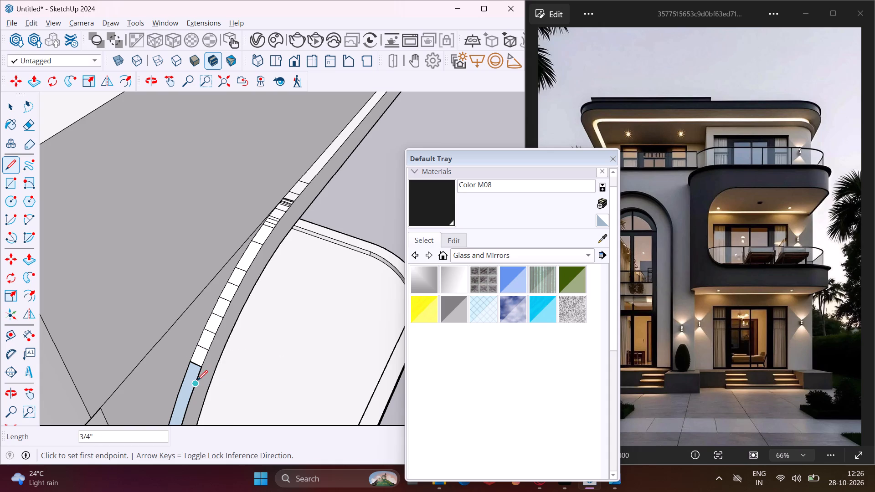
{"action": "left_click", "coordinate": [197, 381]}
{"action": "left_click", "coordinate": [184, 377]}
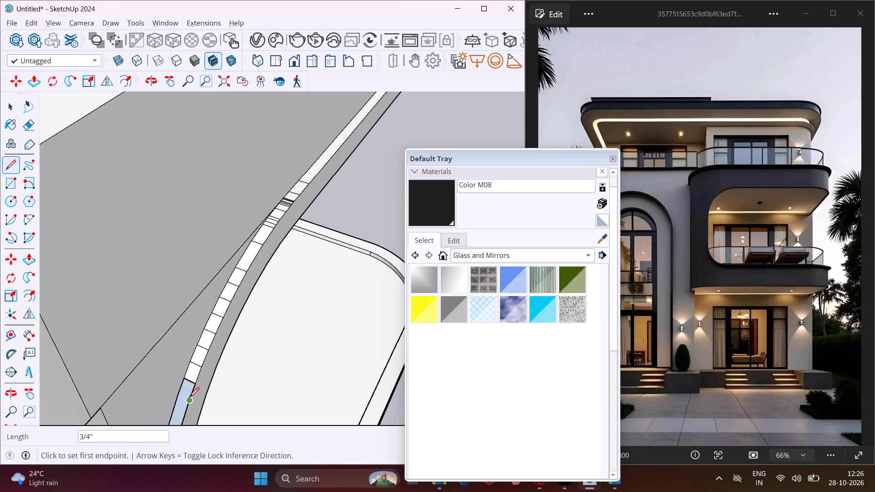
Close five more segments down the curved corner strip with 3/4" lines between matching points on its two edges.
{"action": "left_click", "coordinate": [189, 397]}
{"action": "left_click", "coordinate": [179, 394]}
{"action": "middle_click_drag", "start_coordinate": [179, 394], "coordinate": [189, 344]}
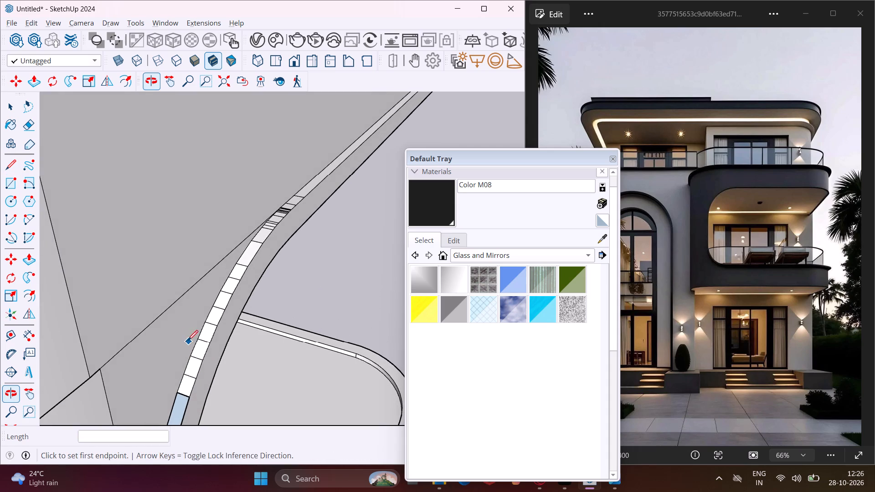
{"action": "middle_click_drag", "start_coordinate": [189, 328], "coordinate": [202, 278]}
{"action": "scroll", "coordinate": [201, 280], "scroll_direction": "down", "scroll_amount": 3}
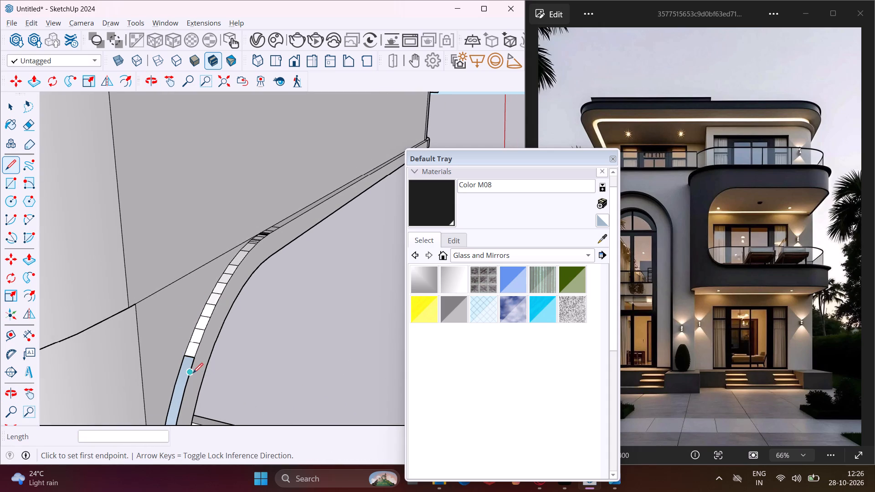
{"action": "left_click", "coordinate": [192, 373]}
{"action": "left_click", "coordinate": [180, 370]}
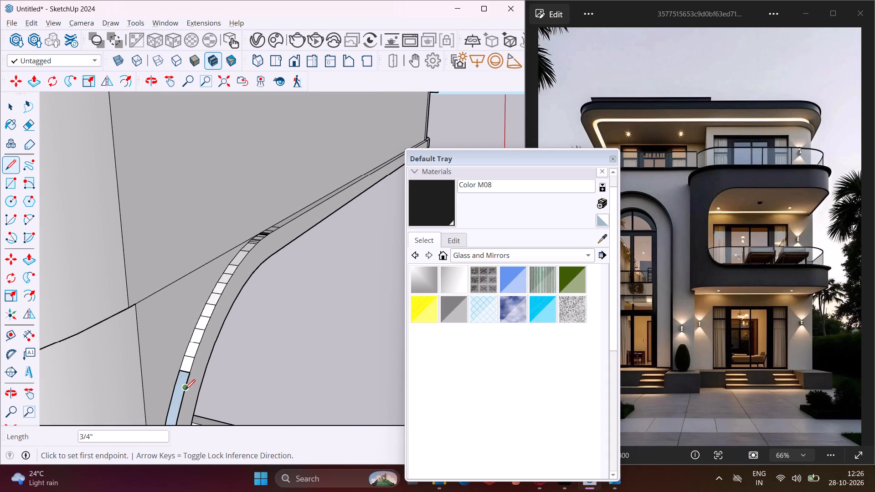
{"action": "left_click", "coordinate": [185, 389]}
{"action": "left_click", "coordinate": [173, 388]}
{"action": "left_click", "coordinate": [183, 403]}
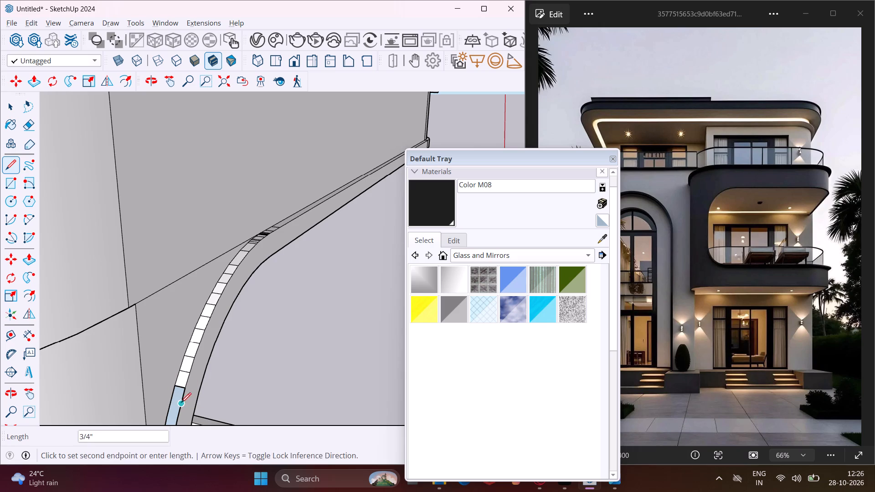
{"action": "left_click", "coordinate": [173, 403]}
{"action": "left_click", "coordinate": [181, 417]}
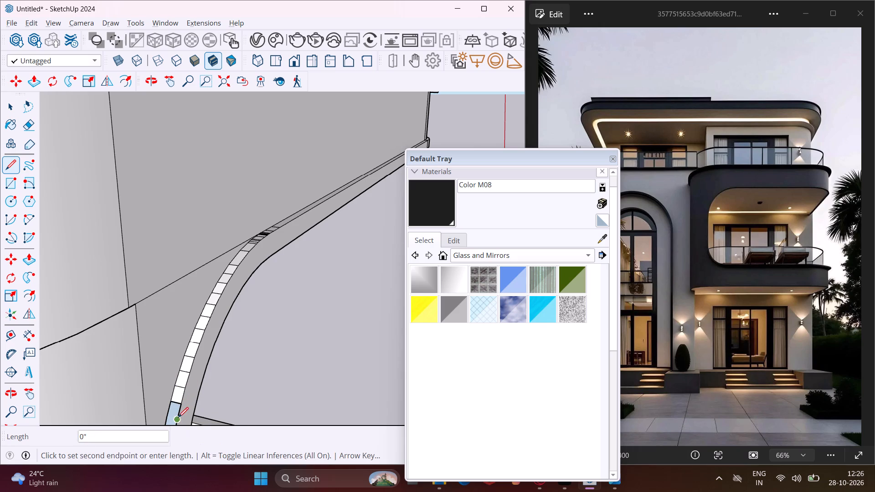
{"action": "left_click", "coordinate": [164, 417]}
Continue down the curved corner strip with three more 3/4" cross lines, closing one segment with each.
{"action": "scroll", "coordinate": [164, 410], "scroll_direction": "down", "scroll_amount": 1}
{"action": "middle_click_drag", "start_coordinate": [164, 410], "coordinate": [159, 335]}
{"action": "scroll", "coordinate": [159, 335], "scroll_direction": "down", "scroll_amount": 3}
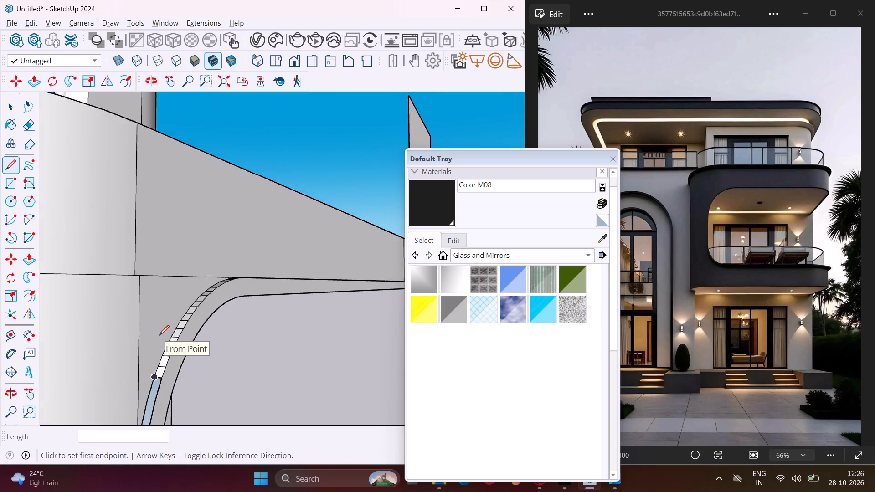
{"action": "scroll", "coordinate": [159, 335], "scroll_direction": "down", "scroll_amount": 6}
{"action": "scroll", "coordinate": [159, 371], "scroll_direction": "up", "scroll_amount": 7}
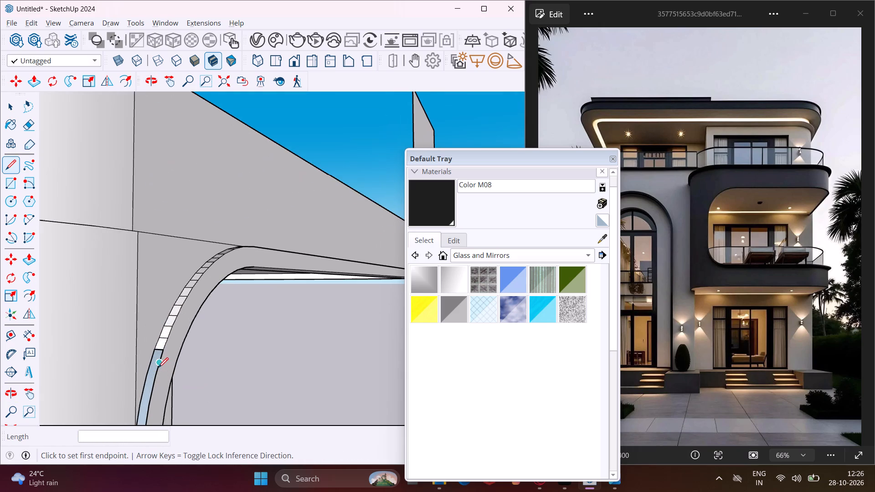
{"action": "left_click", "coordinate": [158, 367]}
{"action": "left_click", "coordinate": [151, 366]}
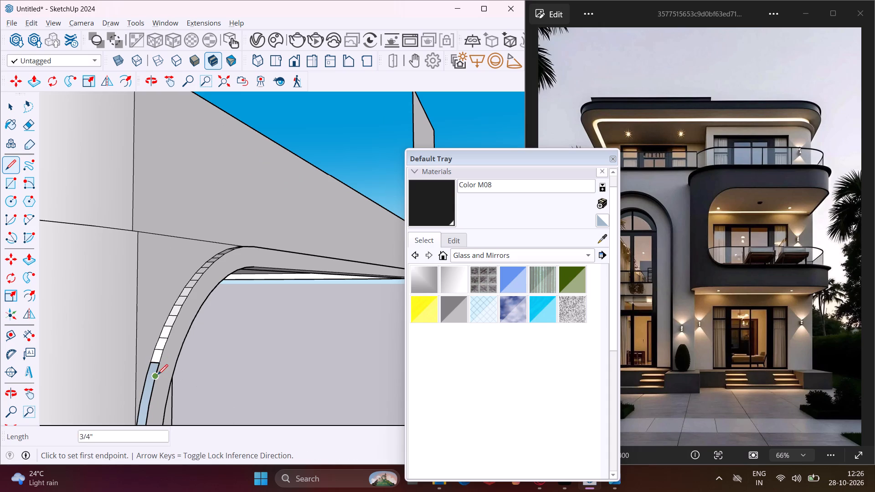
{"action": "left_click", "coordinate": [158, 374]}
{"action": "left_click", "coordinate": [147, 375]}
{"action": "left_click", "coordinate": [150, 394]}
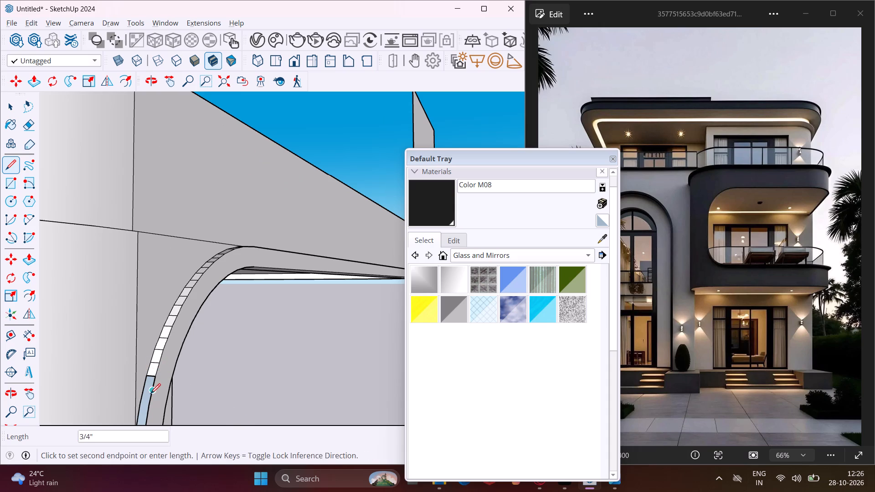
{"action": "left_click", "coordinate": [142, 393]}
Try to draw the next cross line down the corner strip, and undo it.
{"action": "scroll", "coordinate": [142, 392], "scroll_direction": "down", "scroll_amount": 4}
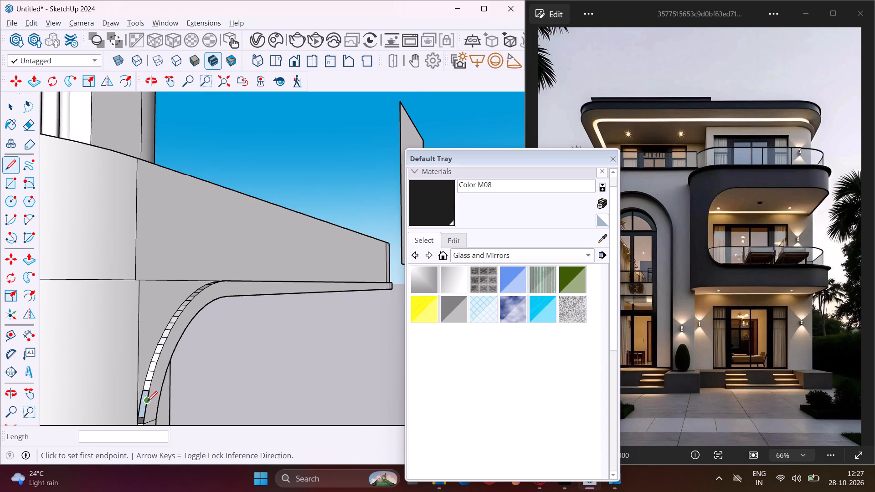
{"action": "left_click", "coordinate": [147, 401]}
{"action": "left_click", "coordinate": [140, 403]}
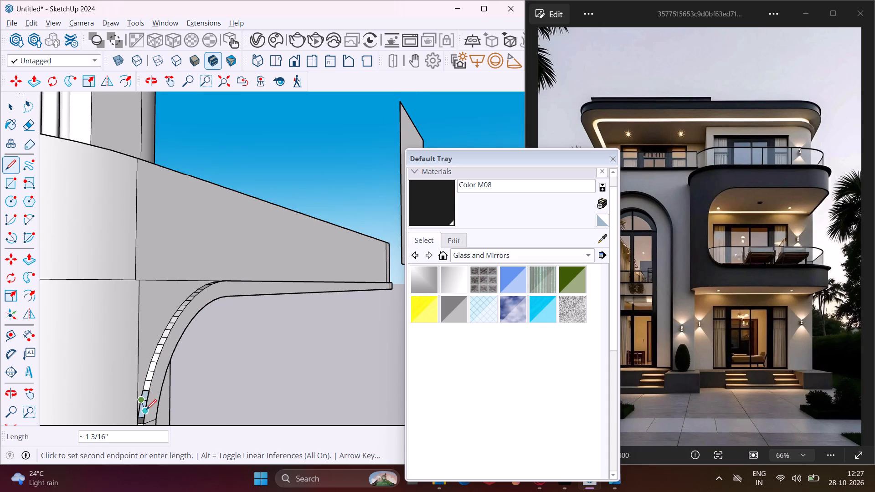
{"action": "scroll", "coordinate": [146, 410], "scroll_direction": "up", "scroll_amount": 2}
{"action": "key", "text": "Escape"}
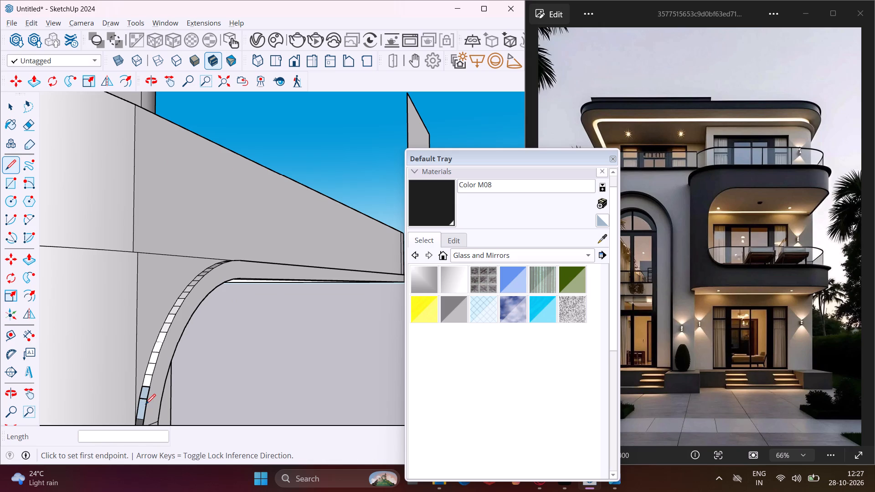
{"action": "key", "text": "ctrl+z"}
Close the next three segments near the lower end of the curved strip with 3/4" lines between its edges.
{"action": "scroll", "coordinate": [145, 400], "scroll_direction": "up", "scroll_amount": 4}
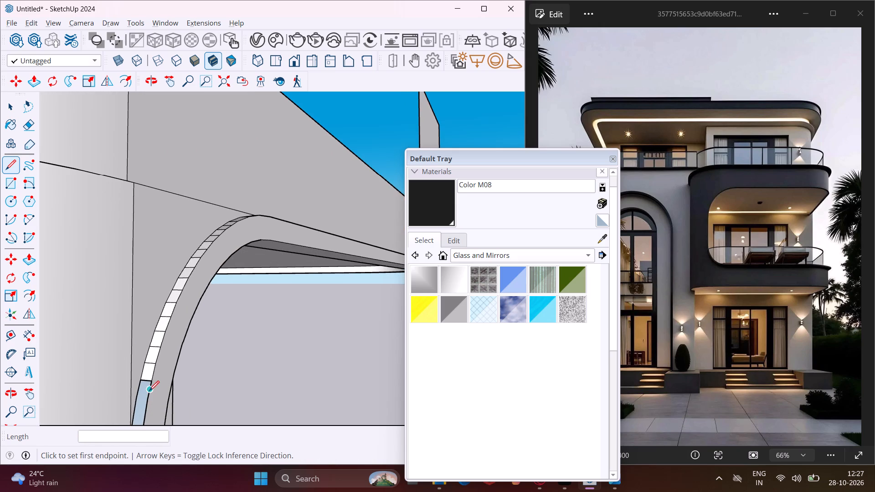
{"action": "left_click", "coordinate": [149, 391]}
{"action": "left_click", "coordinate": [138, 390]}
{"action": "left_click", "coordinate": [148, 400]}
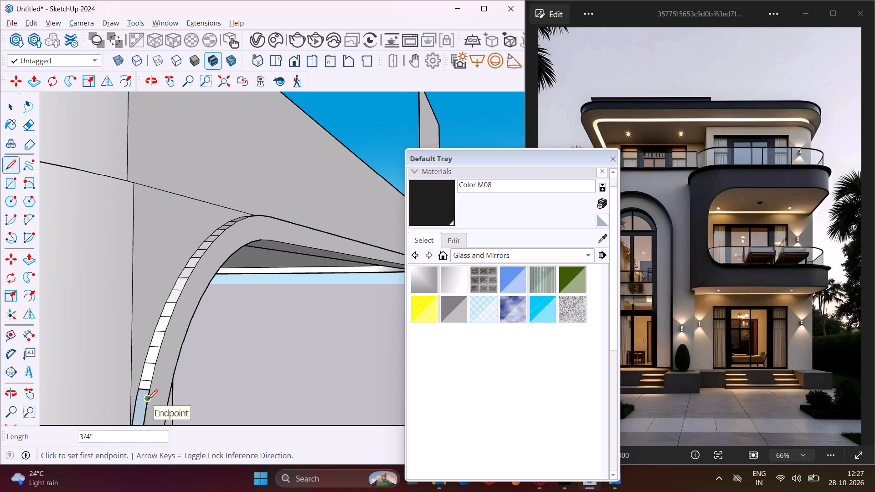
{"action": "left_click", "coordinate": [139, 400]}
{"action": "scroll", "coordinate": [139, 400], "scroll_direction": "down", "scroll_amount": 3}
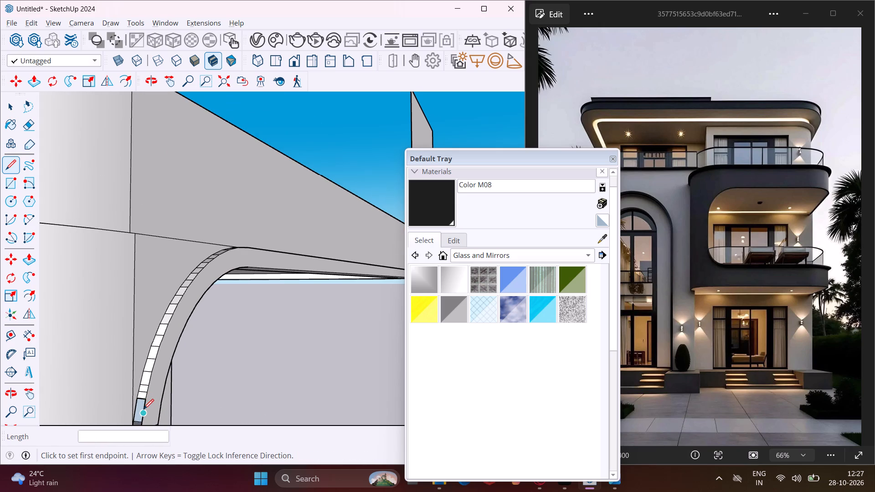
{"action": "left_click", "coordinate": [143, 409]}
{"action": "left_click", "coordinate": [135, 409]}
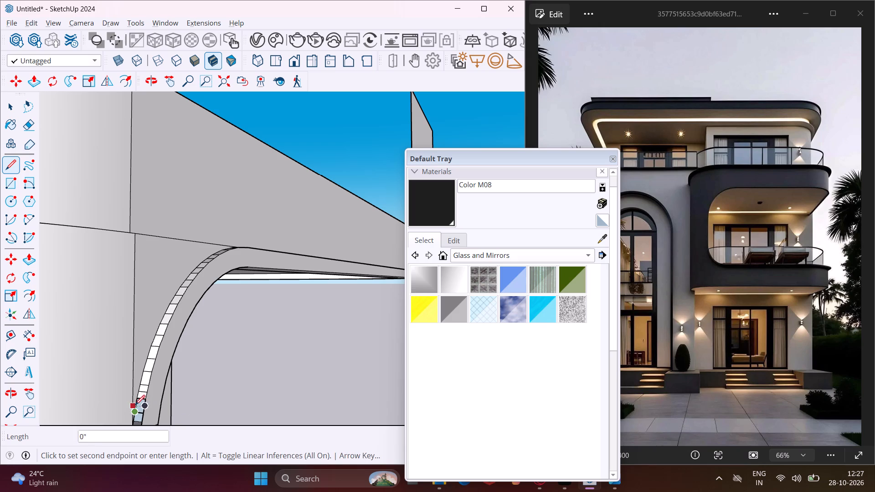
{"action": "scroll", "coordinate": [144, 405], "scroll_direction": "up", "scroll_amount": 2}
{"action": "key", "text": "Escape"}
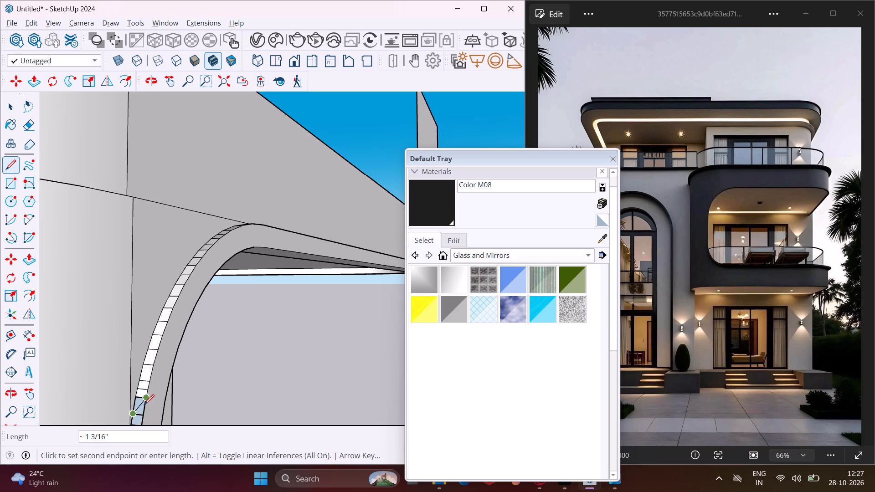
{"action": "scroll", "coordinate": [146, 407], "scroll_direction": "up", "scroll_amount": 3}
{"action": "left_click", "coordinate": [146, 406]}
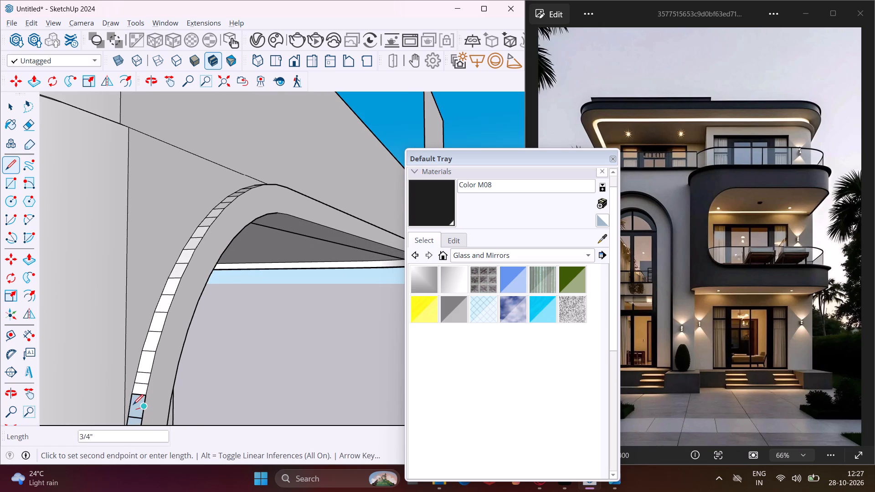
{"action": "left_click", "coordinate": [133, 405]}
Close one segment at the upper end and one at the lower end of the remaining gap with 3/4" cross lines.
{"action": "scroll", "coordinate": [130, 395], "scroll_direction": "down", "scroll_amount": 6}
{"action": "scroll", "coordinate": [136, 415], "scroll_direction": "up", "scroll_amount": 2}
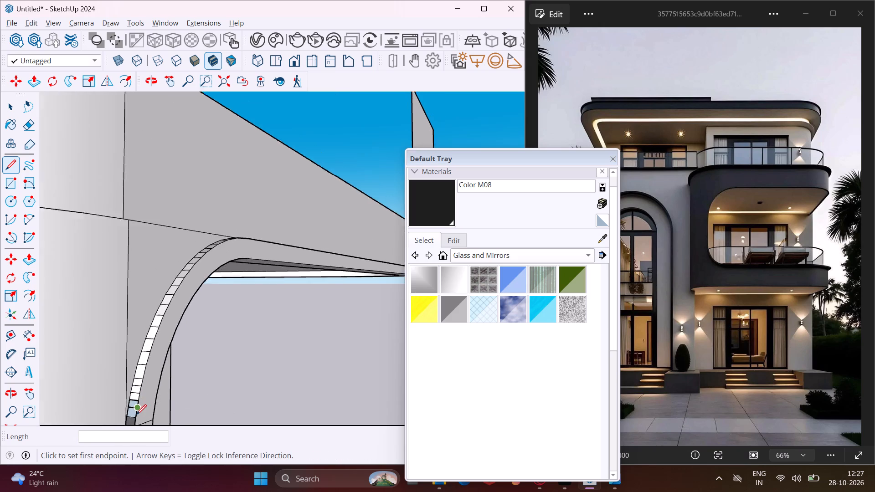
{"action": "scroll", "coordinate": [136, 415], "scroll_direction": "up", "scroll_amount": 8}
{"action": "left_click", "coordinate": [139, 399]}
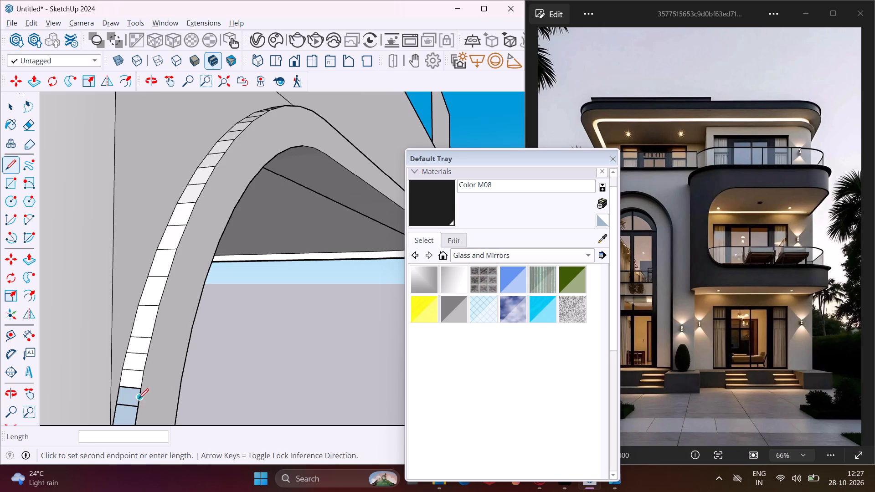
{"action": "left_click", "coordinate": [121, 398]}
{"action": "scroll", "coordinate": [117, 389], "scroll_direction": "down", "scroll_amount": 3}
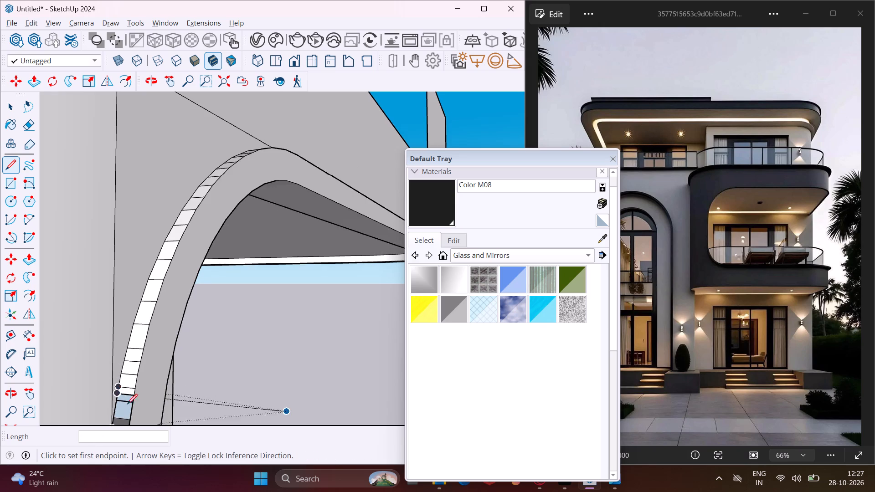
{"action": "scroll", "coordinate": [134, 416], "scroll_direction": "up", "scroll_amount": 3}
{"action": "middle_click_drag", "start_coordinate": [133, 402], "coordinate": [139, 377]}
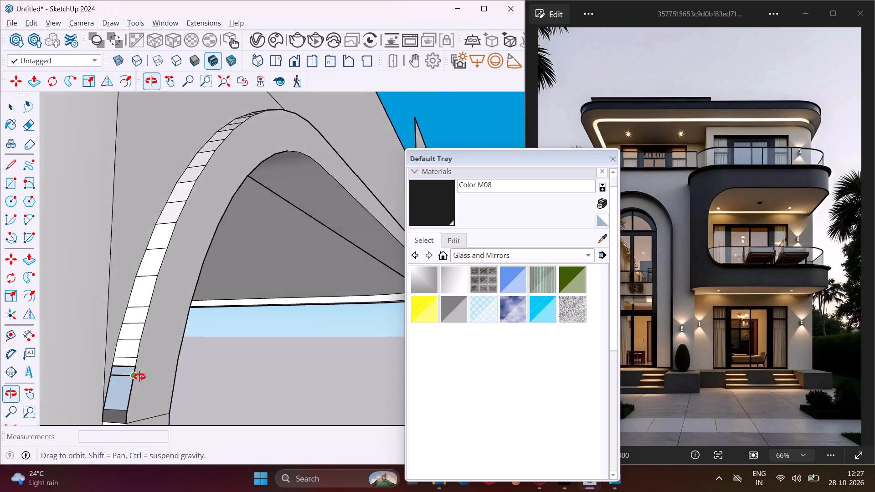
{"action": "middle_click_drag", "start_coordinate": [139, 377], "coordinate": [147, 363]}
{"action": "left_click", "coordinate": [134, 391]}
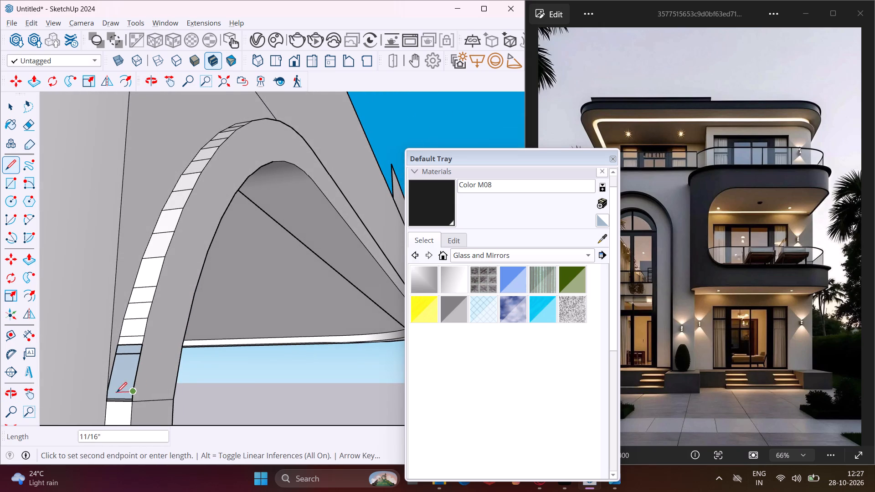
{"action": "left_click", "coordinate": [110, 393]}
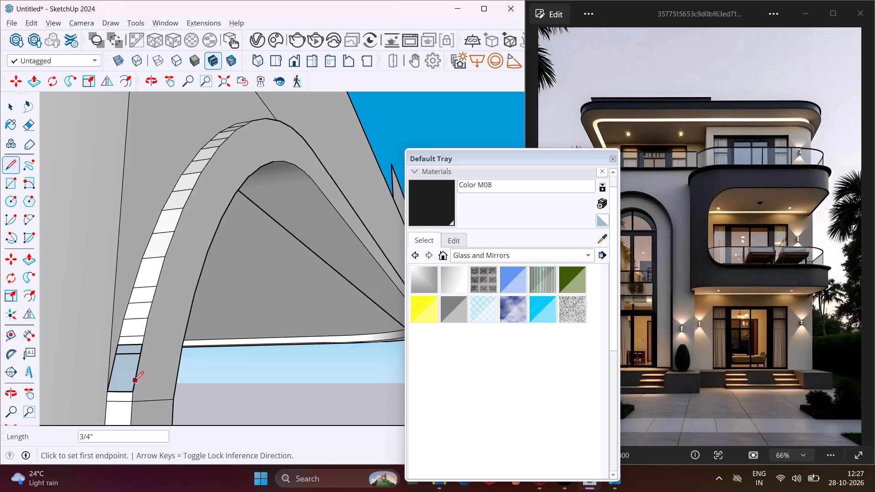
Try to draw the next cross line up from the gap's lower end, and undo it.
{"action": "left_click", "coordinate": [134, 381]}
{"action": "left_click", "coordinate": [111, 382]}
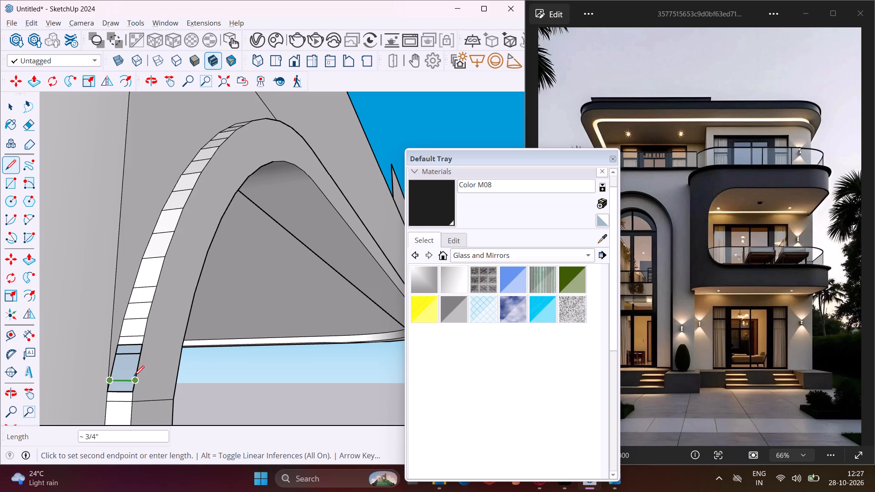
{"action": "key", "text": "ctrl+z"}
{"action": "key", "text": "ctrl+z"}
Draw two 3/4" lines across the remaining gap, closing segments upward from its lower end.
{"action": "scroll", "coordinate": [134, 376], "scroll_direction": "up", "scroll_amount": 4}
{"action": "middle_click_drag", "start_coordinate": [135, 376], "coordinate": [141, 391]}
{"action": "left_click", "coordinate": [141, 385]}
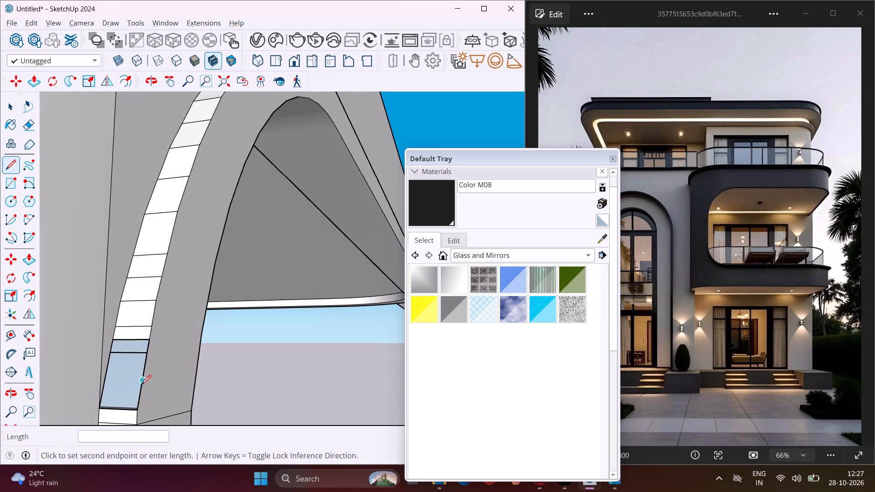
{"action": "left_click", "coordinate": [106, 378]}
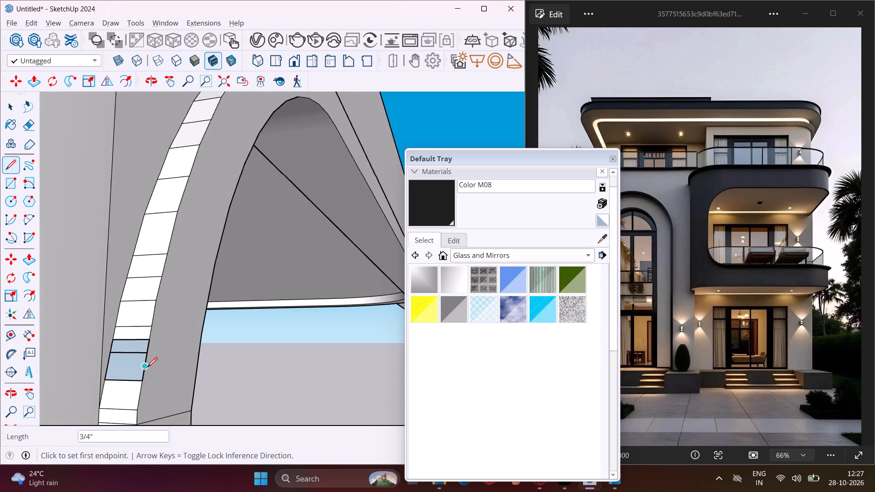
{"action": "left_click", "coordinate": [148, 367]}
{"action": "left_click", "coordinate": [111, 365]}
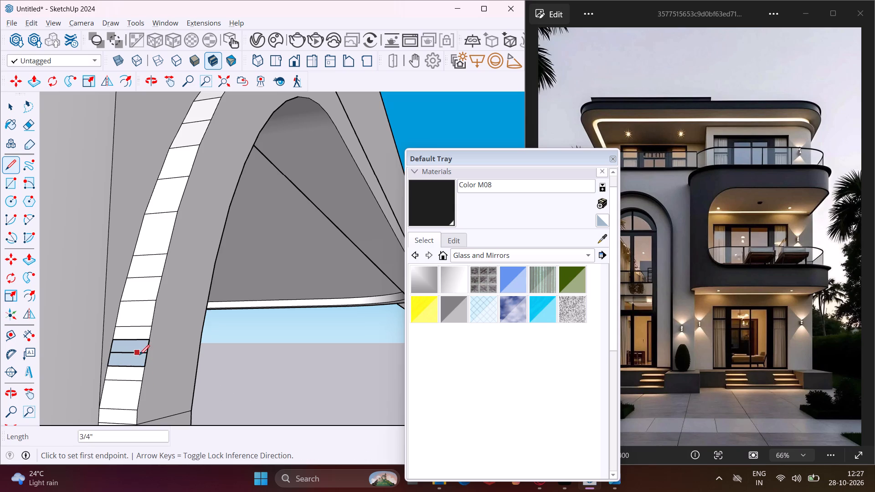
Erase the stray cross line that divides the last open piece of the corner strip.
{"action": "key", "text": "Escape"}
{"action": "key", "text": "space"}
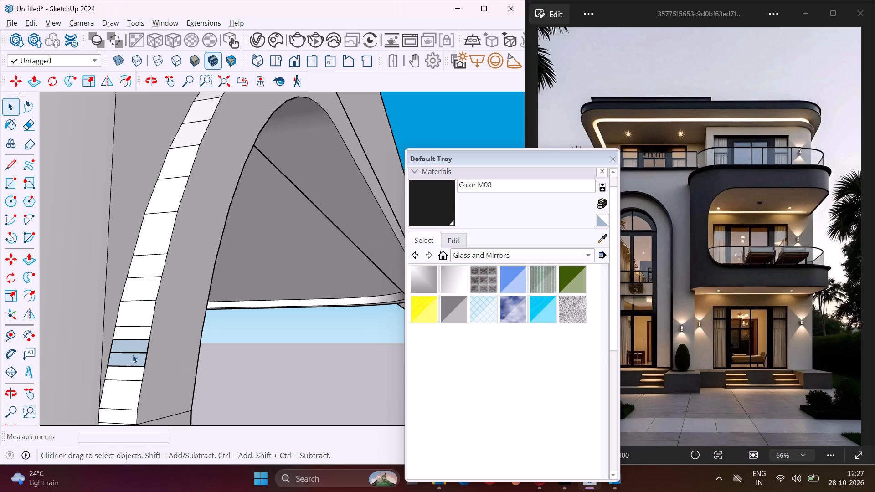
{"action": "key", "text": "e"}
{"action": "left_click", "coordinate": [129, 354]}
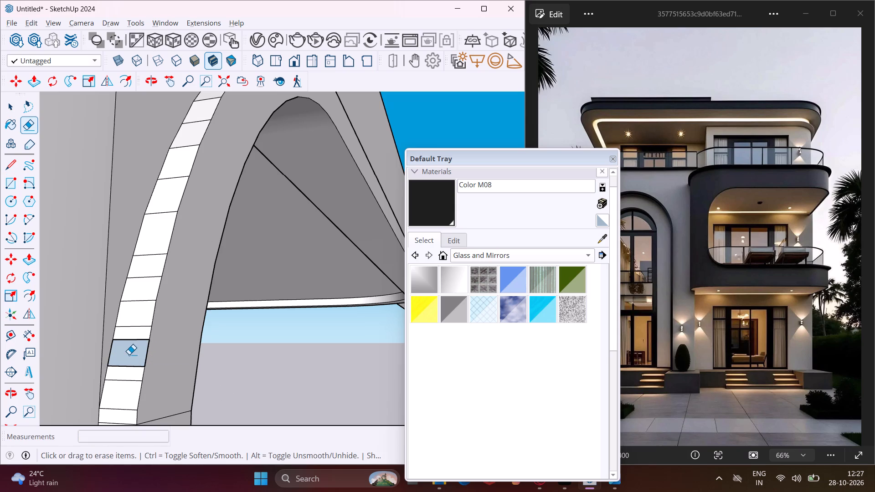
{"action": "key", "text": "Escape"}
{"action": "key", "text": "space"}
Close the last open piece of the corner strip with a 3/4" line across its middle.
{"action": "middle_click_drag", "start_coordinate": [157, 341], "coordinate": [155, 405]}
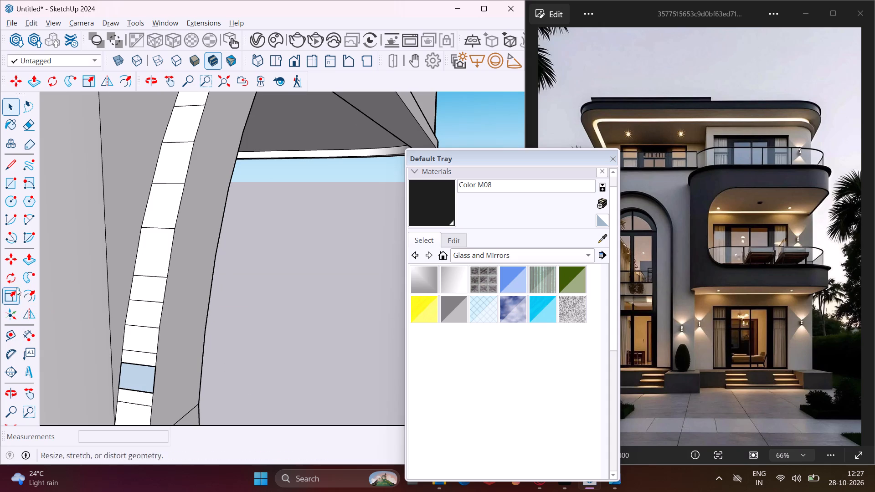
{"action": "left_click", "coordinate": [11, 163]}
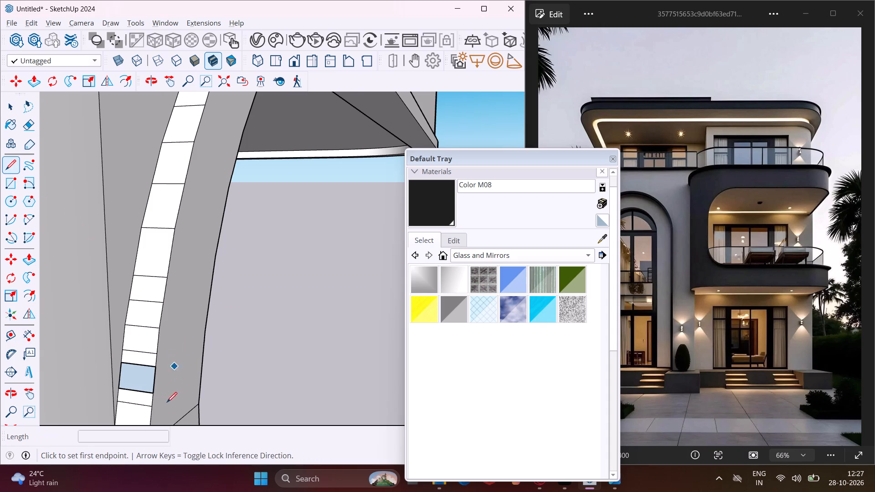
{"action": "scroll", "coordinate": [160, 400], "scroll_direction": "up", "scroll_amount": 7}
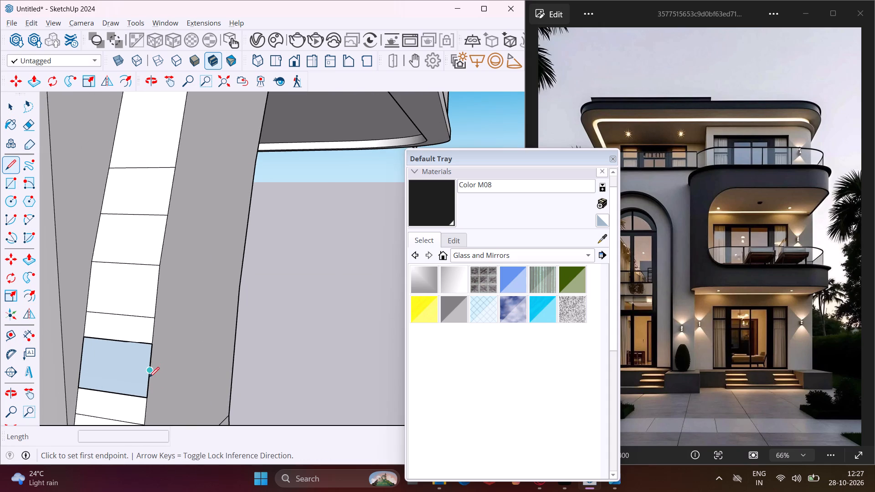
{"action": "left_click", "coordinate": [151, 373]}
{"action": "left_click", "coordinate": [81, 364]}
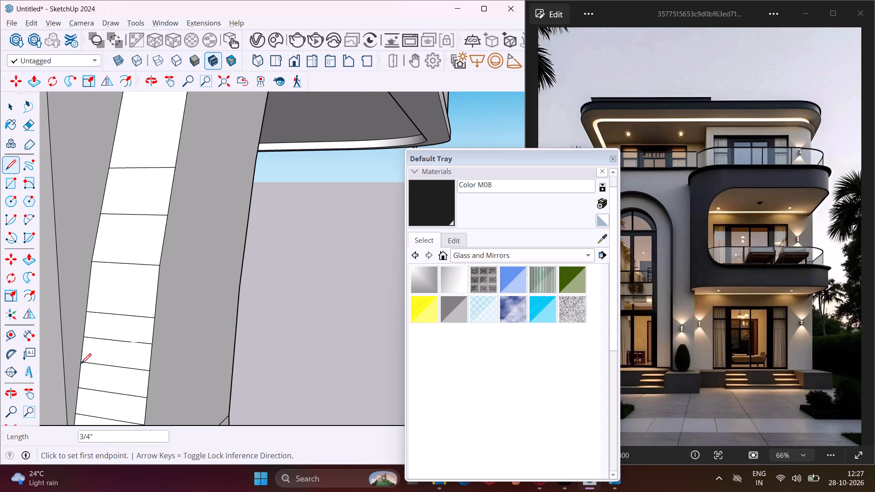
{"action": "scroll", "coordinate": [134, 331], "scroll_direction": "down", "scroll_amount": 15}
{"action": "scroll", "coordinate": [142, 301], "scroll_direction": "down", "scroll_amount": 7}
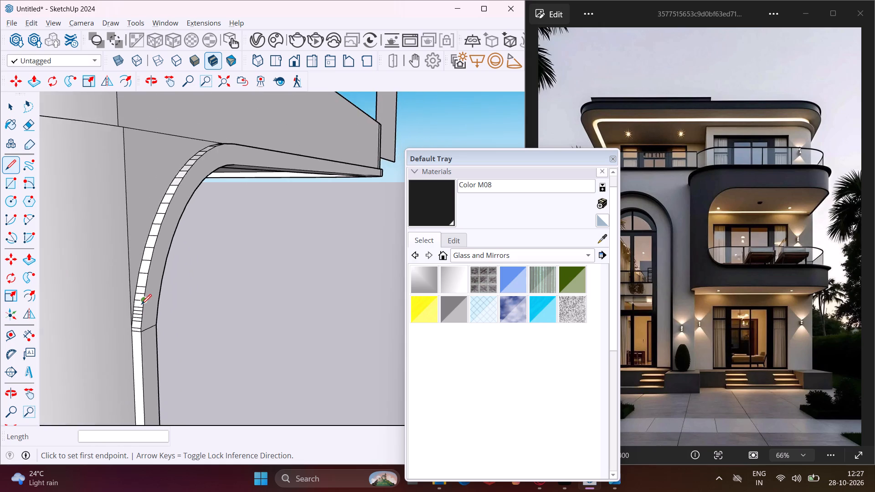
Push/Pull the loose rectangular panel beside the villa to a thickness of about 1 9/16".
{"action": "scroll", "coordinate": [141, 304], "scroll_direction": "down", "scroll_amount": 17}
{"action": "scroll", "coordinate": [169, 290], "scroll_direction": "down", "scroll_amount": 11}
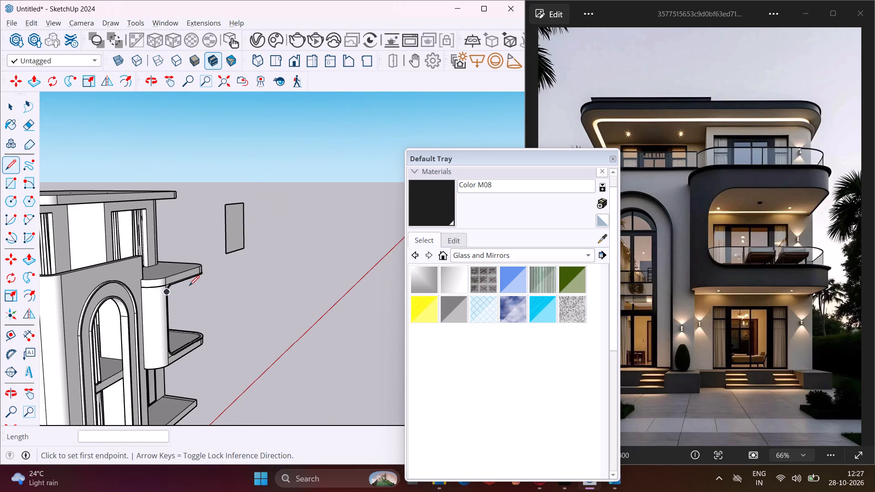
{"action": "key", "text": "Escape"}
{"action": "key", "text": "space"}
{"action": "middle_click_drag", "start_coordinate": [205, 256], "coordinate": [131, 306]}
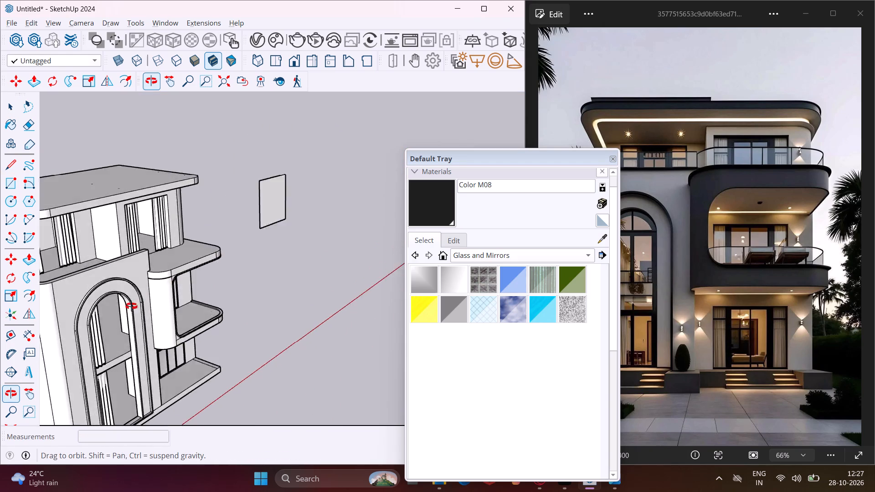
{"action": "middle_click_drag", "start_coordinate": [131, 306], "coordinate": [38, 343]}
{"action": "scroll", "coordinate": [248, 174], "scroll_direction": "up", "scroll_amount": 5}
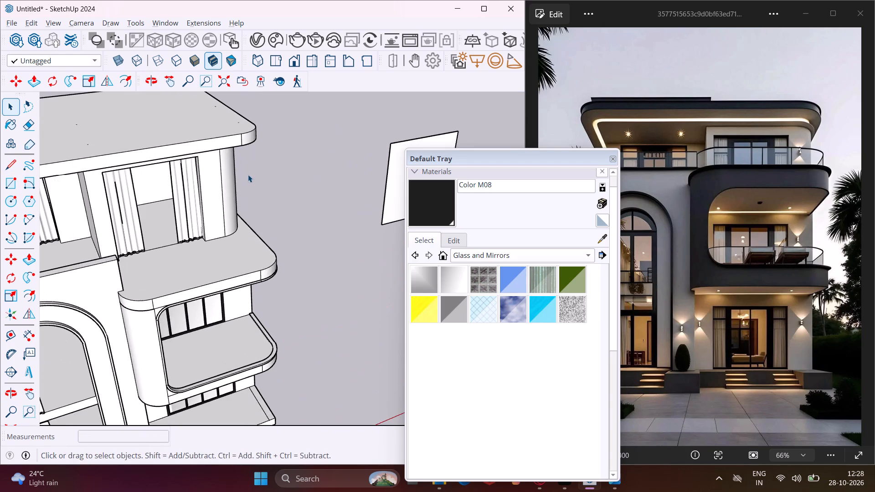
{"action": "scroll", "coordinate": [248, 174], "scroll_direction": "up", "scroll_amount": 3}
{"action": "scroll", "coordinate": [232, 208], "scroll_direction": "down", "scroll_amount": 7}
{"action": "scroll", "coordinate": [132, 247], "scroll_direction": "down", "scroll_amount": 6}
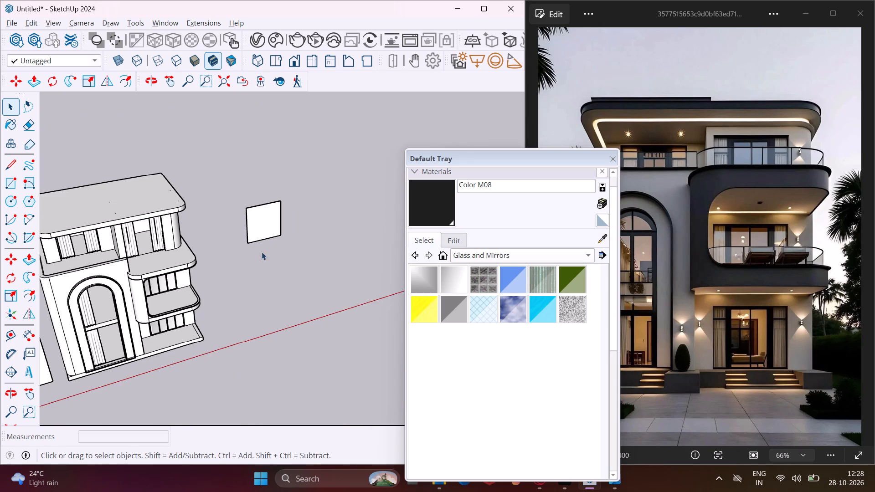
{"action": "middle_click_drag", "start_coordinate": [308, 207], "coordinate": [160, 162]}
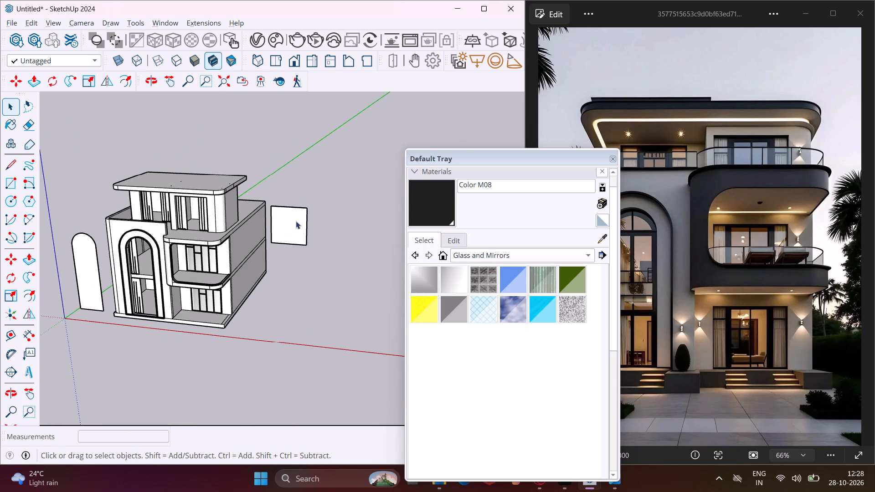
{"action": "scroll", "coordinate": [305, 224], "scroll_direction": "up", "scroll_amount": 8}
{"action": "middle_click_drag", "start_coordinate": [305, 224], "coordinate": [363, 235]}
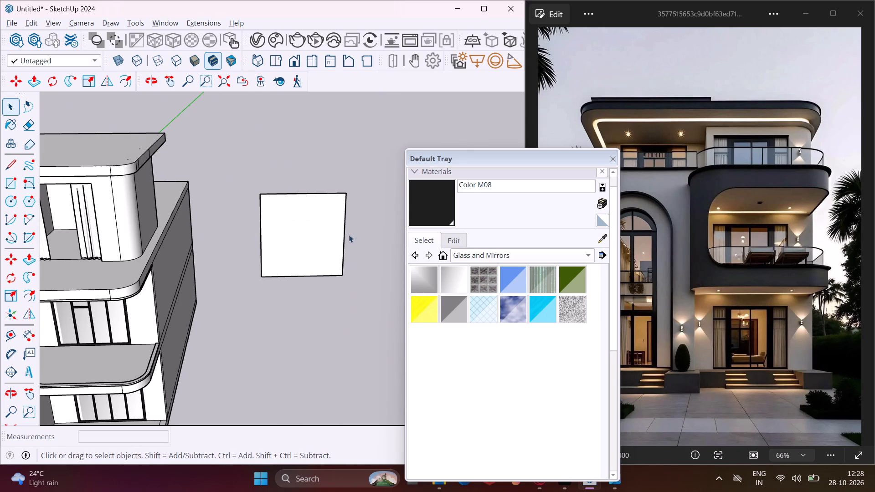
{"action": "left_click", "coordinate": [336, 222]}
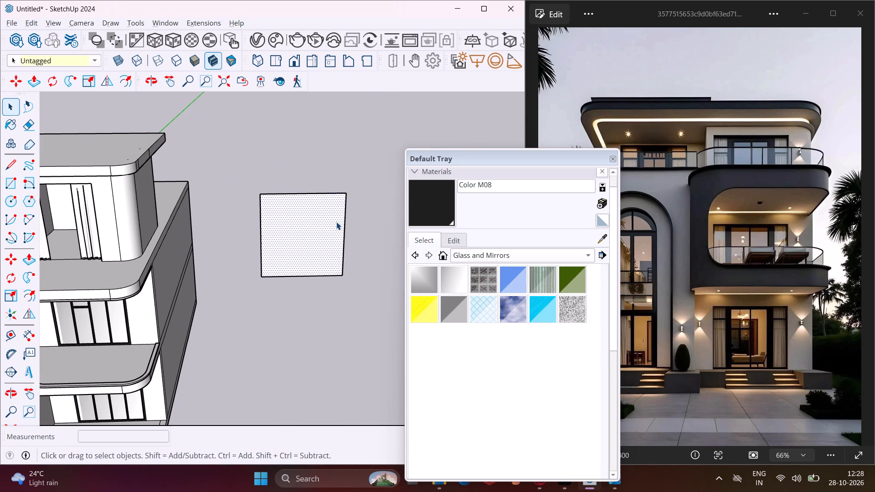
{"action": "key", "text": "p"}
{"action": "left_click", "coordinate": [336, 222]}
{"action": "middle_click_drag", "start_coordinate": [335, 222], "coordinate": [98, 300]}
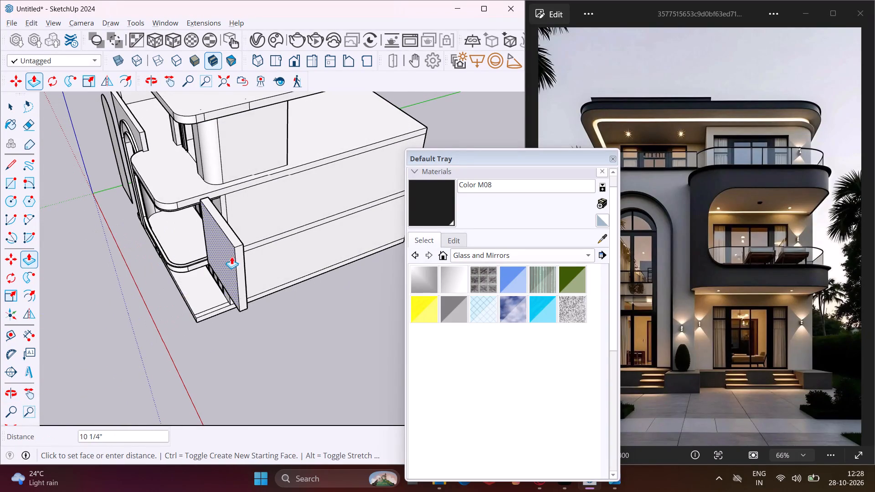
{"action": "scroll", "coordinate": [232, 256], "scroll_direction": "up", "scroll_amount": 10}
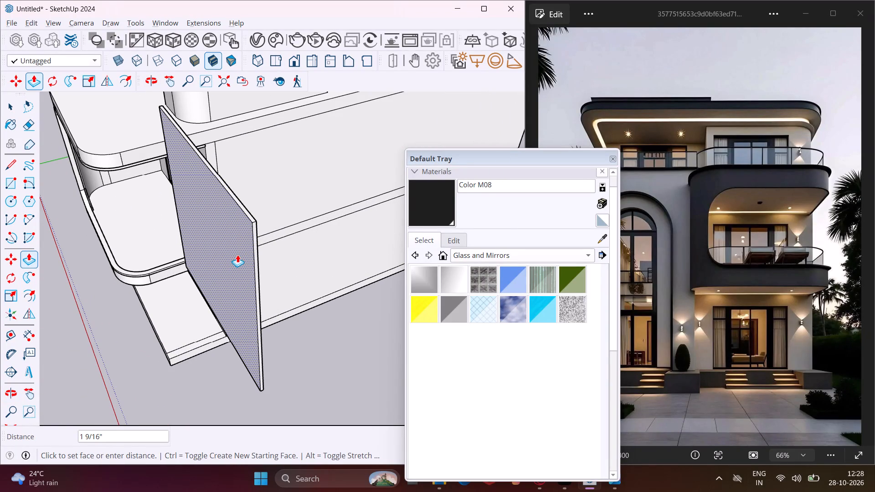
{"action": "left_click", "coordinate": [237, 255]}
{"action": "key", "text": "Escape"}
{"action": "key", "text": "space"}
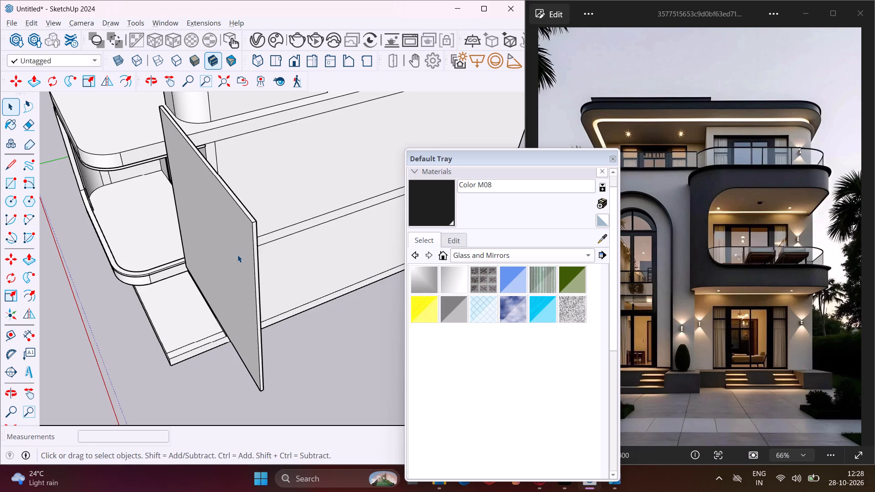
Offset the thickened panel's front face outline inward by about 2 1/2" to form the window's border frame.
{"action": "middle_click_drag", "start_coordinate": [240, 255], "coordinate": [451, 226]}
{"action": "scroll", "coordinate": [266, 177], "scroll_direction": "down", "scroll_amount": 2}
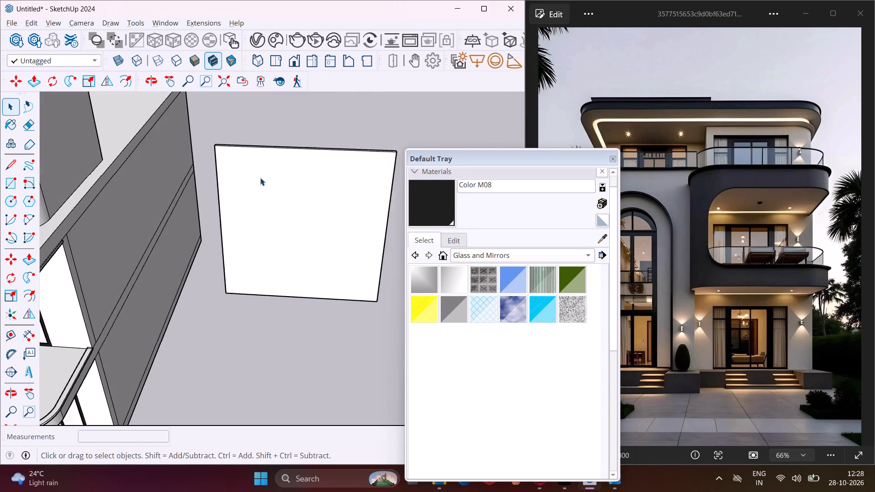
{"action": "scroll", "coordinate": [260, 178], "scroll_direction": "down", "scroll_amount": 7}
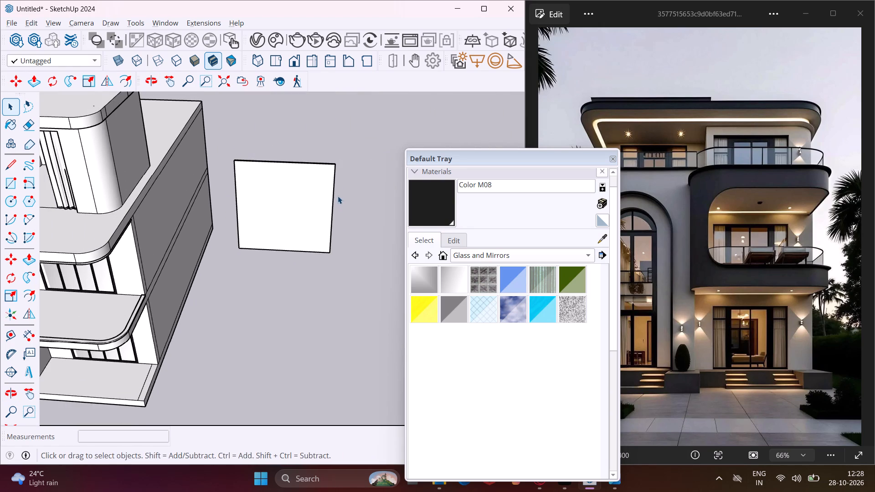
{"action": "scroll", "coordinate": [335, 181], "scroll_direction": "up", "scroll_amount": 8}
{"action": "left_click", "coordinate": [329, 174]}
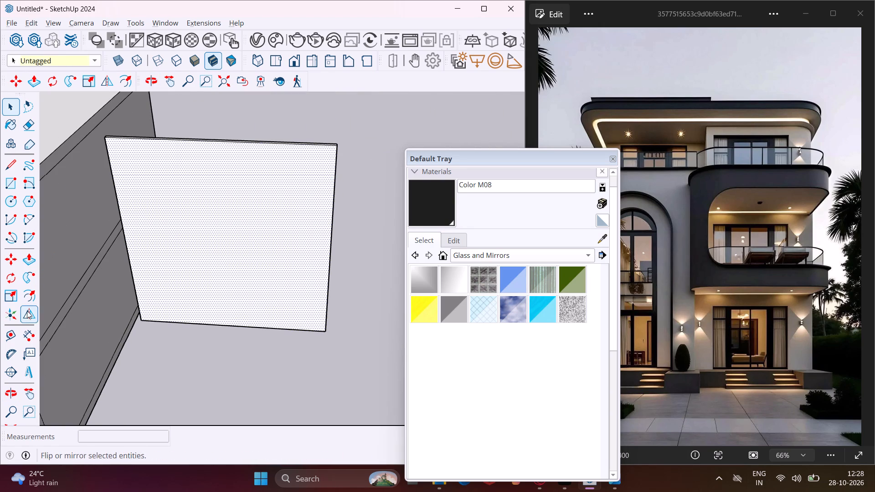
{"action": "left_click", "coordinate": [30, 300]}
{"action": "scroll", "coordinate": [130, 247], "scroll_direction": "up", "scroll_amount": 7}
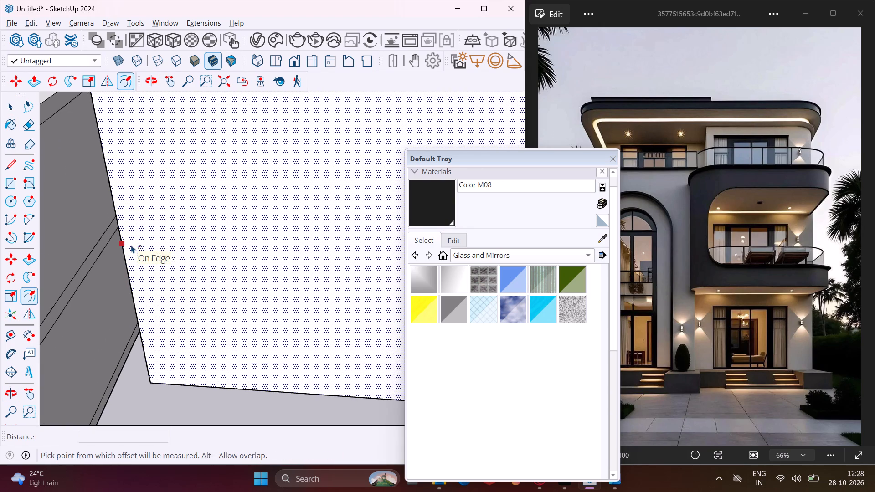
{"action": "left_click", "coordinate": [131, 245]}
{"action": "left_click", "coordinate": [133, 245]}
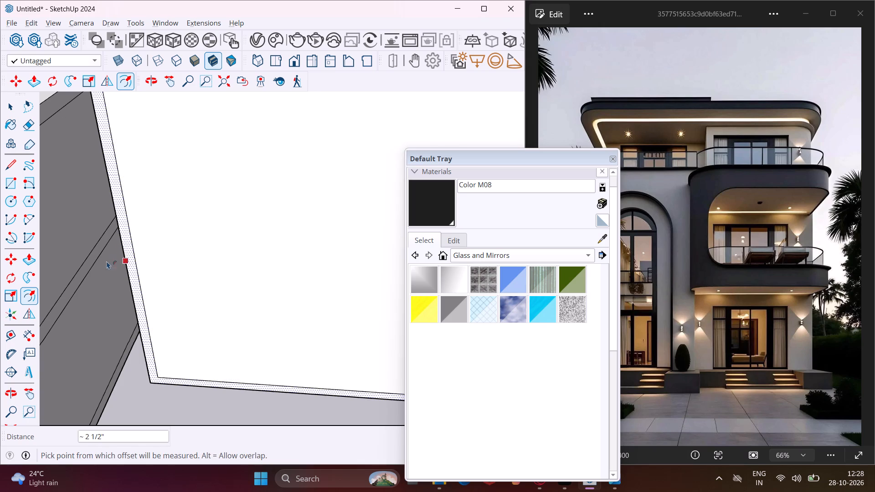
{"action": "scroll", "coordinate": [105, 263], "scroll_direction": "down", "scroll_amount": 4}
{"action": "key", "text": "Escape"}
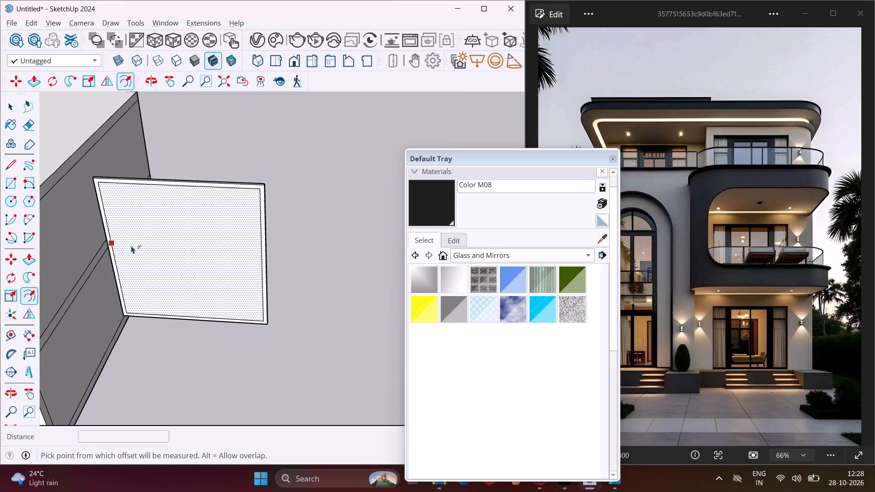
{"action": "key", "text": "Escape"}
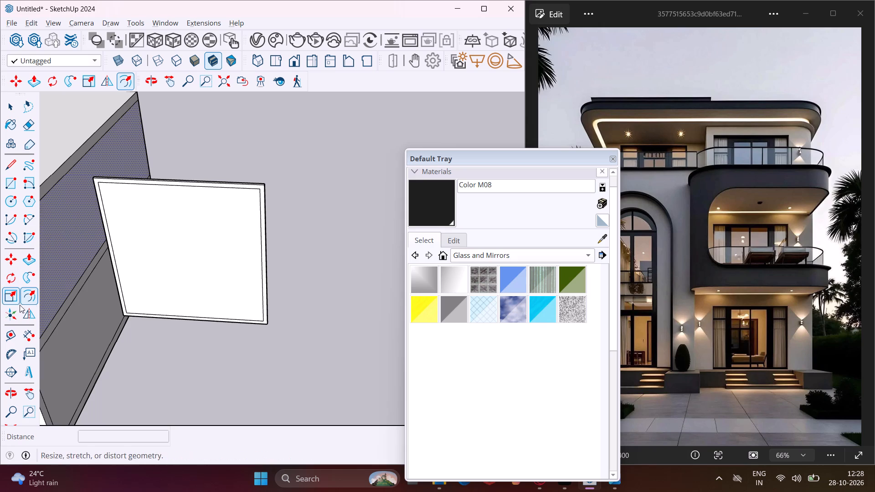
Draw three vertical lines about 8' 1 3/8" long across the inner face, dividing it into four panes.
{"action": "left_click", "coordinate": [13, 174]}
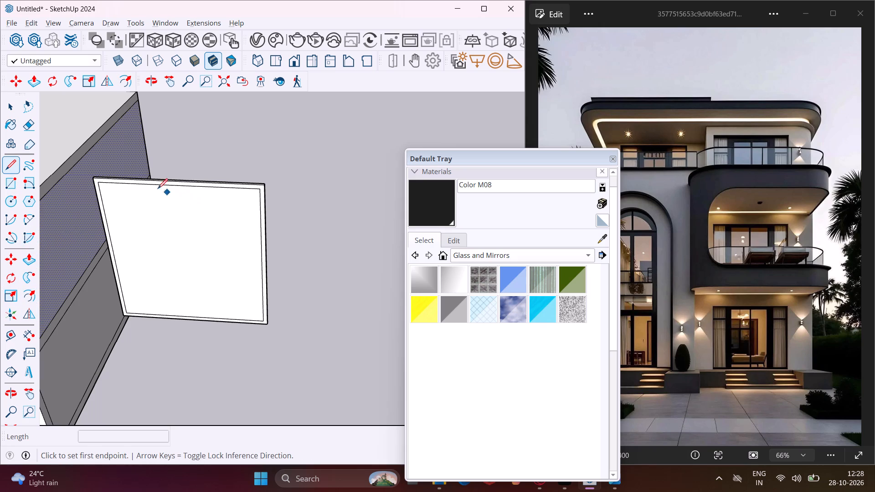
{"action": "left_click", "coordinate": [132, 187]}
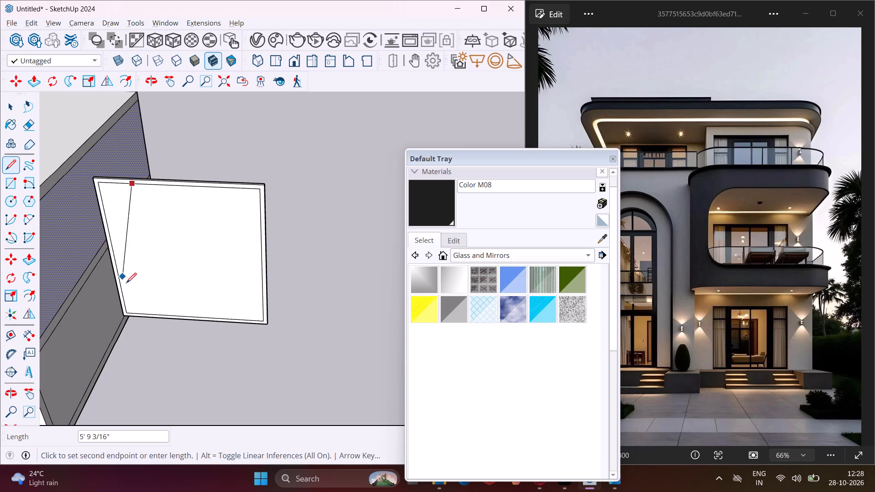
{"action": "left_click", "coordinate": [154, 314]}
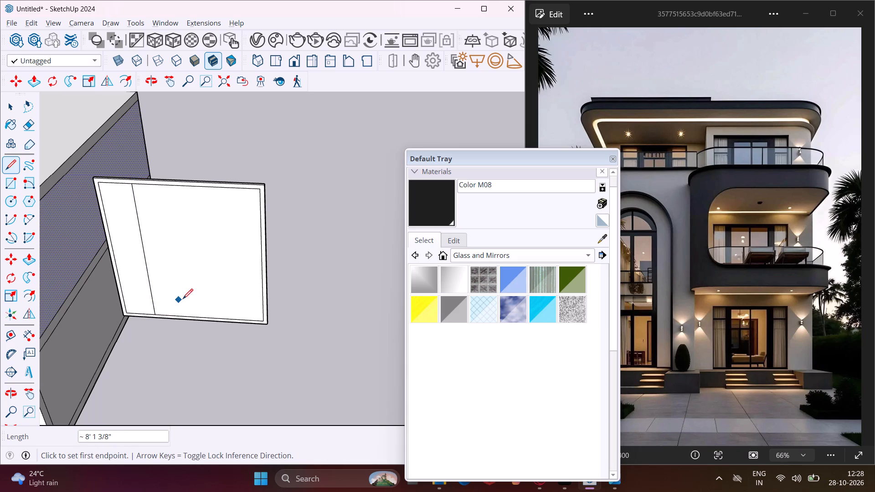
{"action": "left_click", "coordinate": [226, 191]}
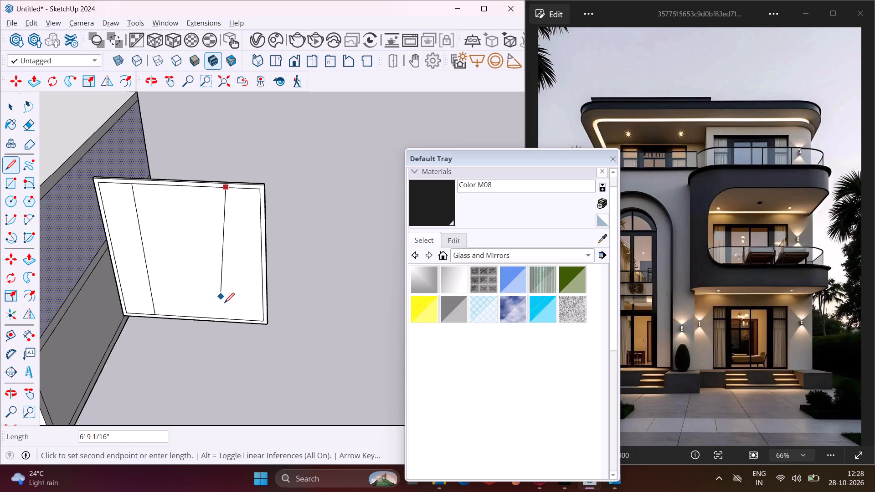
{"action": "left_click", "coordinate": [235, 318]}
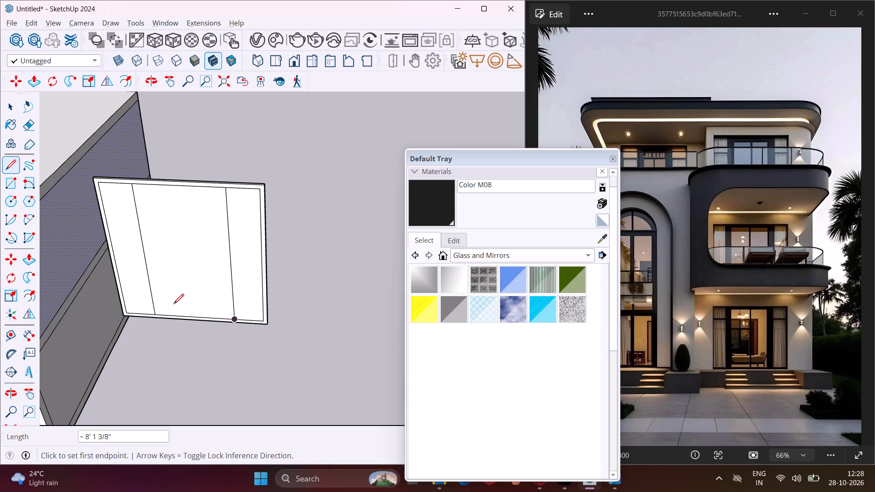
{"action": "left_click", "coordinate": [195, 317]}
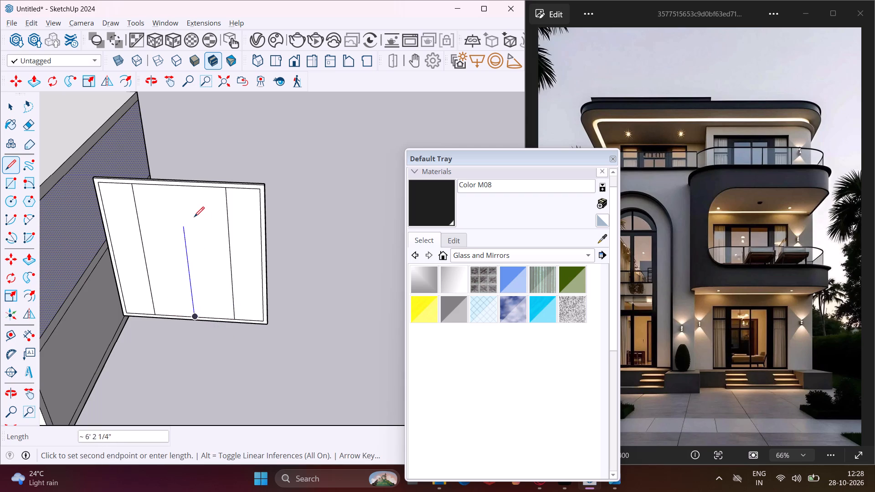
{"action": "left_click", "coordinate": [182, 189]}
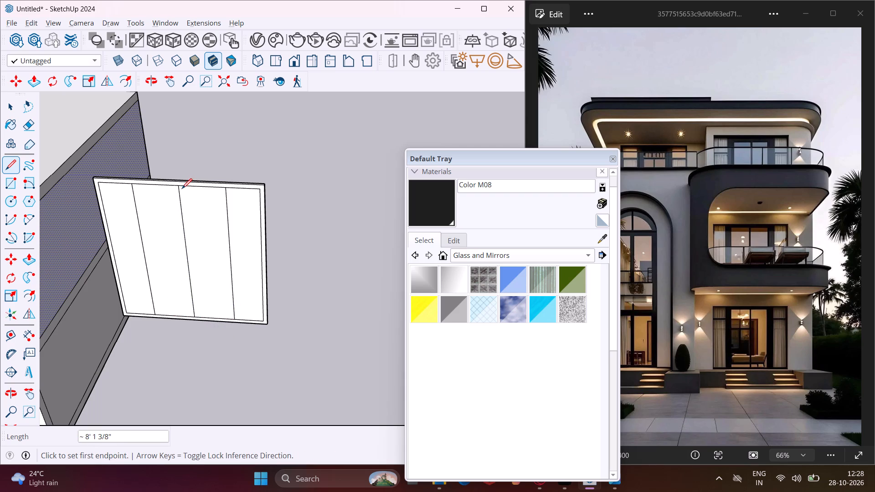
{"action": "key", "text": "Escape"}
{"action": "key", "text": "space"}
Copy the dividing line nearest the villa 2" outward toward the adjacent side frame to outline a mullion.
{"action": "scroll", "coordinate": [133, 189], "scroll_direction": "up", "scroll_amount": 9}
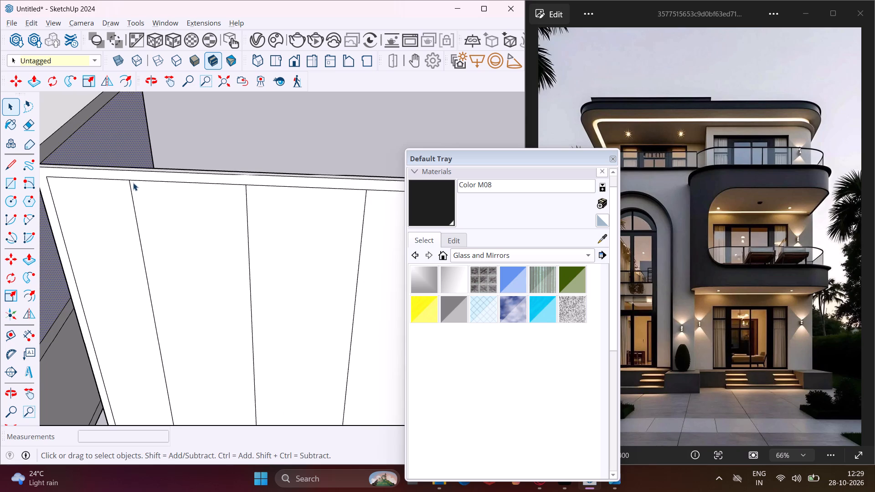
{"action": "left_click", "coordinate": [129, 185]}
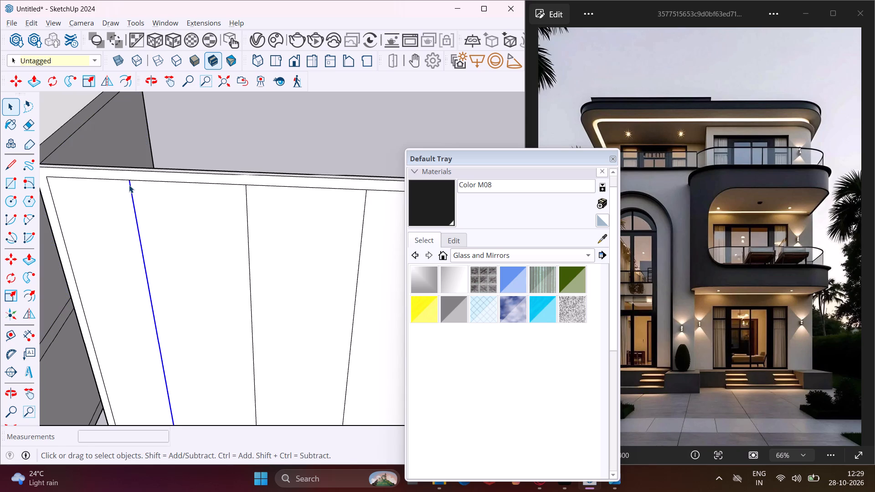
{"action": "key", "text": "m"}
{"action": "scroll", "coordinate": [129, 185], "scroll_direction": "up", "scroll_amount": 4}
{"action": "left_click", "coordinate": [129, 179]}
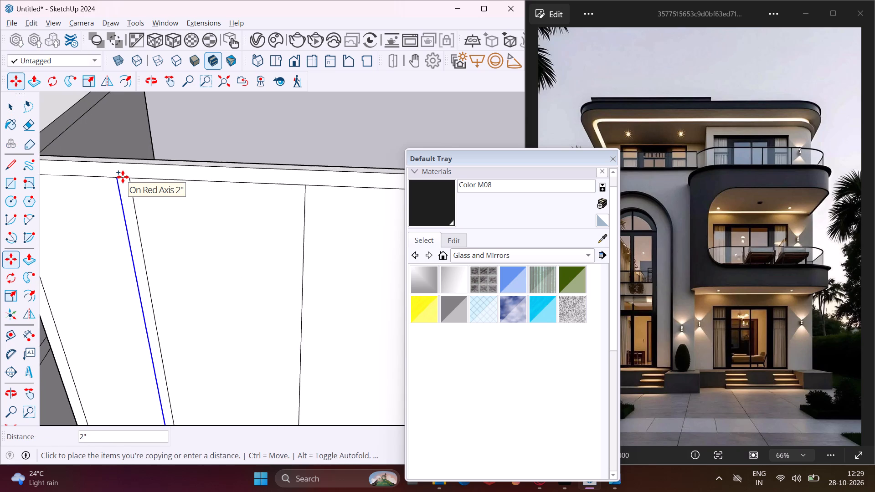
{"action": "type", "text": "2\""}
{"action": "key", "text": "Return"}
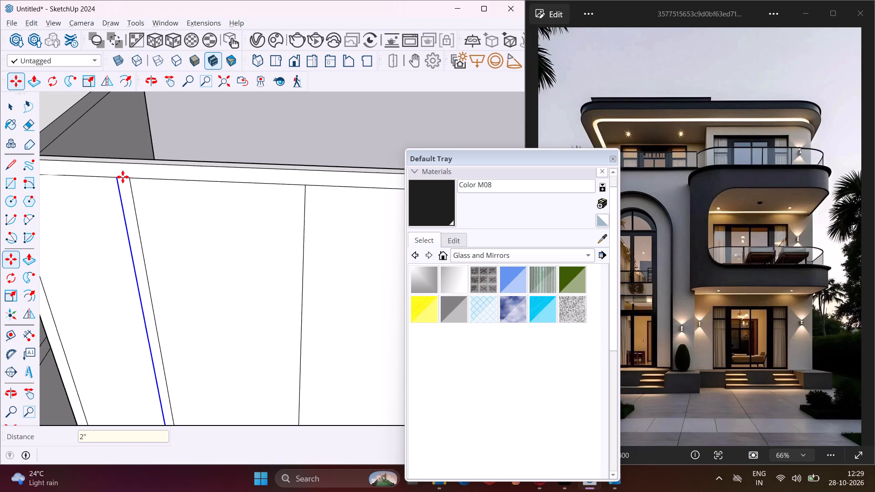
{"action": "scroll", "coordinate": [122, 191], "scroll_direction": "down", "scroll_amount": 11}
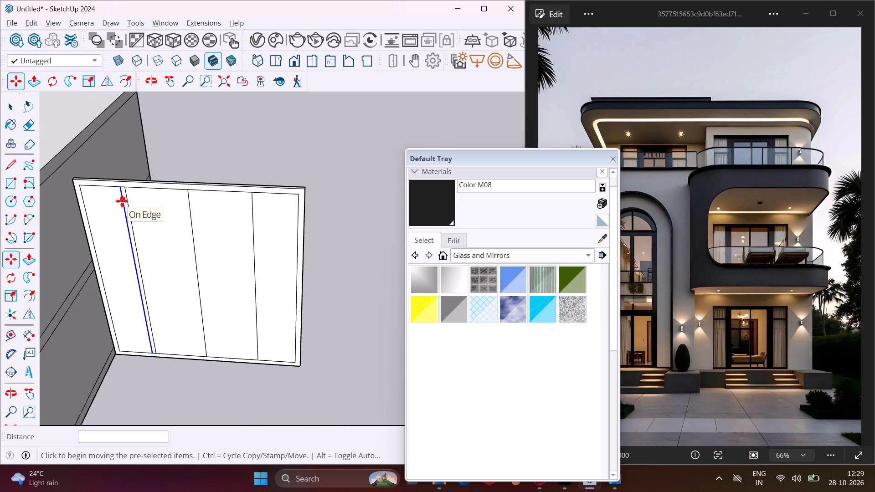
{"action": "key", "text": "Escape"}
{"action": "key", "text": "space"}
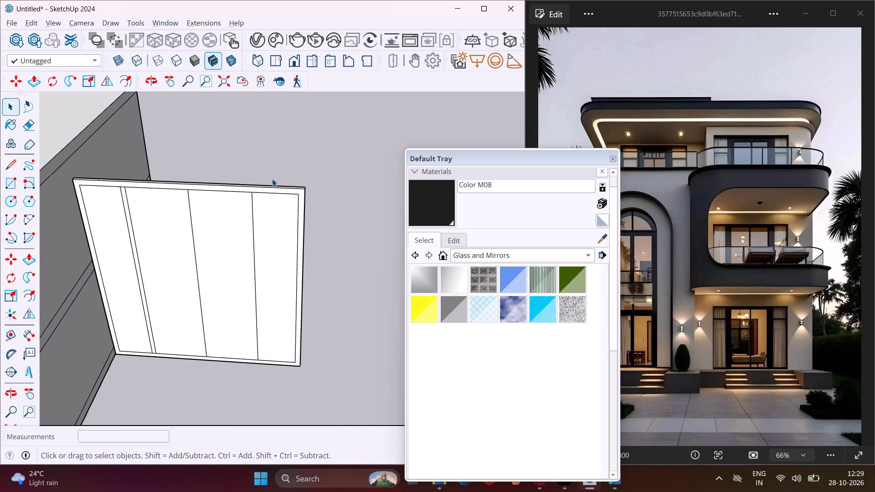
Copy the dividing line farthest from the villa 2" outward toward its adjacent side frame to outline another mullion.
{"action": "scroll", "coordinate": [265, 192], "scroll_direction": "up", "scroll_amount": 8}
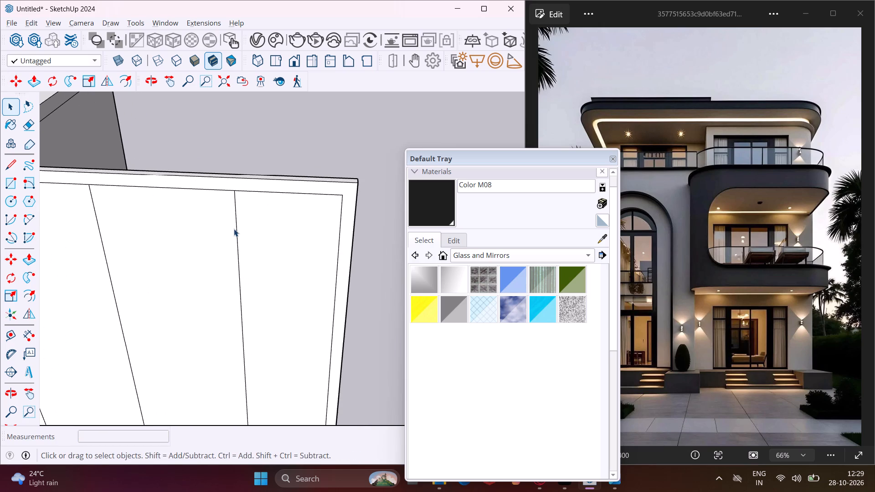
{"action": "left_click", "coordinate": [236, 225]}
{"action": "key", "text": "m"}
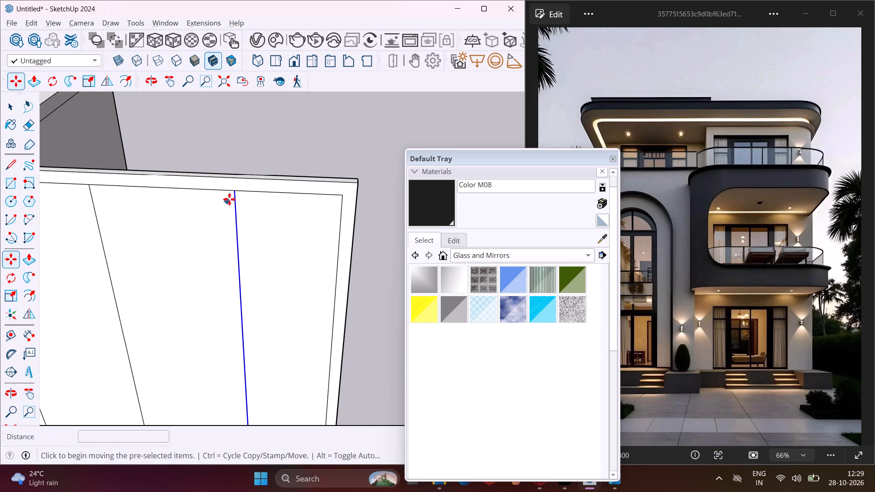
{"action": "scroll", "coordinate": [232, 190], "scroll_direction": "up", "scroll_amount": 3}
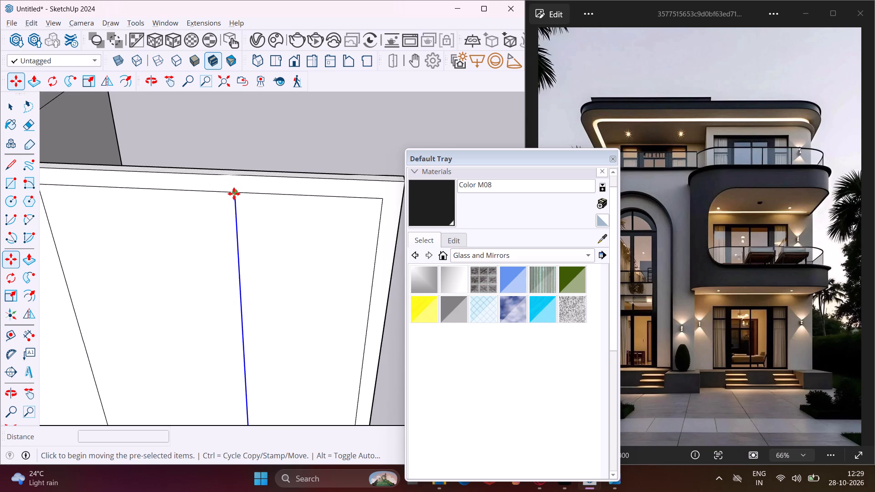
{"action": "left_click", "coordinate": [236, 193]}
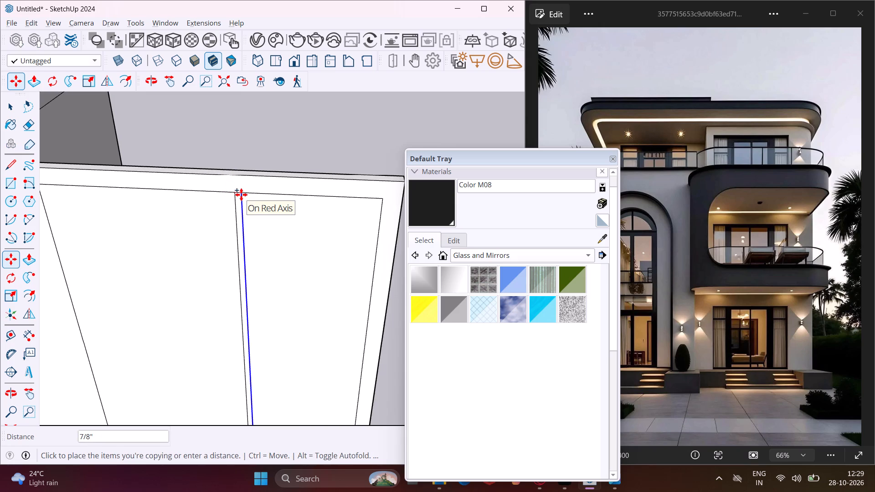
{"action": "type", "text": "2\""}
{"action": "key", "text": "Return"}
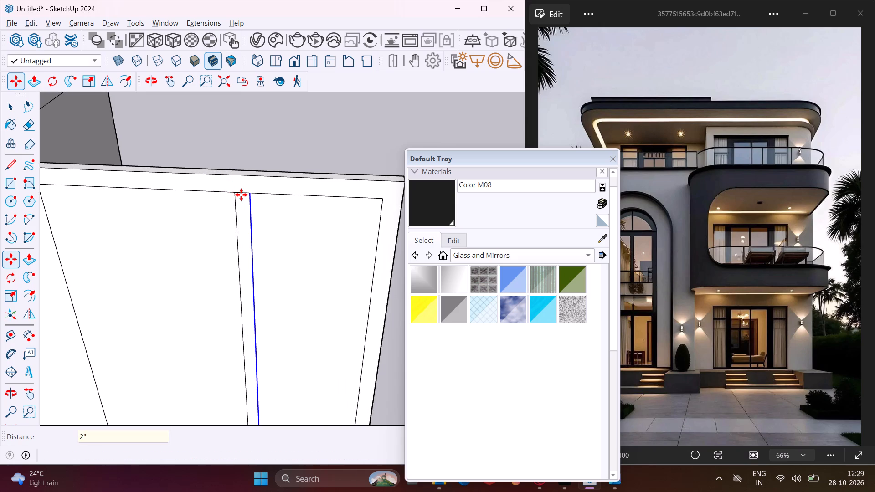
Copy the middle dividing line 1" toward the villa to outline the thin central mullion.
{"action": "key", "text": "Escape"}
{"action": "key", "text": "space"}
{"action": "scroll", "coordinate": [251, 199], "scroll_direction": "down", "scroll_amount": 5}
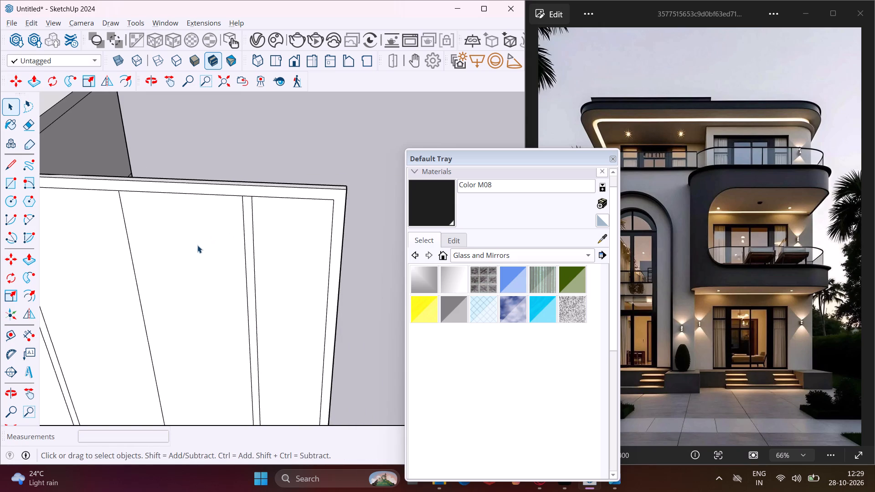
{"action": "middle_click_drag", "start_coordinate": [208, 248], "coordinate": [324, 256]}
{"action": "scroll", "coordinate": [281, 128], "scroll_direction": "down", "scroll_amount": 4}
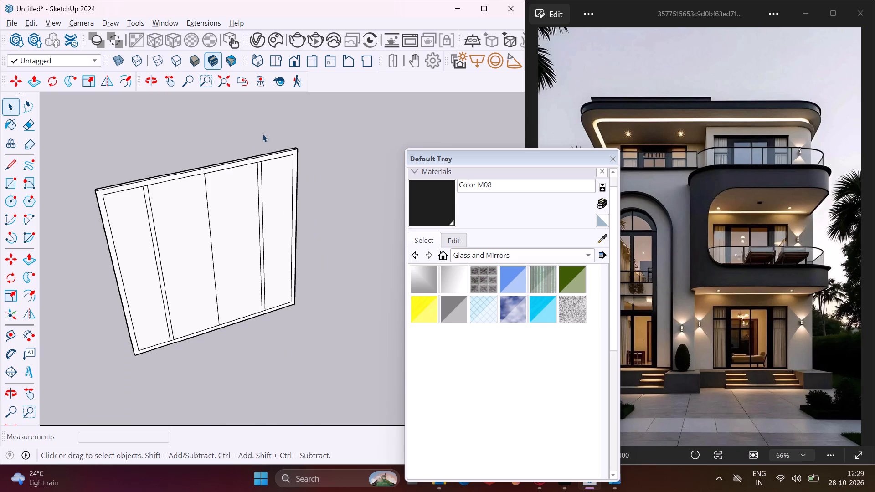
{"action": "scroll", "coordinate": [192, 184], "scroll_direction": "up", "scroll_amount": 5}
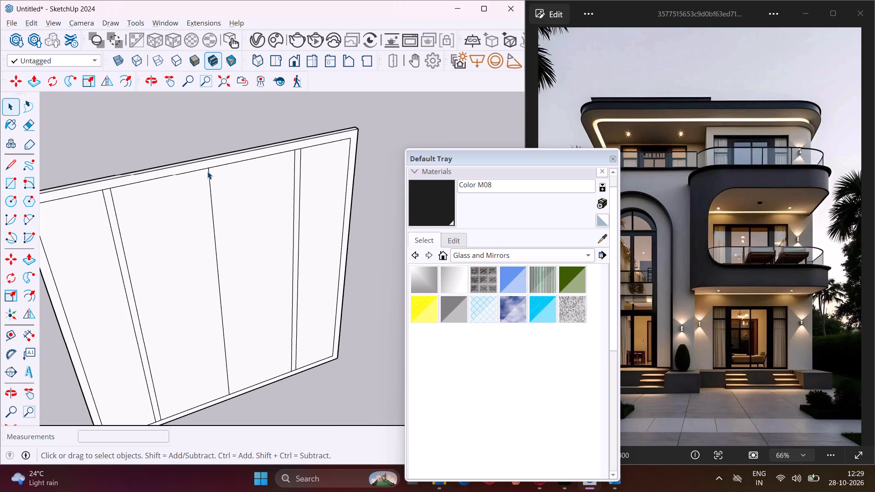
{"action": "left_click", "coordinate": [207, 171]}
{"action": "left_click", "coordinate": [209, 179]}
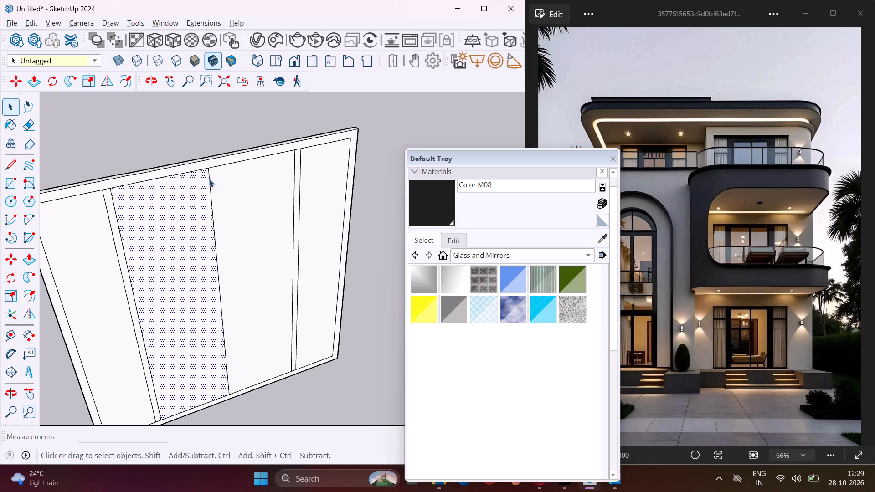
{"action": "key", "text": "m"}
{"action": "scroll", "coordinate": [207, 168], "scroll_direction": "up", "scroll_amount": 4}
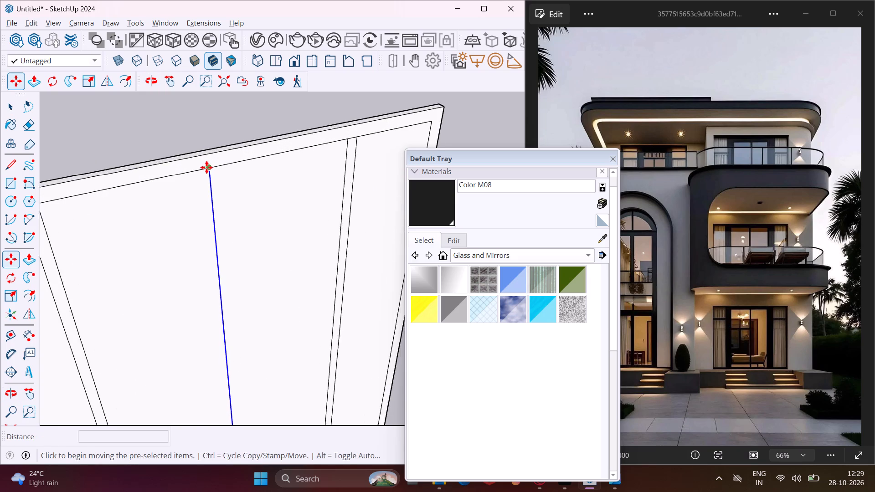
{"action": "scroll", "coordinate": [206, 167], "scroll_direction": "up", "scroll_amount": 5}
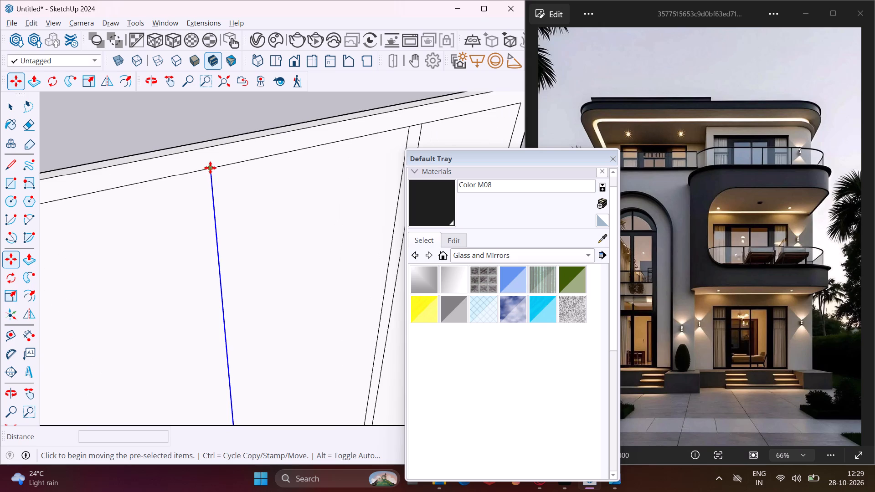
{"action": "left_click", "coordinate": [210, 168]}
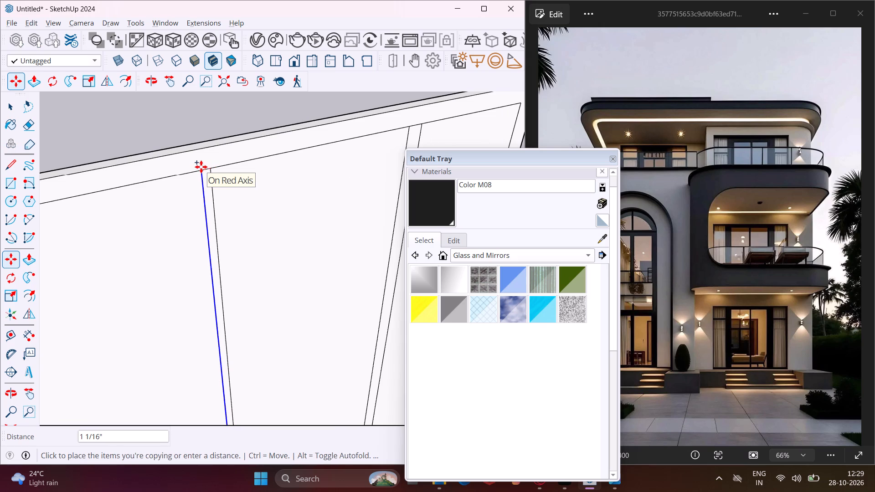
{"action": "type", "text": "1\""}
{"action": "key", "text": "Return"}
{"action": "key", "text": "Escape"}
{"action": "key", "text": "space"}
Draw aligned horizontal lines across the upper part of both outer panes, about 1' 5 11/16" long nearest the villa and 1' 5 1/4" on the far side.
{"action": "scroll", "coordinate": [225, 175], "scroll_direction": "down", "scroll_amount": 12}
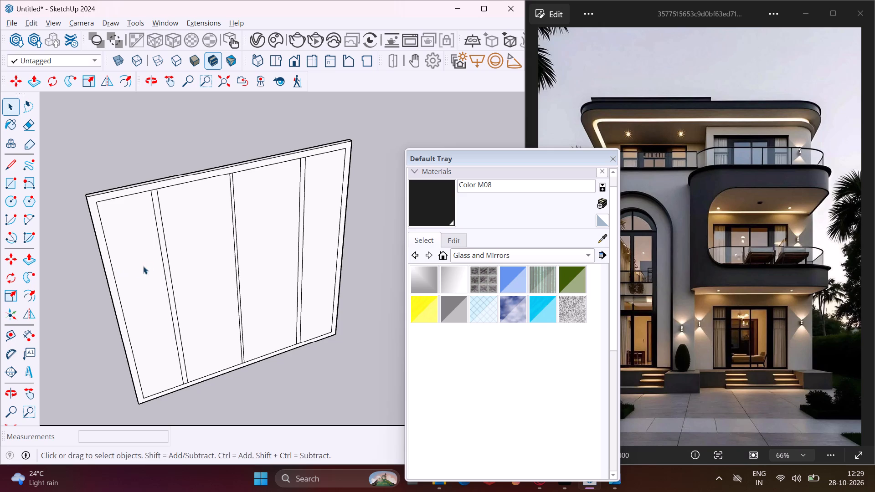
{"action": "middle_click_drag", "start_coordinate": [148, 266], "coordinate": [130, 249]}
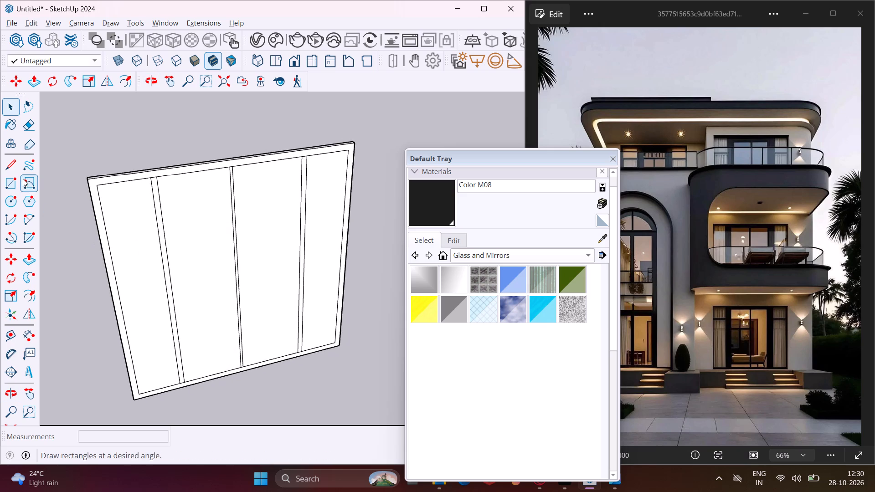
{"action": "left_click", "coordinate": [11, 169]}
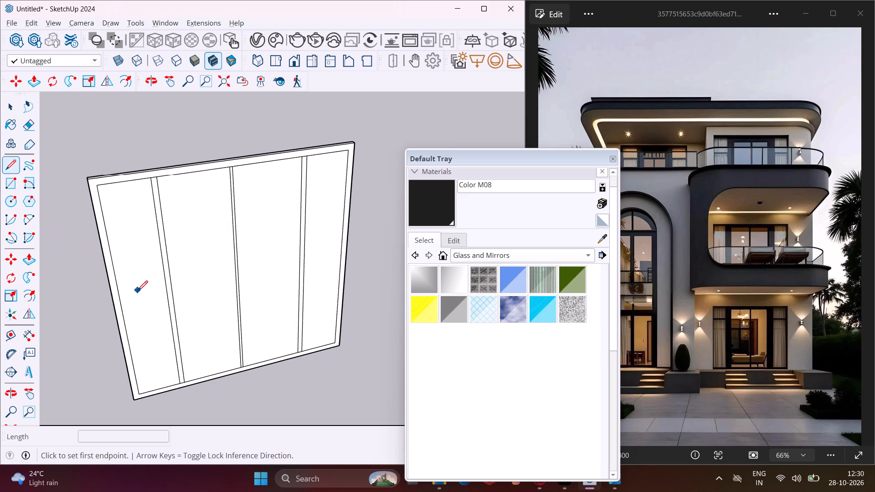
{"action": "scroll", "coordinate": [114, 297], "scroll_direction": "up", "scroll_amount": 3}
{"action": "scroll", "coordinate": [124, 243], "scroll_direction": "down", "scroll_amount": 3}
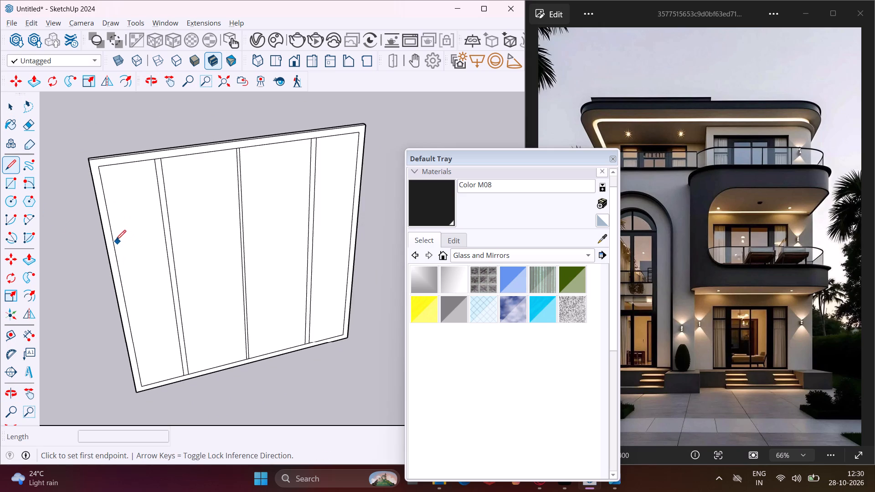
{"action": "left_click", "coordinate": [113, 238]}
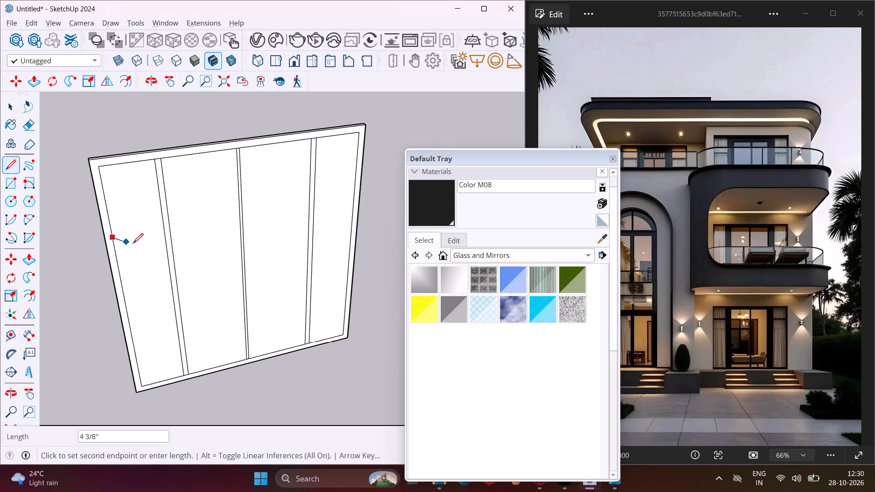
{"action": "left_click", "coordinate": [163, 228]}
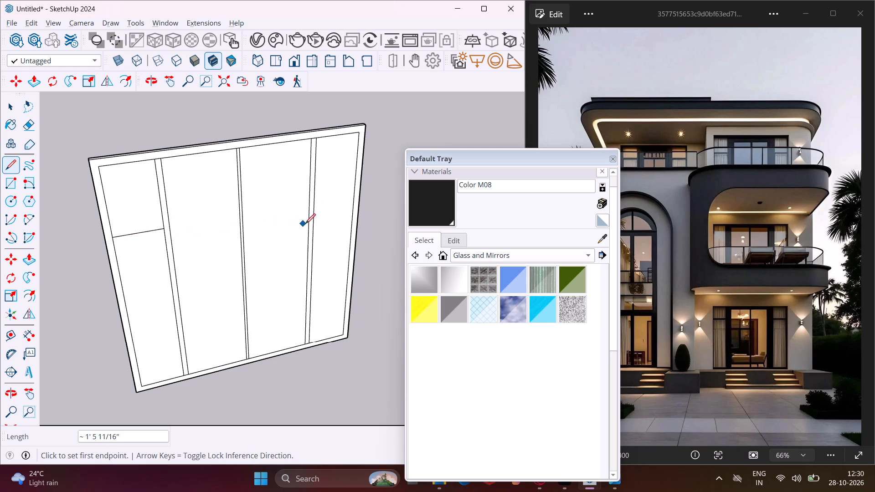
{"action": "left_click", "coordinate": [313, 204]}
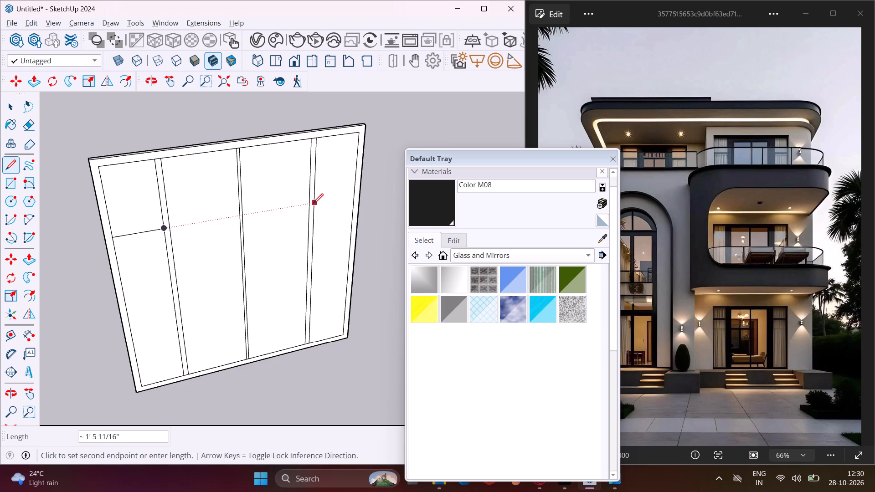
{"action": "left_click", "coordinate": [354, 197]}
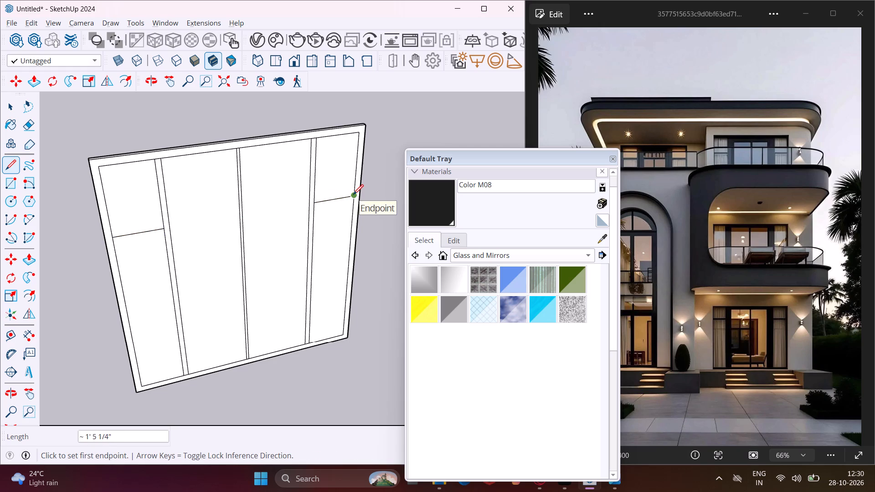
{"action": "key", "text": "Escape"}
{"action": "key", "text": "space"}
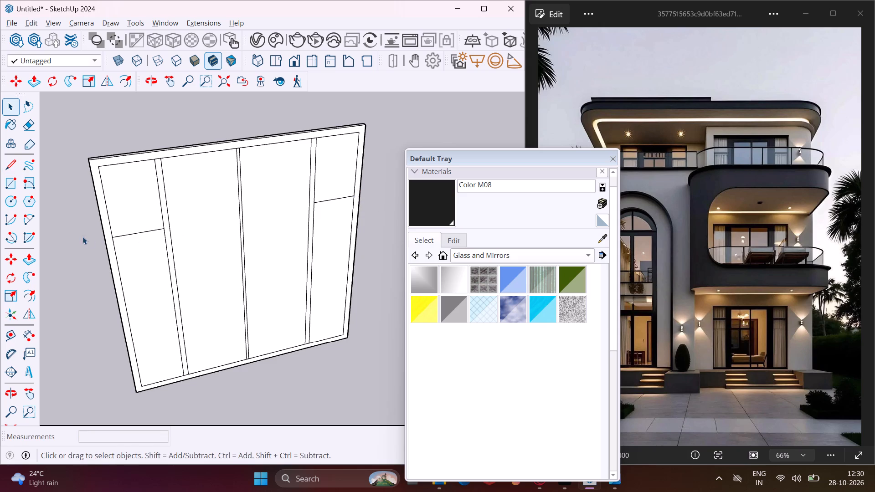
Copy the horizontal line in the outer pane nearest the villa 2" upward to outline a crossbar.
{"action": "left_click", "coordinate": [126, 234]}
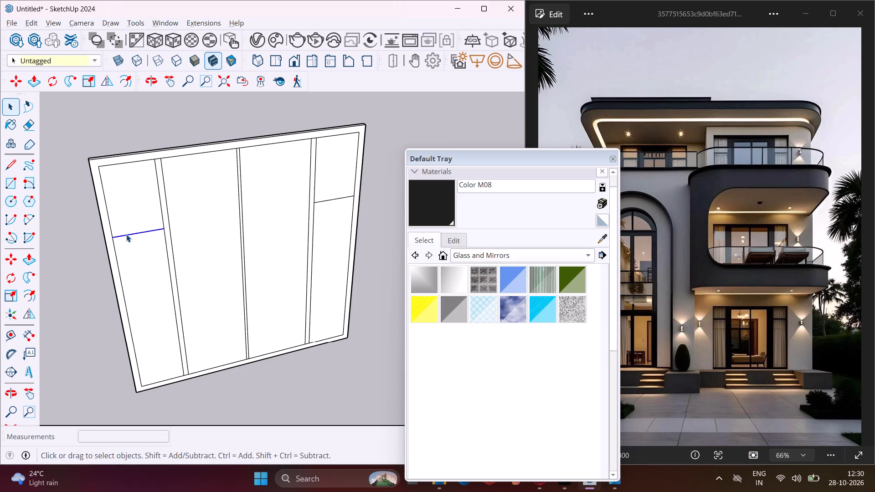
{"action": "key", "text": "m"}
{"action": "scroll", "coordinate": [117, 236], "scroll_direction": "up", "scroll_amount": 7}
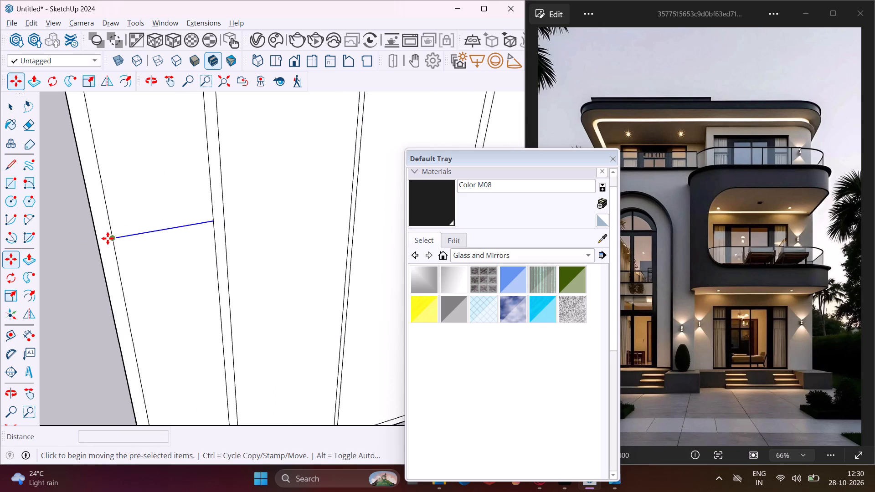
{"action": "left_click", "coordinate": [112, 238]}
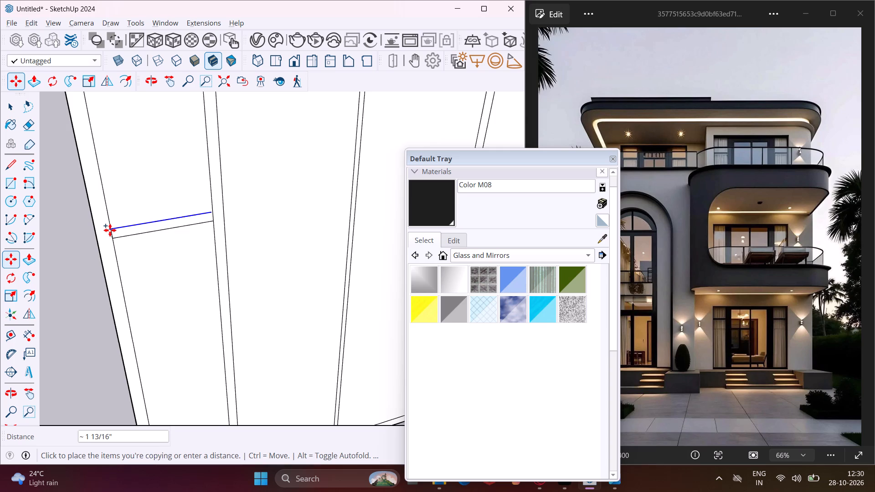
{"action": "scroll", "coordinate": [110, 230], "scroll_direction": "up", "scroll_amount": 4}
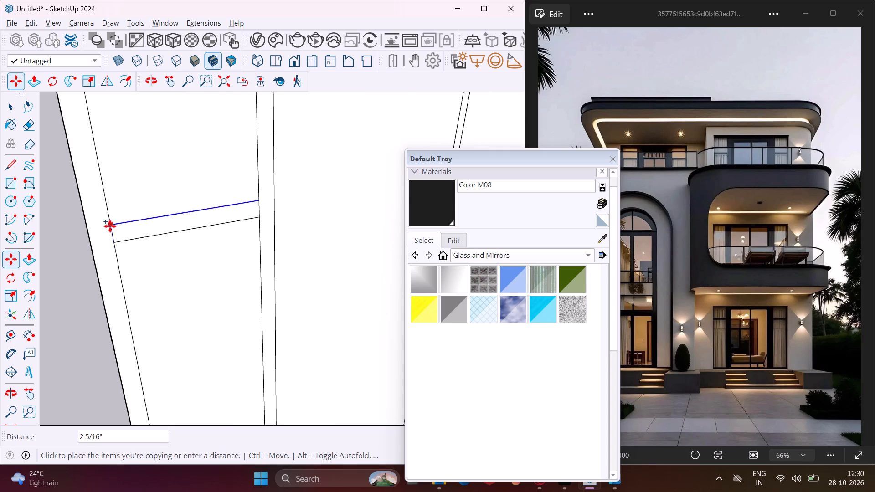
{"action": "type", "text": "2\""}
{"action": "key", "text": "Return"}
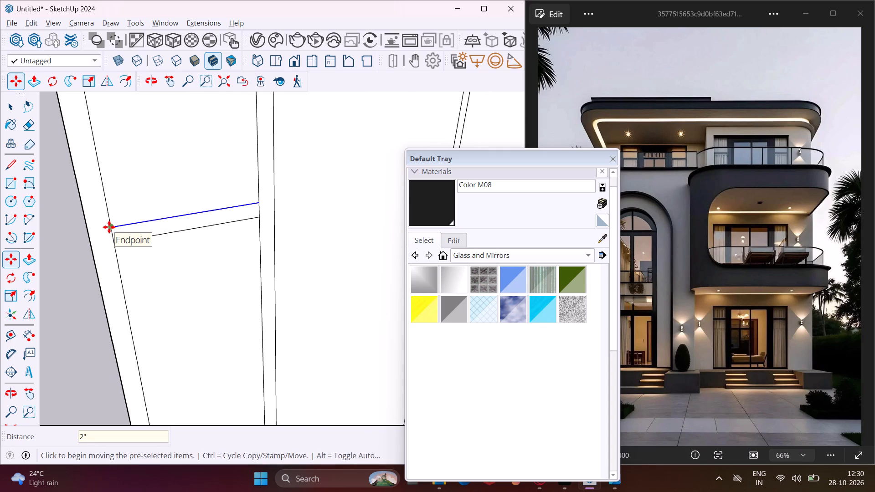
{"action": "scroll", "coordinate": [109, 227], "scroll_direction": "down", "scroll_amount": 6}
{"action": "middle_click_drag", "start_coordinate": [152, 255], "coordinate": [86, 240]}
{"action": "key", "text": "Escape"}
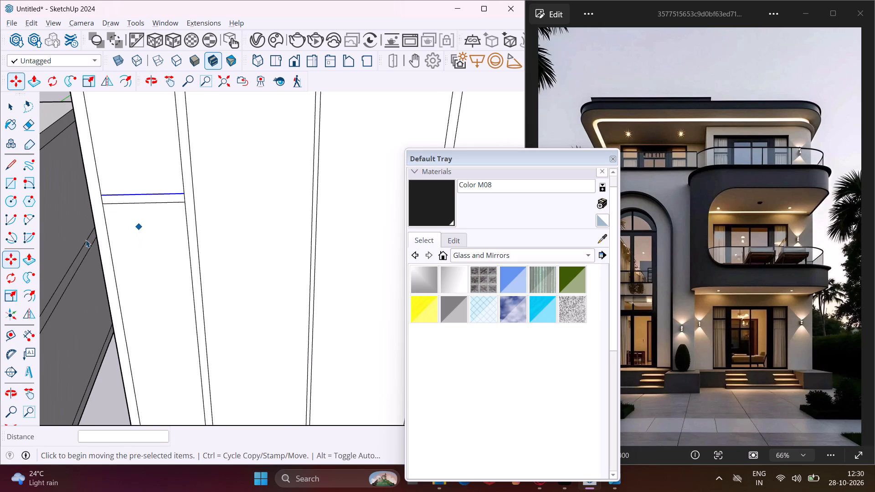
{"action": "key", "text": "space"}
Copy the horizontal line in the outer pane farthest from the villa 2" upward to outline its crossbar.
{"action": "scroll", "coordinate": [55, 217], "scroll_direction": "down", "scroll_amount": 5}
{"action": "scroll", "coordinate": [179, 212], "scroll_direction": "up", "scroll_amount": 4}
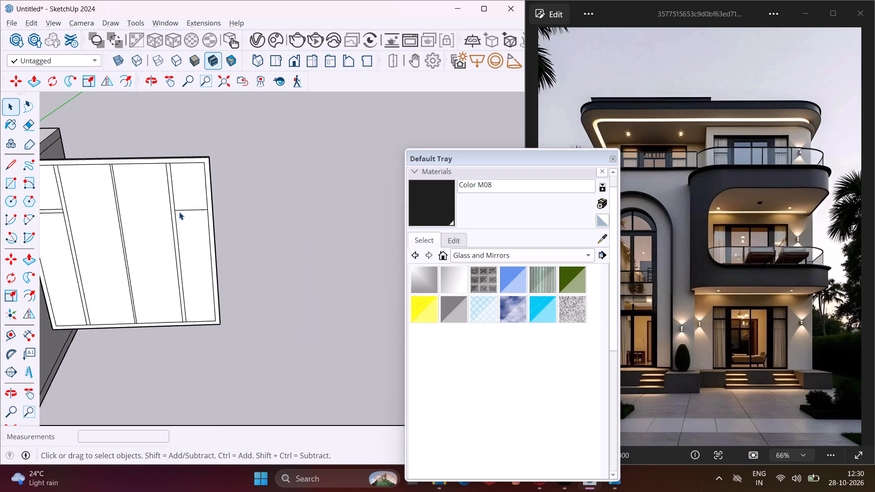
{"action": "scroll", "coordinate": [179, 212], "scroll_direction": "up", "scroll_amount": 7}
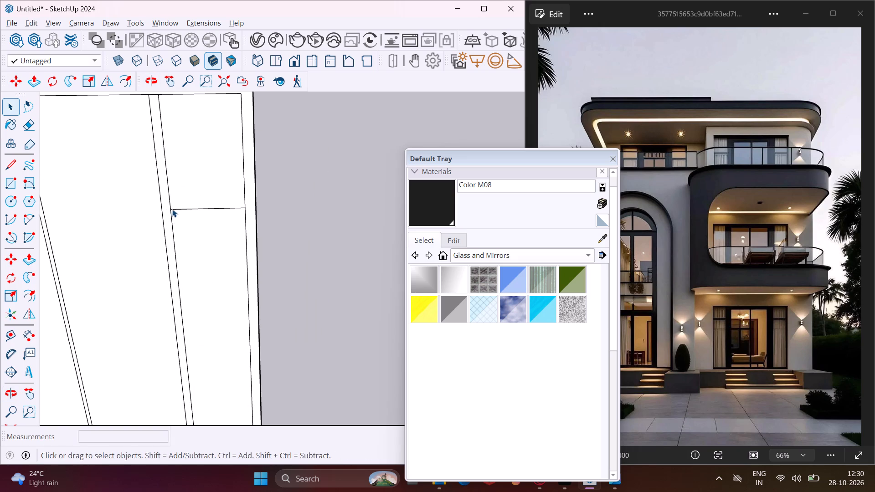
{"action": "left_click", "coordinate": [173, 209]}
{"action": "key", "text": "m"}
{"action": "scroll", "coordinate": [174, 209], "scroll_direction": "up", "scroll_amount": 4}
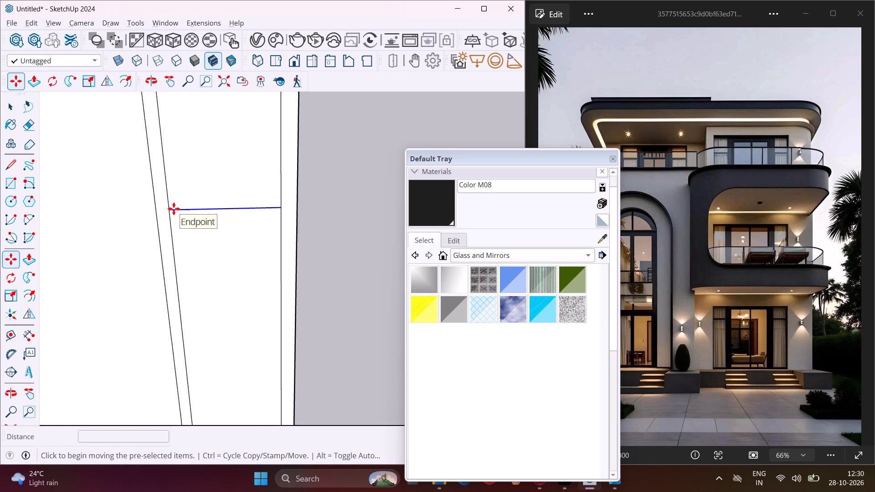
{"action": "scroll", "coordinate": [174, 209], "scroll_direction": "up", "scroll_amount": 3}
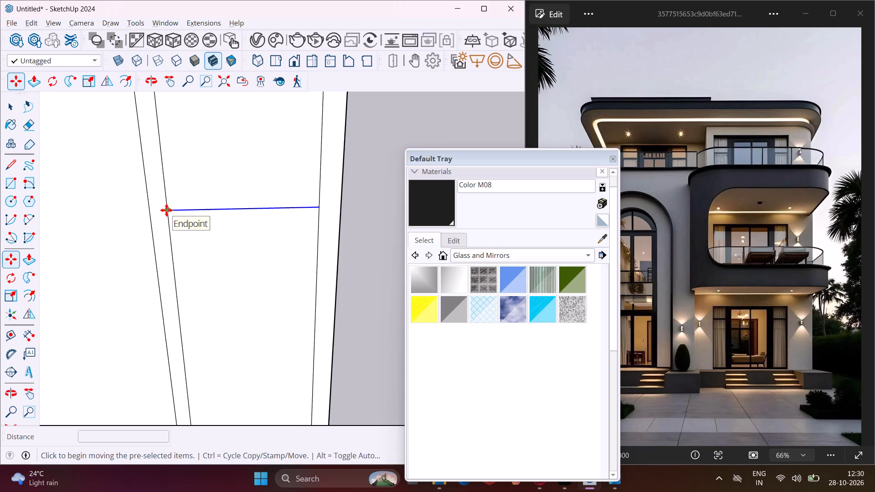
{"action": "left_click", "coordinate": [166, 210]}
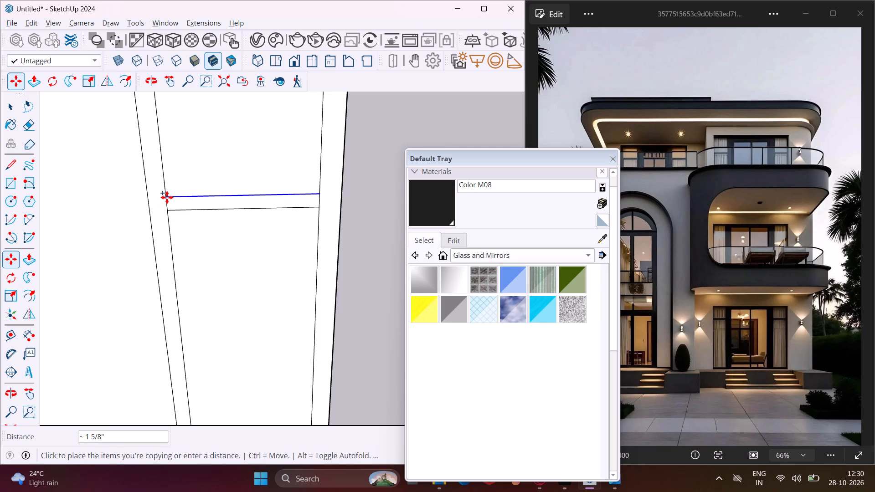
{"action": "type", "text": "2\""}
{"action": "key", "text": "Return"}
{"action": "key", "text": "Escape"}
{"action": "key", "text": "space"}
Push/Pull the window's border frame face outward by about 13/16".
{"action": "scroll", "coordinate": [167, 197], "scroll_direction": "down", "scroll_amount": 3}
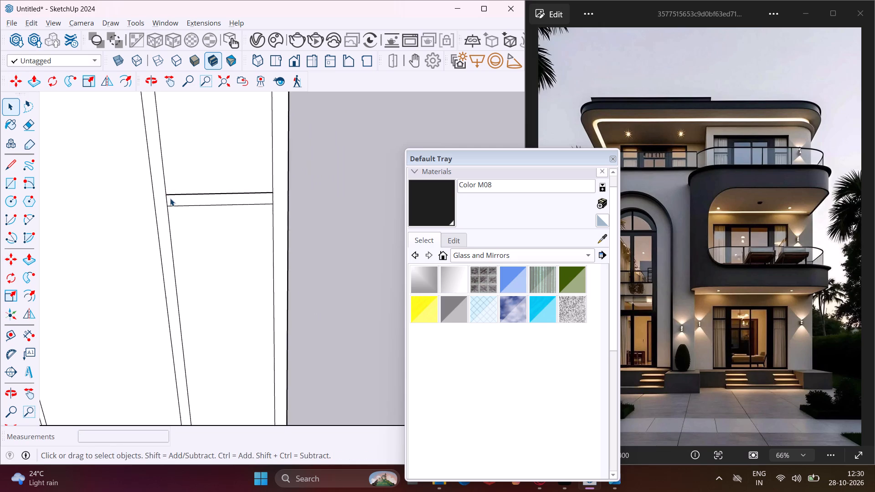
{"action": "scroll", "coordinate": [170, 198], "scroll_direction": "down", "scroll_amount": 8}
{"action": "middle_click_drag", "start_coordinate": [177, 209], "coordinate": [257, 234]}
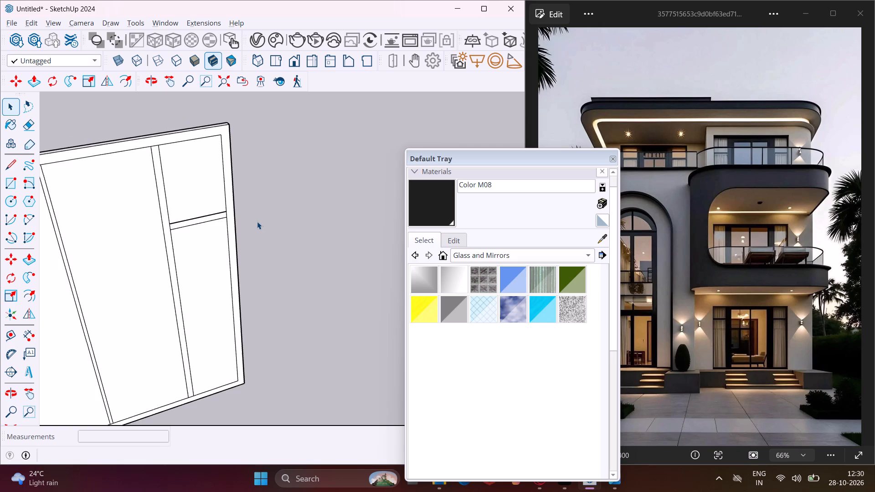
{"action": "scroll", "coordinate": [265, 190], "scroll_direction": "down", "scroll_amount": 6}
{"action": "scroll", "coordinate": [136, 176], "scroll_direction": "up", "scroll_amount": 6}
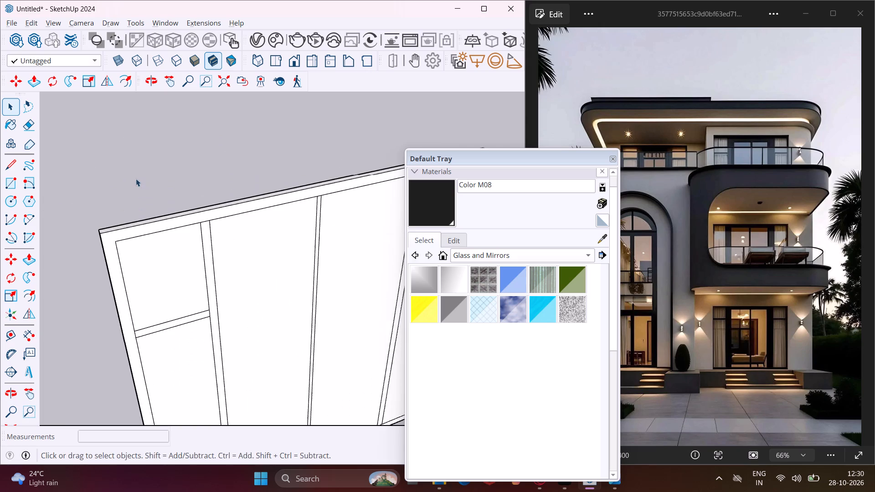
{"action": "left_click", "coordinate": [108, 236]}
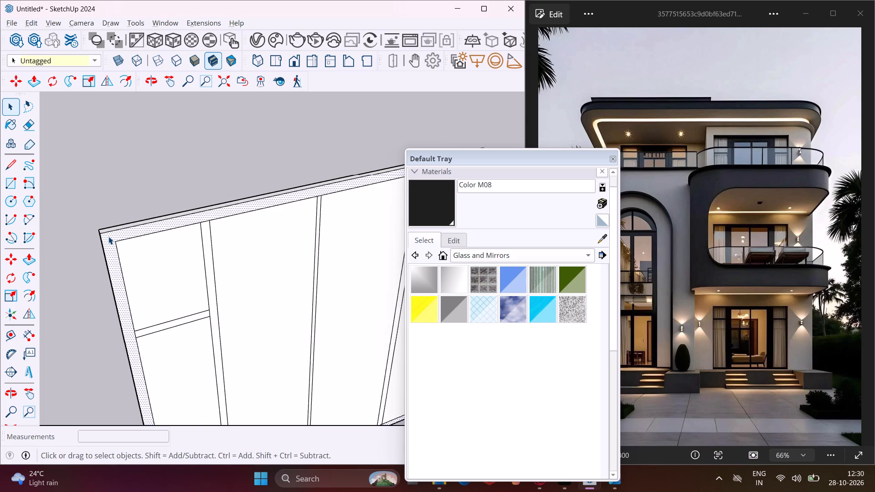
{"action": "key", "text": "p"}
{"action": "left_click", "coordinate": [108, 236]}
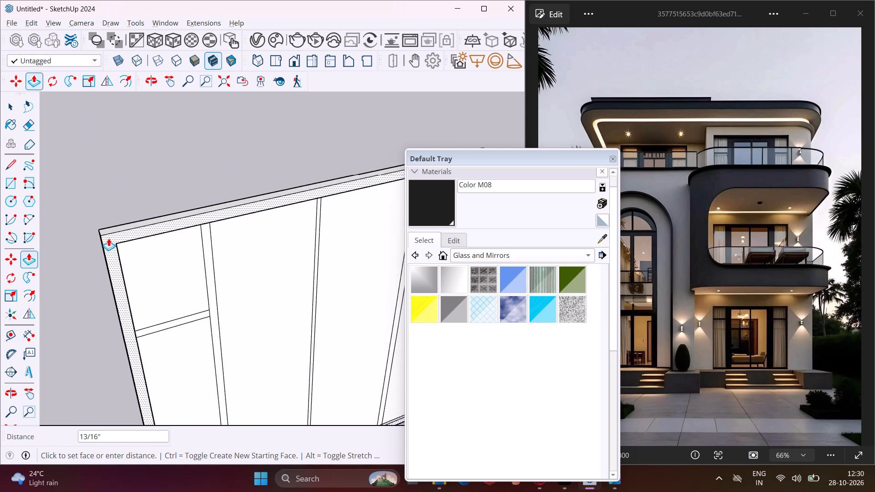
{"action": "left_click", "coordinate": [108, 238]}
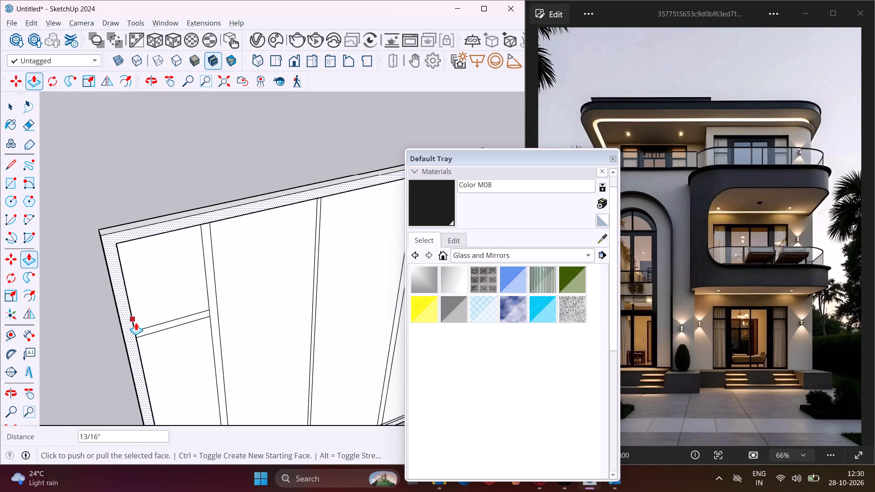
Extrude the crossbar and the mullion nearest the villa outward by the frame's 13/16" depth.
{"action": "key", "text": "Escape"}
{"action": "scroll", "coordinate": [142, 328], "scroll_direction": "up", "scroll_amount": 8}
{"action": "double_click", "coordinate": [144, 333]}
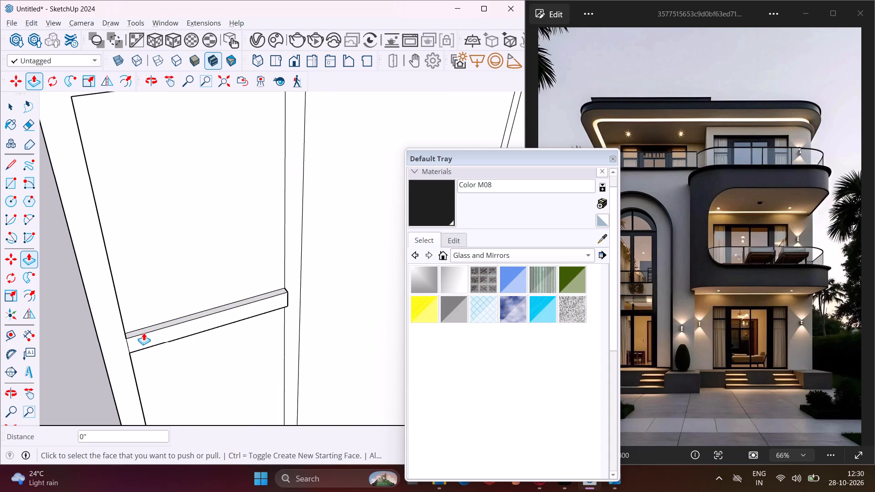
{"action": "double_click", "coordinate": [295, 274]}
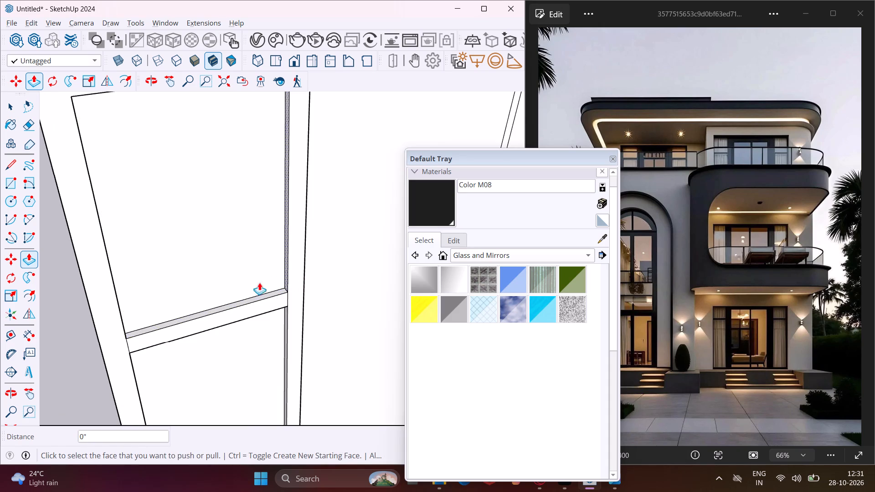
{"action": "scroll", "coordinate": [176, 291], "scroll_direction": "down", "scroll_amount": 14}
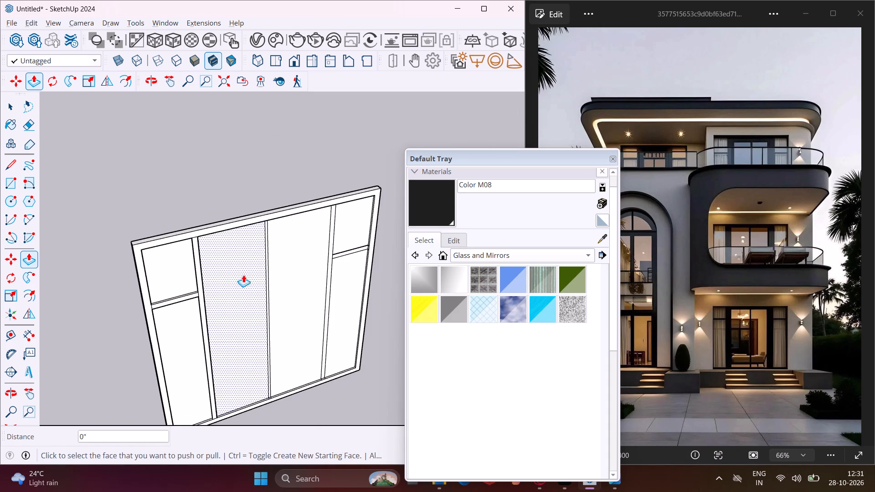
Extrude the centre mullion and the mullion farthest from the villa outward by the same 13/16" depth.
{"action": "scroll", "coordinate": [268, 257], "scroll_direction": "up", "scroll_amount": 8}
{"action": "double_click", "coordinate": [268, 257]}
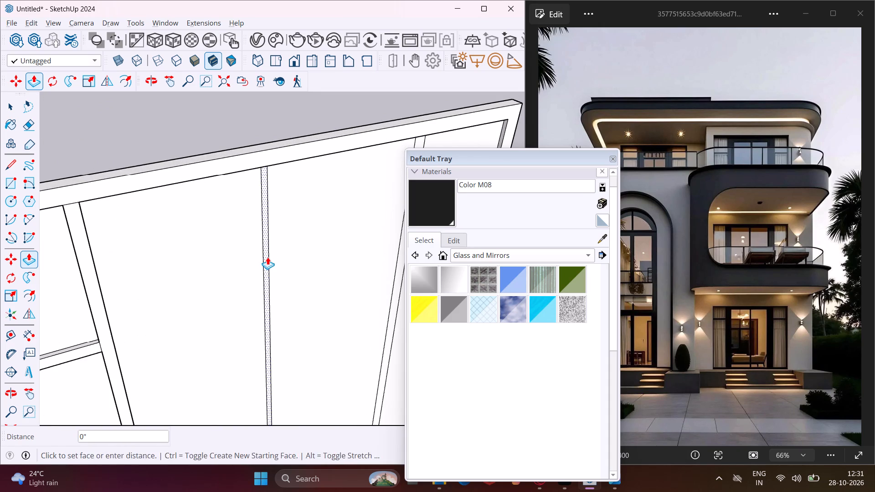
{"action": "scroll", "coordinate": [201, 247], "scroll_direction": "down", "scroll_amount": 5}
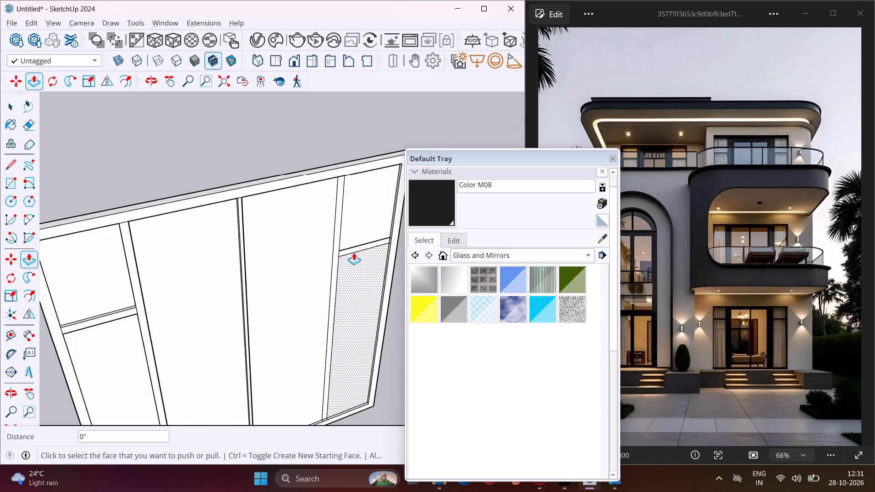
{"action": "scroll", "coordinate": [356, 251], "scroll_direction": "up", "scroll_amount": 10}
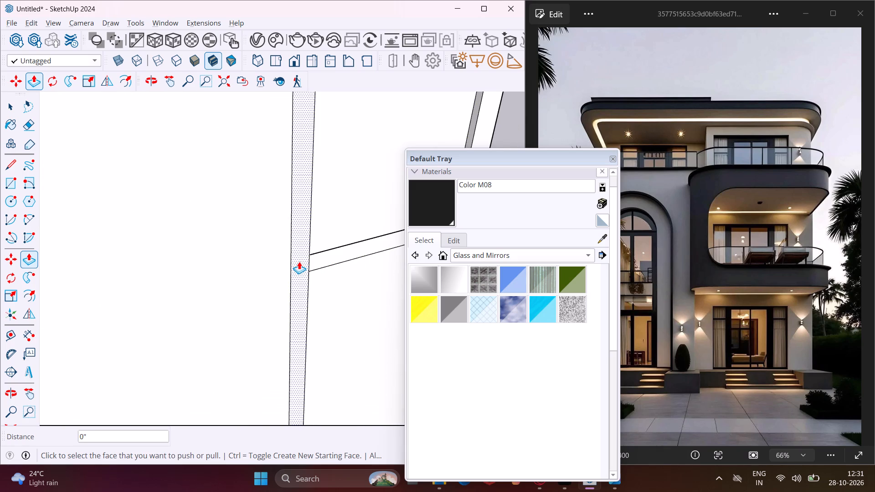
{"action": "double_click", "coordinate": [299, 261]}
{"action": "key", "text": "Escape"}
{"action": "key", "text": "space"}
{"action": "scroll", "coordinate": [51, 276], "scroll_direction": "down", "scroll_amount": 5}
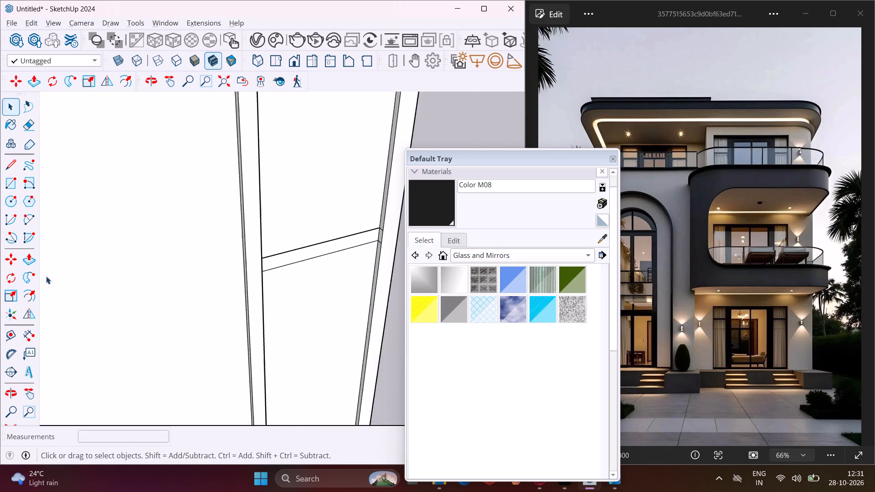
Draw a line about 1/16" long joining the upper edge of the far outer pane's crossbar to the adjacent mullion.
{"action": "middle_click_drag", "start_coordinate": [257, 257], "coordinate": [123, 250]}
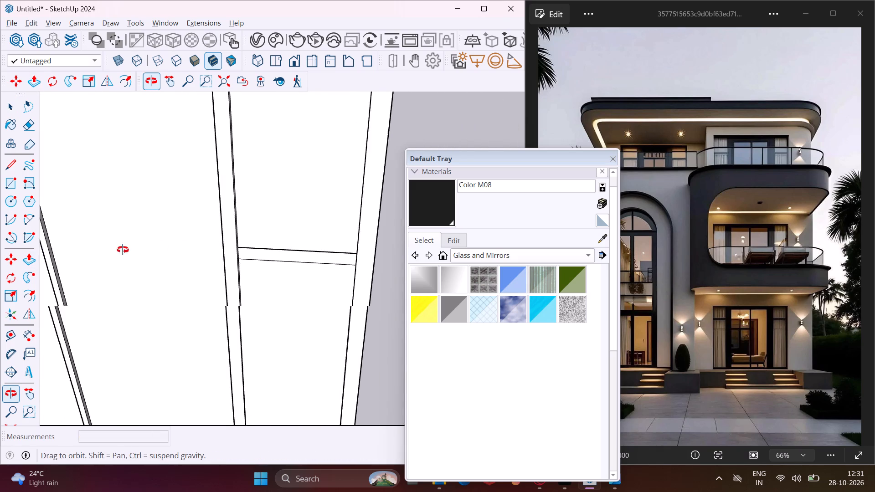
{"action": "middle_click_drag", "start_coordinate": [123, 250], "coordinate": [93, 252]}
{"action": "scroll", "coordinate": [279, 248], "scroll_direction": "up", "scroll_amount": 8}
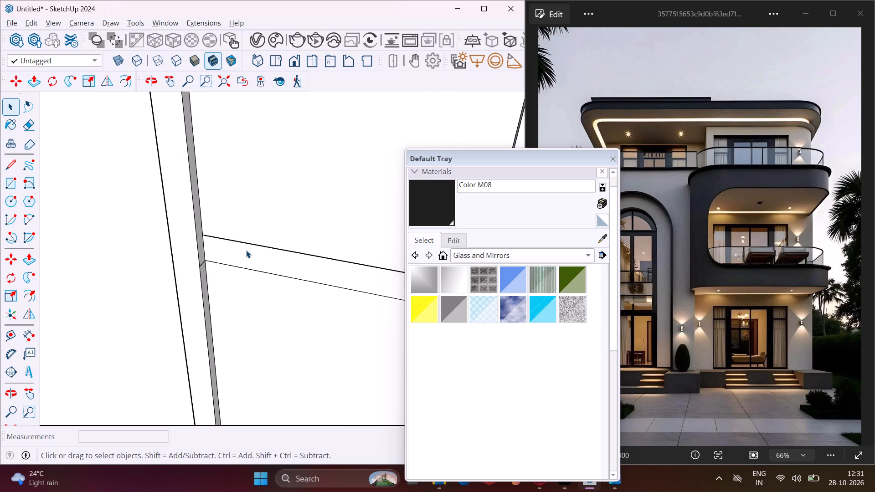
{"action": "key", "text": "l"}
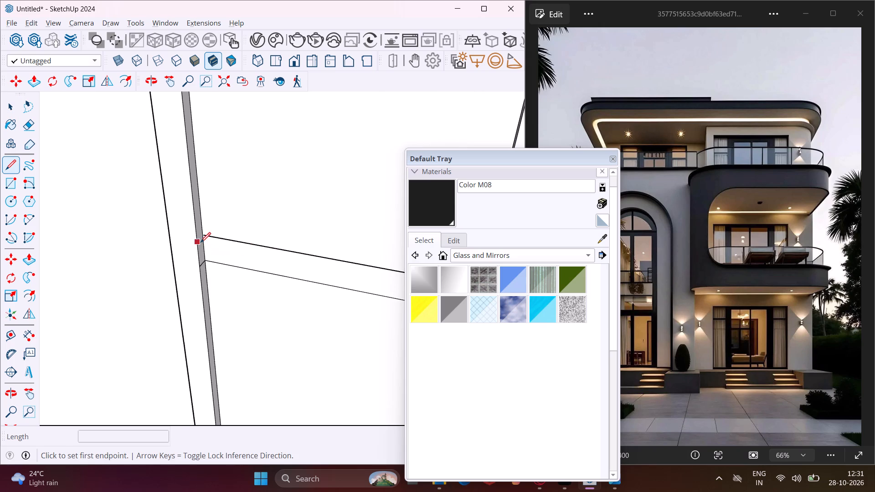
{"action": "scroll", "coordinate": [201, 240], "scroll_direction": "up", "scroll_amount": 9}
{"action": "scroll", "coordinate": [201, 240], "scroll_direction": "up", "scroll_amount": 13}
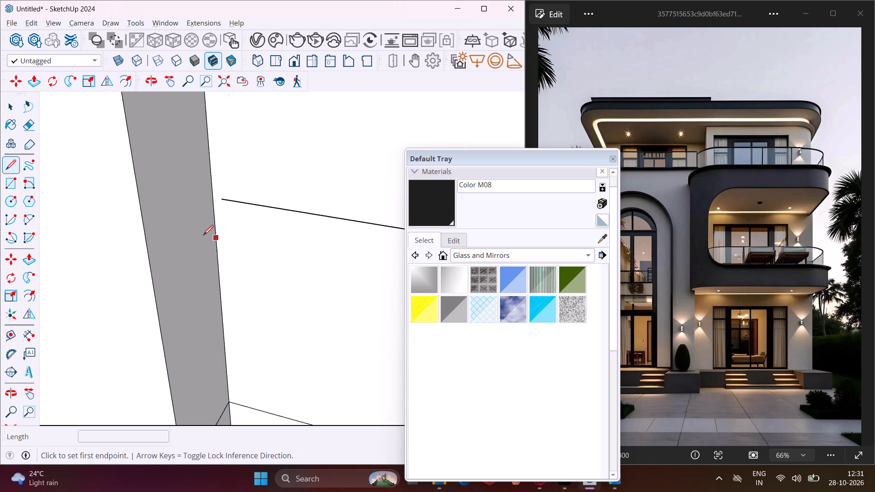
{"action": "left_click", "coordinate": [222, 201]}
{"action": "left_click", "coordinate": [213, 197]}
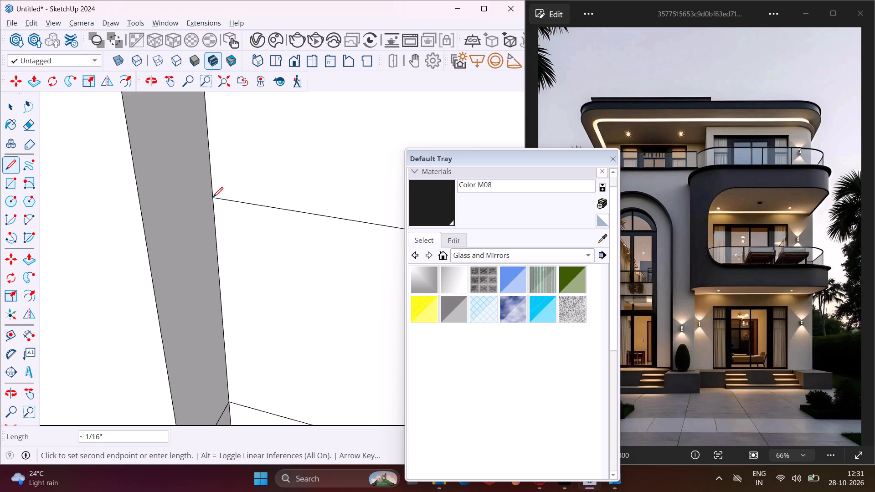
{"action": "key", "text": "Escape"}
{"action": "key", "text": "space"}
Push/Pull the far outer pane's crossbar outward until it is flush with the adjacent mullion's front.
{"action": "scroll", "coordinate": [211, 217], "scroll_direction": "down", "scroll_amount": 13}
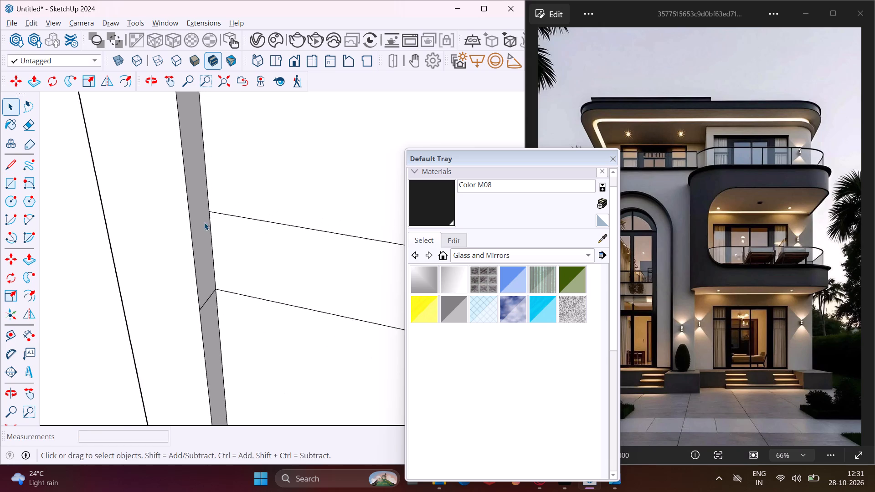
{"action": "left_click", "coordinate": [221, 244]}
{"action": "key", "text": "p"}
{"action": "left_click", "coordinate": [221, 244]}
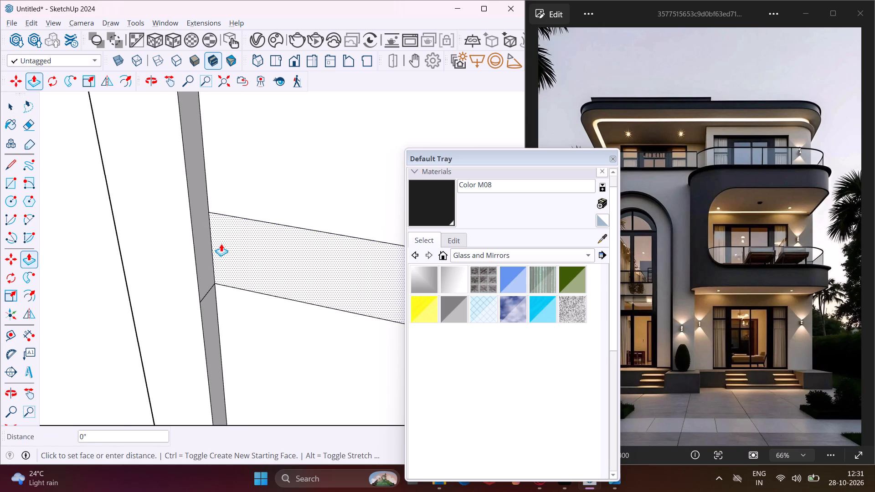
{"action": "left_click", "coordinate": [179, 220]}
{"action": "key", "text": "Escape"}
{"action": "key", "text": "space"}
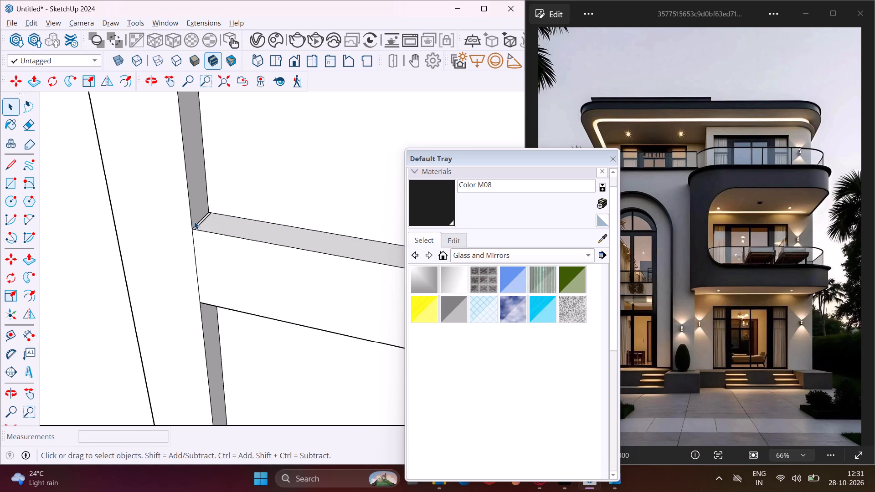
Erase the stray seam edge on top of the far crossbar where it meets the mullion.
{"action": "middle_click_drag", "start_coordinate": [214, 249], "coordinate": [211, 284]}
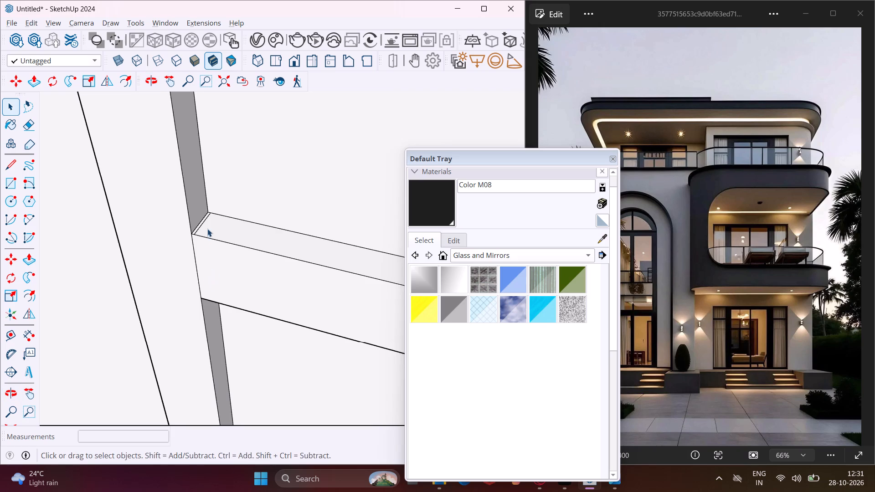
{"action": "scroll", "coordinate": [207, 229], "scroll_direction": "up", "scroll_amount": 8}
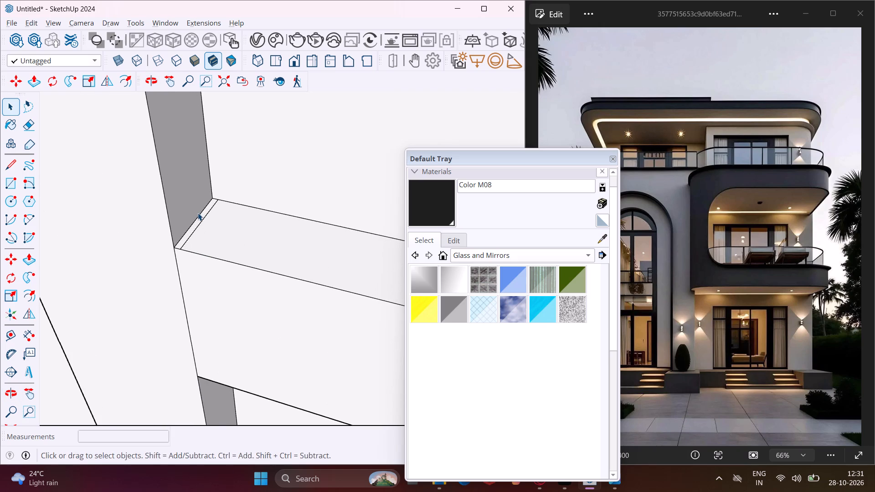
{"action": "key", "text": "e"}
{"action": "scroll", "coordinate": [199, 215], "scroll_direction": "up", "scroll_amount": 3}
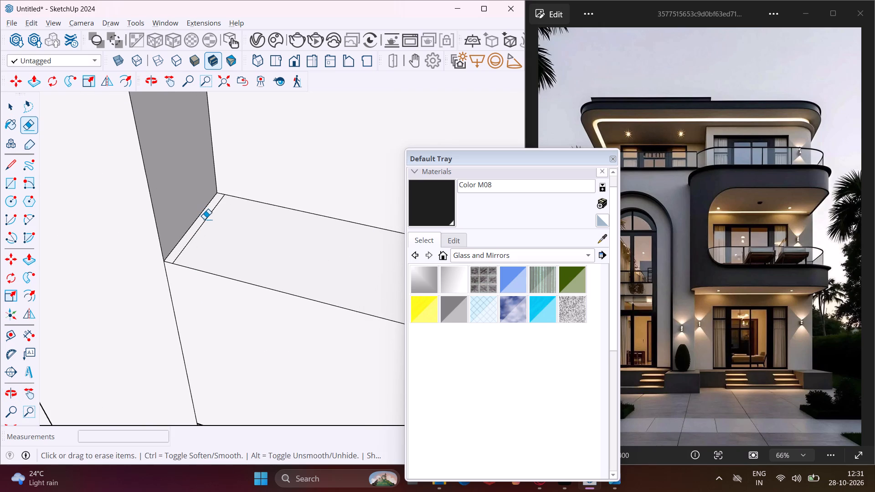
{"action": "left_click", "coordinate": [204, 219]}
{"action": "key", "text": "Escape"}
{"action": "key", "text": "space"}
{"action": "scroll", "coordinate": [206, 220], "scroll_direction": "down", "scroll_amount": 1}
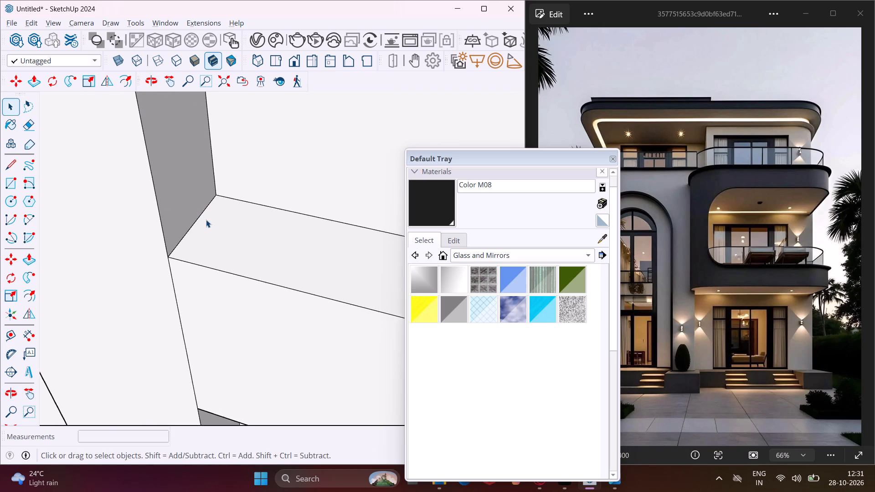
Paint the border frame's top, front and outer side faces with Color M08.
{"action": "middle_click_drag", "start_coordinate": [210, 220], "coordinate": [292, 165]}
{"action": "scroll", "coordinate": [292, 165], "scroll_direction": "up", "scroll_amount": 1}
{"action": "scroll", "coordinate": [259, 171], "scroll_direction": "down", "scroll_amount": 16}
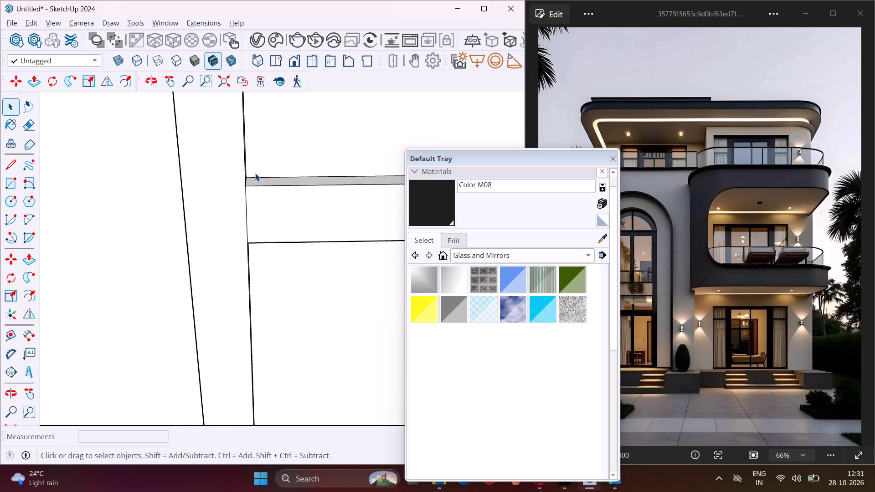
{"action": "scroll", "coordinate": [255, 173], "scroll_direction": "down", "scroll_amount": 16}
{"action": "scroll", "coordinate": [245, 196], "scroll_direction": "down", "scroll_amount": 13}
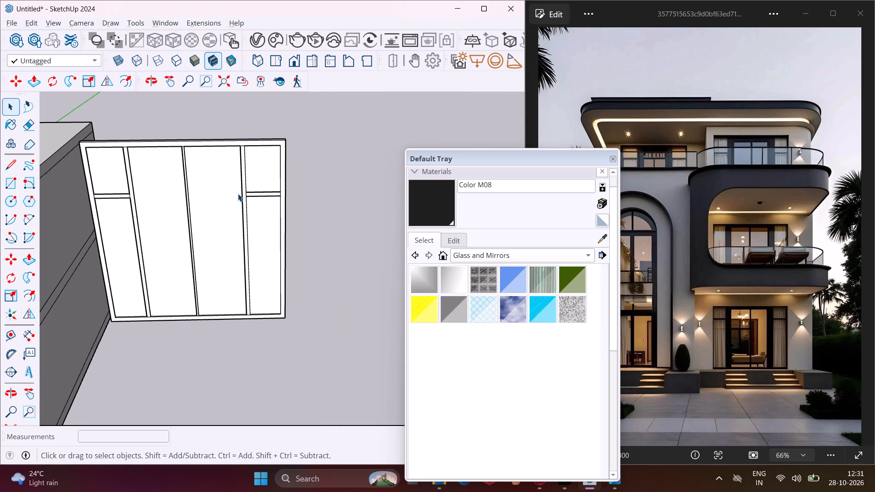
{"action": "middle_click_drag", "start_coordinate": [238, 194], "coordinate": [244, 198]}
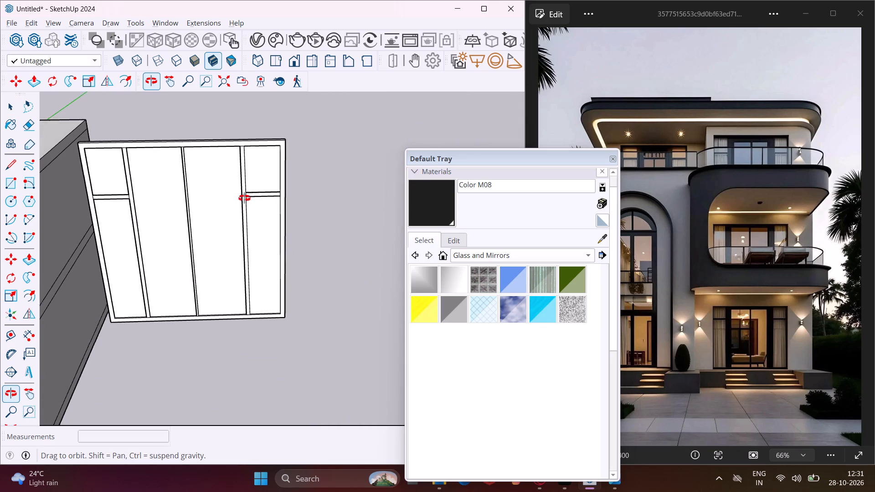
{"action": "middle_click_drag", "start_coordinate": [244, 198], "coordinate": [266, 213]}
{"action": "left_click", "coordinate": [430, 195]}
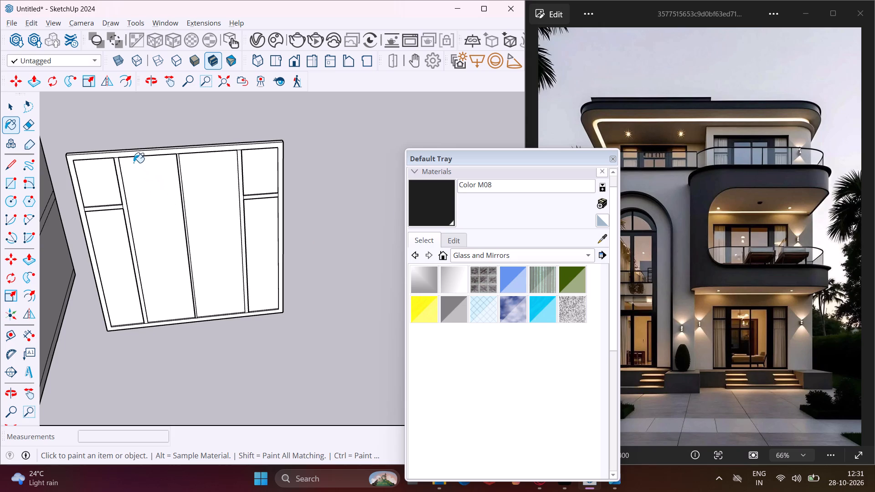
{"action": "middle_click_drag", "start_coordinate": [134, 163], "coordinate": [363, 181]}
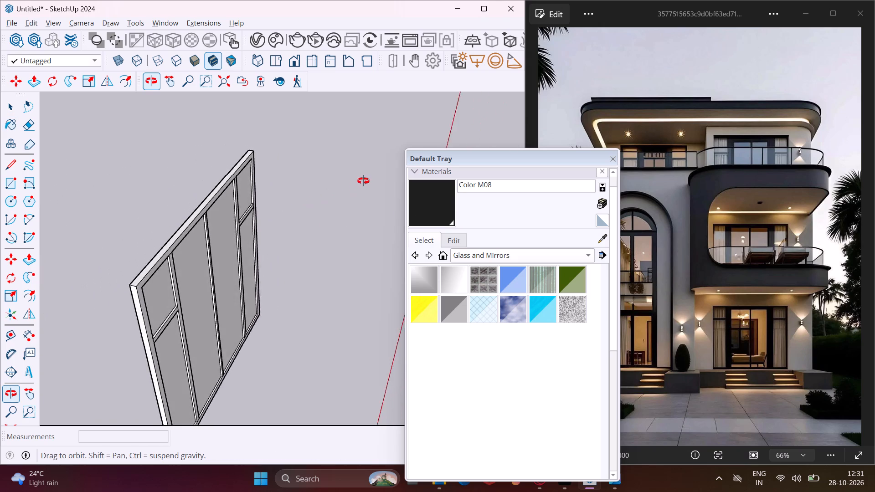
{"action": "middle_click_drag", "start_coordinate": [363, 181], "coordinate": [375, 172]}
{"action": "scroll", "coordinate": [154, 270], "scroll_direction": "up", "scroll_amount": 9}
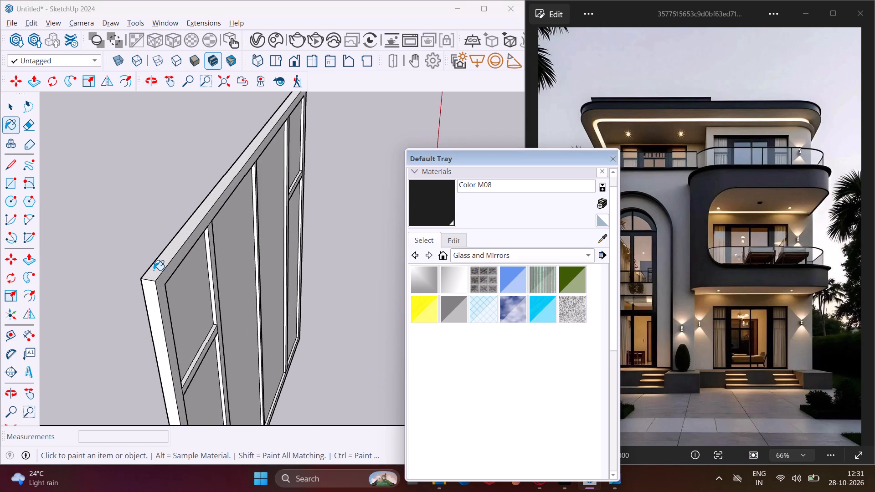
{"action": "scroll", "coordinate": [154, 270], "scroll_direction": "up", "scroll_amount": 6}
{"action": "left_click", "coordinate": [160, 277]}
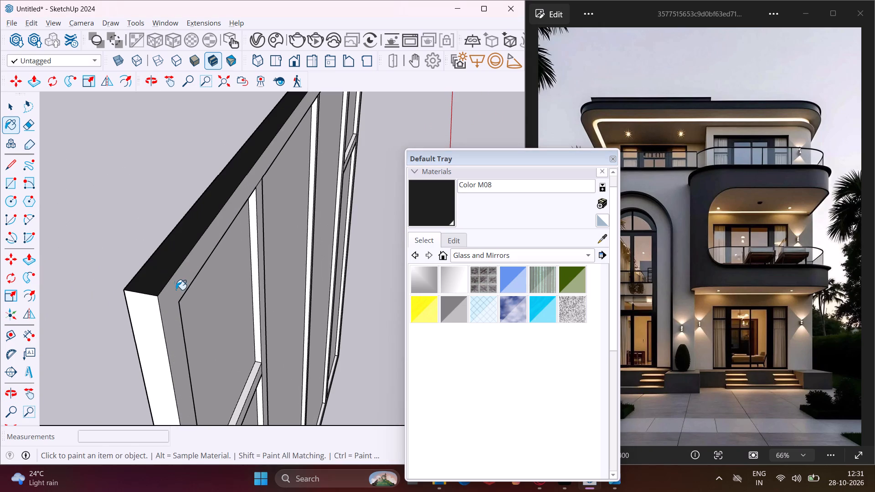
{"action": "left_click", "coordinate": [176, 290]}
{"action": "left_click", "coordinate": [144, 311]}
Paint the front and side of the mullion nearest the villa and the centre mullion's villa-facing side with Color M08.
{"action": "scroll", "coordinate": [262, 228], "scroll_direction": "up", "scroll_amount": 2}
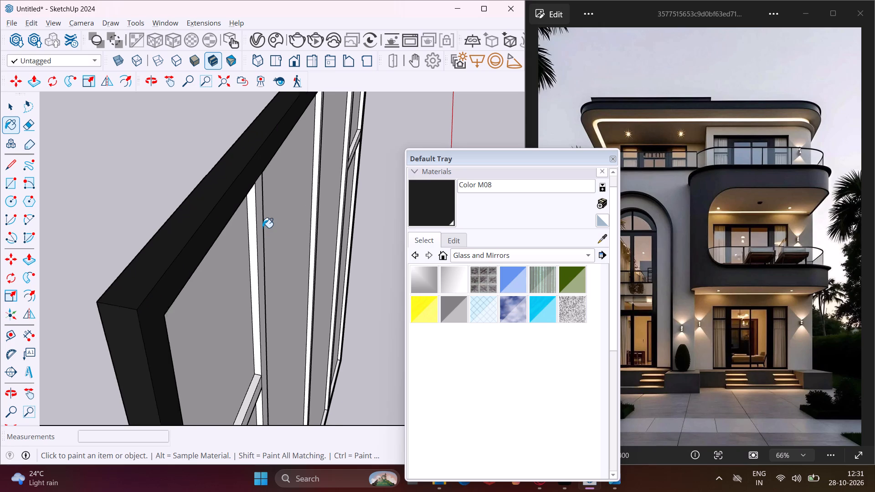
{"action": "scroll", "coordinate": [262, 228], "scroll_direction": "up", "scroll_amount": 2}
{"action": "left_click", "coordinate": [260, 223]}
{"action": "left_click", "coordinate": [249, 222]}
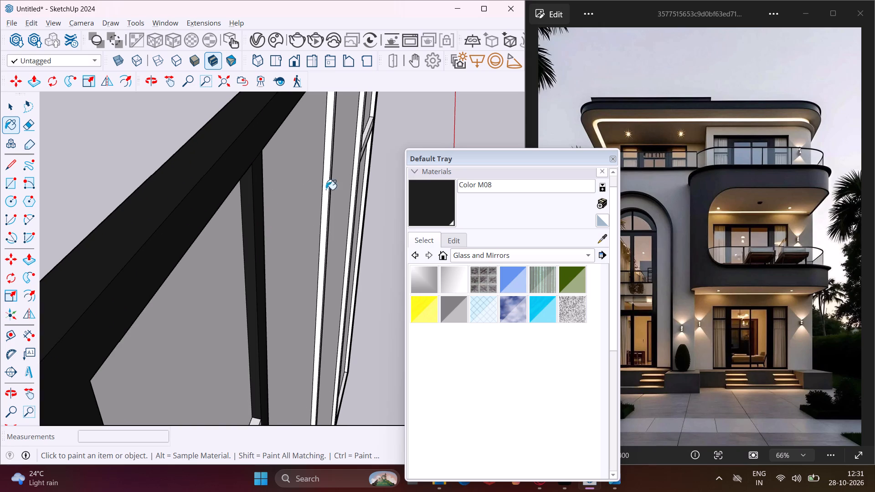
{"action": "left_click", "coordinate": [327, 178]}
Paint the far mullion's front, the far crossbar's front and top, and the mullion's side above that crossbar with Color M08.
{"action": "middle_click_drag", "start_coordinate": [328, 178], "coordinate": [171, 207]}
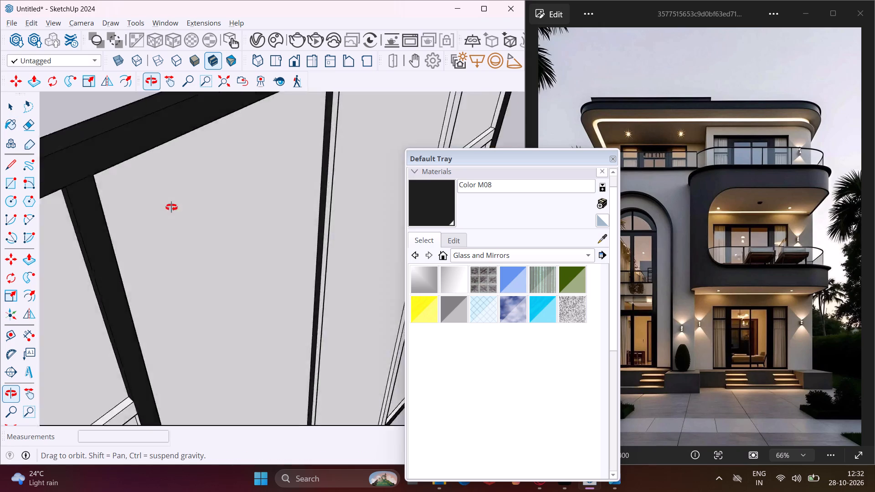
{"action": "middle_click_drag", "start_coordinate": [171, 207], "coordinate": [26, 218]}
{"action": "scroll", "coordinate": [106, 233], "scroll_direction": "down", "scroll_amount": 7}
{"action": "scroll", "coordinate": [158, 242], "scroll_direction": "down", "scroll_amount": 5}
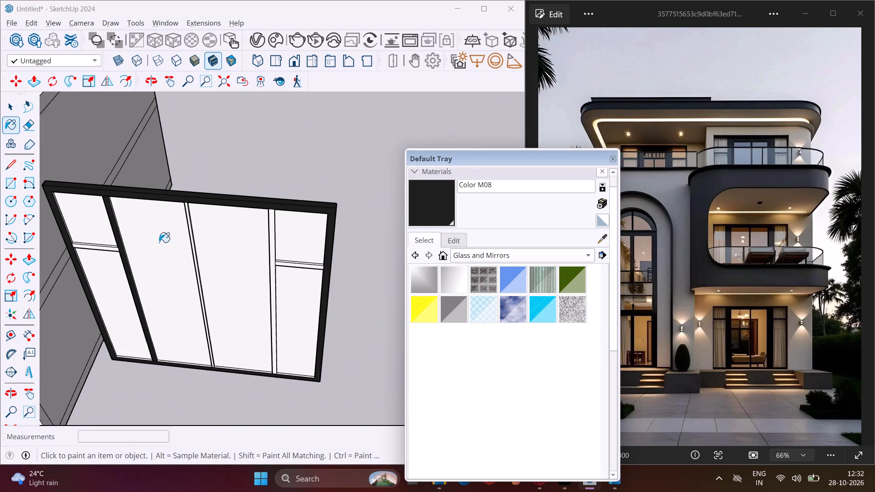
{"action": "scroll", "coordinate": [281, 268], "scroll_direction": "up", "scroll_amount": 15}
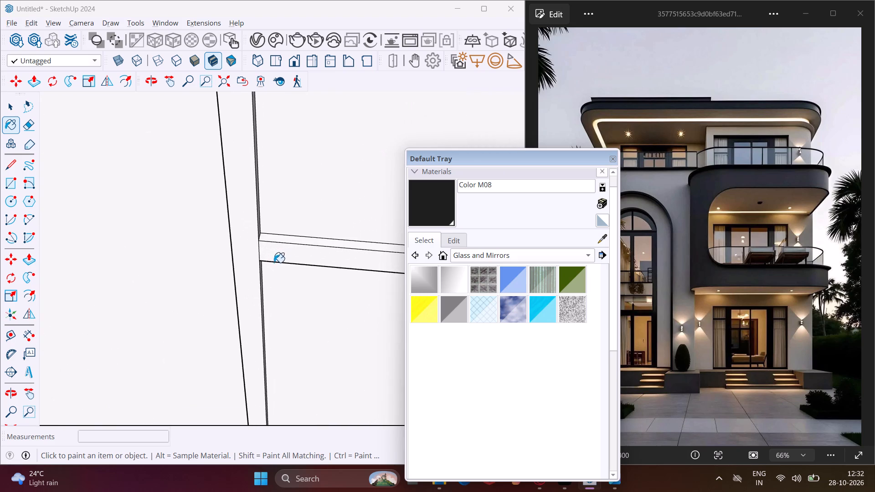
{"action": "left_click", "coordinate": [256, 246]}
{"action": "left_click", "coordinate": [278, 251]}
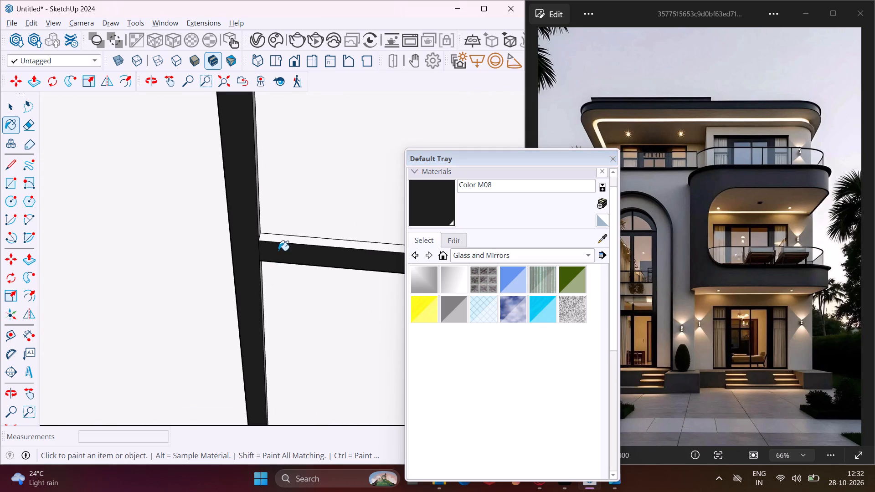
{"action": "scroll", "coordinate": [283, 243], "scroll_direction": "up", "scroll_amount": 3}
{"action": "left_click", "coordinate": [283, 240]}
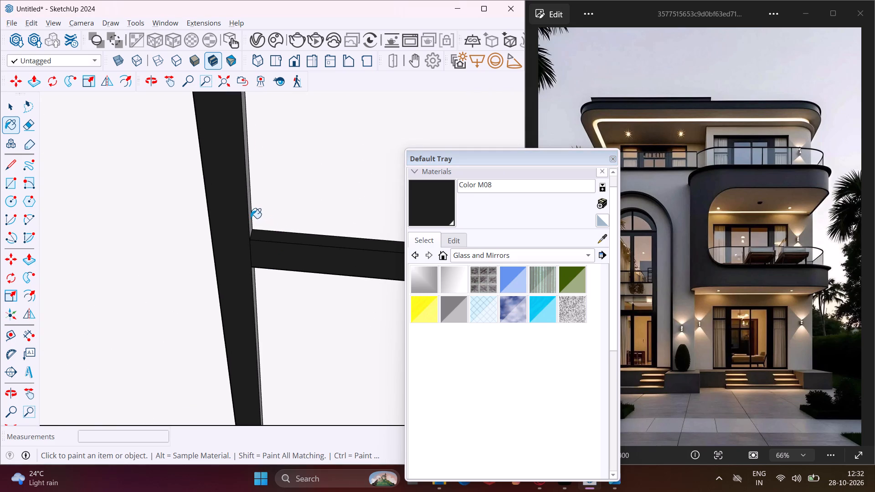
{"action": "left_click", "coordinate": [251, 218]}
Paint the far crossbar's underside and the adjoining mullion's side below it with Color M08.
{"action": "scroll", "coordinate": [253, 259], "scroll_direction": "up", "scroll_amount": 1}
{"action": "middle_click_drag", "start_coordinate": [253, 259], "coordinate": [268, 38]}
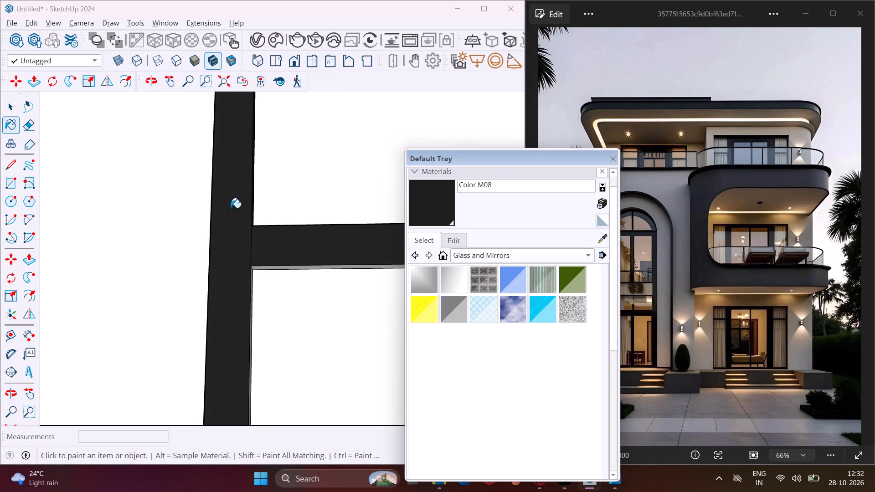
{"action": "scroll", "coordinate": [261, 275], "scroll_direction": "up", "scroll_amount": 4}
{"action": "left_click", "coordinate": [259, 266]}
{"action": "middle_click_drag", "start_coordinate": [259, 266], "coordinate": [223, 273]}
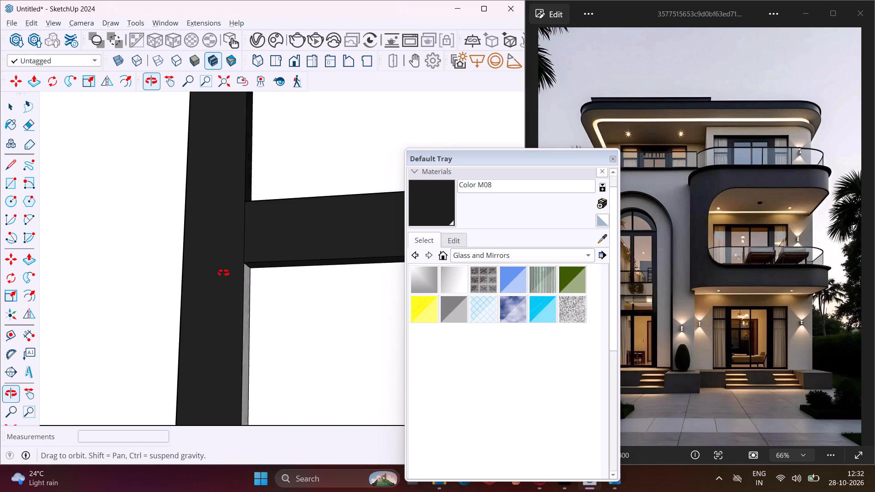
{"action": "middle_click_drag", "start_coordinate": [223, 273], "coordinate": [146, 305]}
{"action": "left_click", "coordinate": [251, 288]}
{"action": "scroll", "coordinate": [218, 284], "scroll_direction": "down", "scroll_amount": 7}
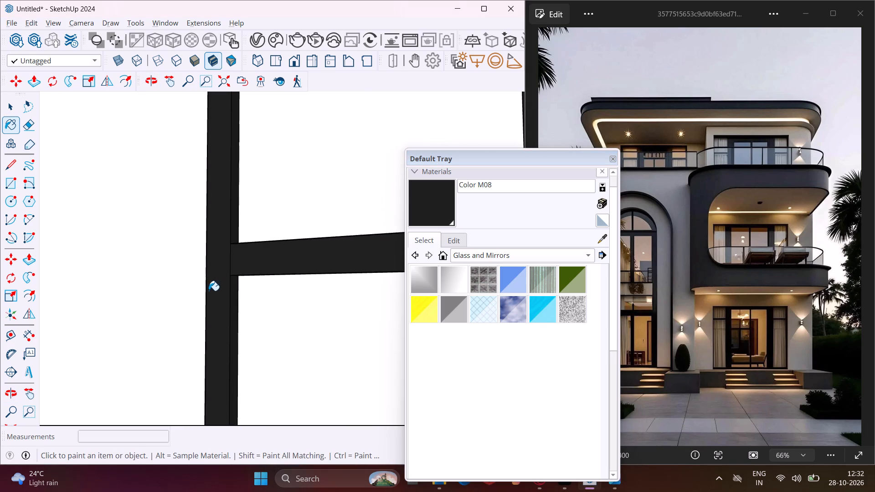
{"action": "scroll", "coordinate": [209, 291], "scroll_direction": "down", "scroll_amount": 10}
{"action": "scroll", "coordinate": [326, 255], "scroll_direction": "up", "scroll_amount": 2}
{"action": "left_click", "coordinate": [325, 254]}
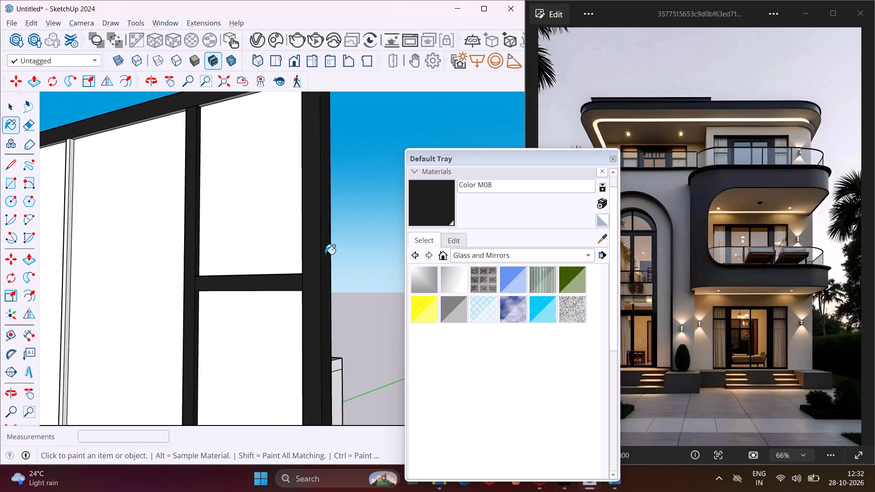
Paint the villa-side crossbar's front and the adjoining border frame's inner side above and below it with Color M08.
{"action": "scroll", "coordinate": [325, 254], "scroll_direction": "down", "scroll_amount": 13}
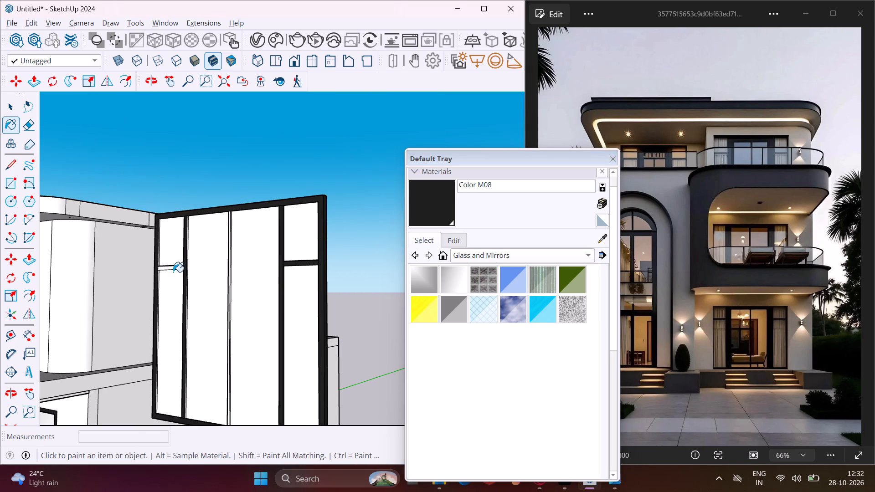
{"action": "scroll", "coordinate": [171, 268], "scroll_direction": "up", "scroll_amount": 17}
{"action": "left_click", "coordinate": [164, 264]}
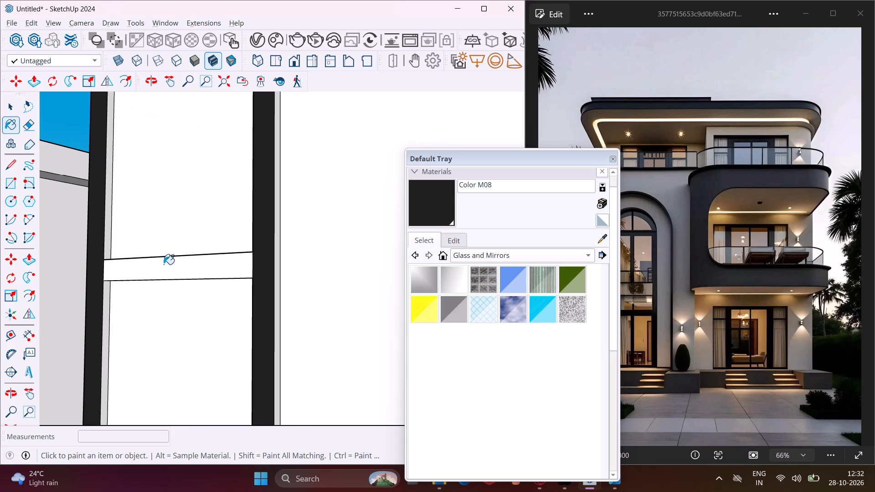
{"action": "left_click", "coordinate": [108, 220]}
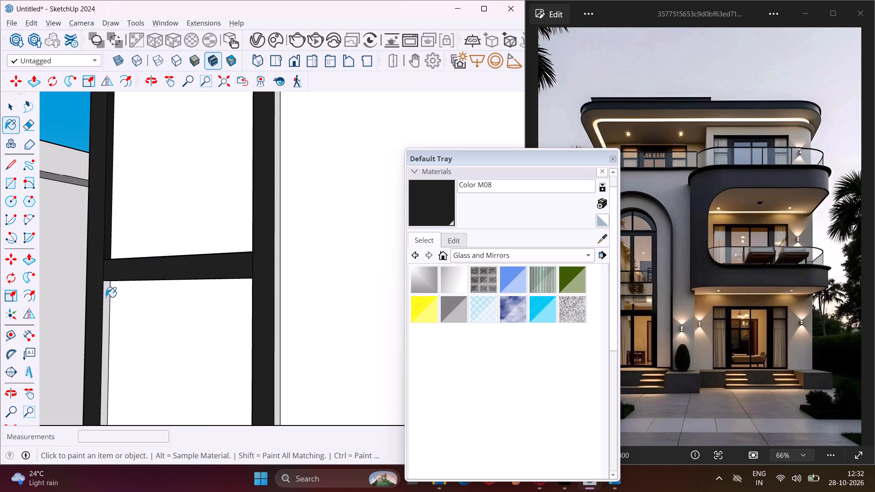
{"action": "left_click", "coordinate": [106, 297]}
Paint the villa-side crossbar's top and underside and the remaining sides of its adjacent mullion with Color M08.
{"action": "middle_click_drag", "start_coordinate": [260, 264], "coordinate": [162, 316]}
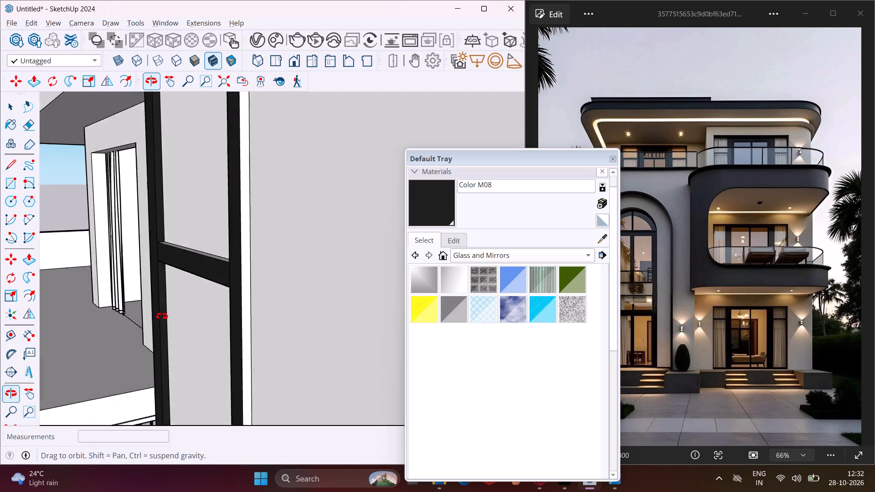
{"action": "middle_click_drag", "start_coordinate": [162, 316], "coordinate": [175, 360]}
{"action": "scroll", "coordinate": [242, 260], "scroll_direction": "up", "scroll_amount": 3}
{"action": "left_click", "coordinate": [250, 252]}
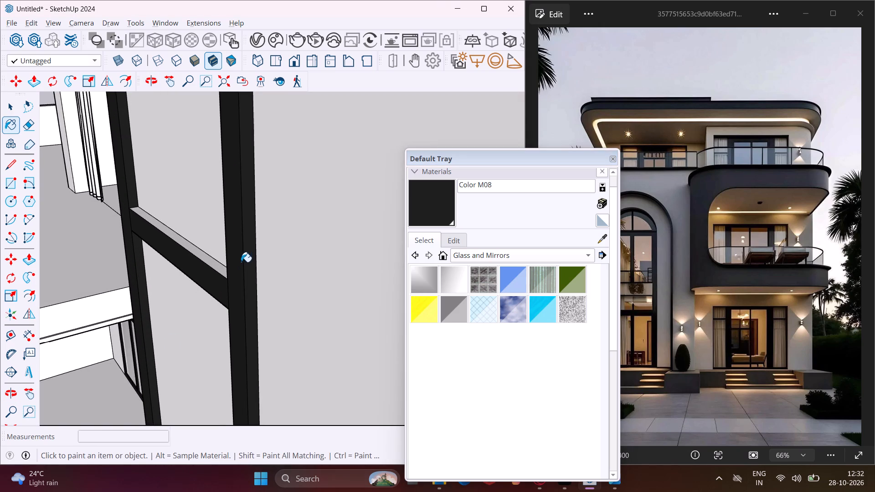
{"action": "scroll", "coordinate": [220, 265], "scroll_direction": "up", "scroll_amount": 3}
{"action": "left_click", "coordinate": [219, 265]}
{"action": "middle_click_drag", "start_coordinate": [219, 273], "coordinate": [241, 229]}
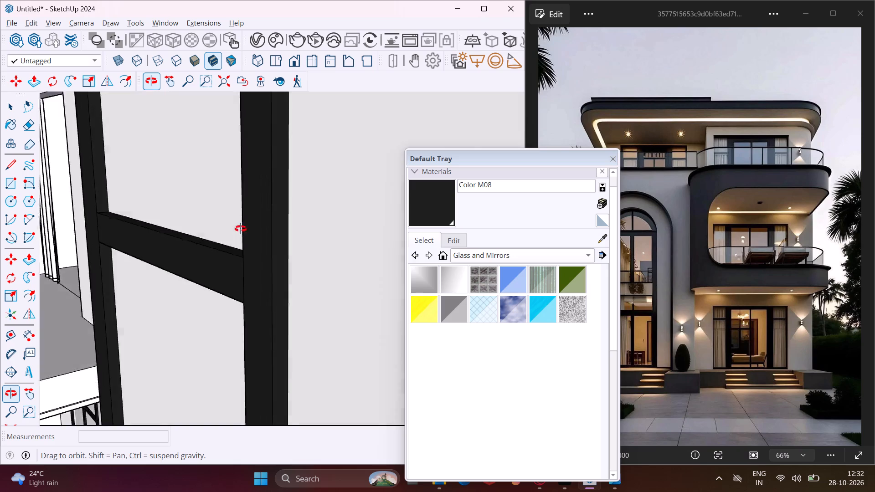
{"action": "middle_click_drag", "start_coordinate": [241, 229], "coordinate": [352, 63]}
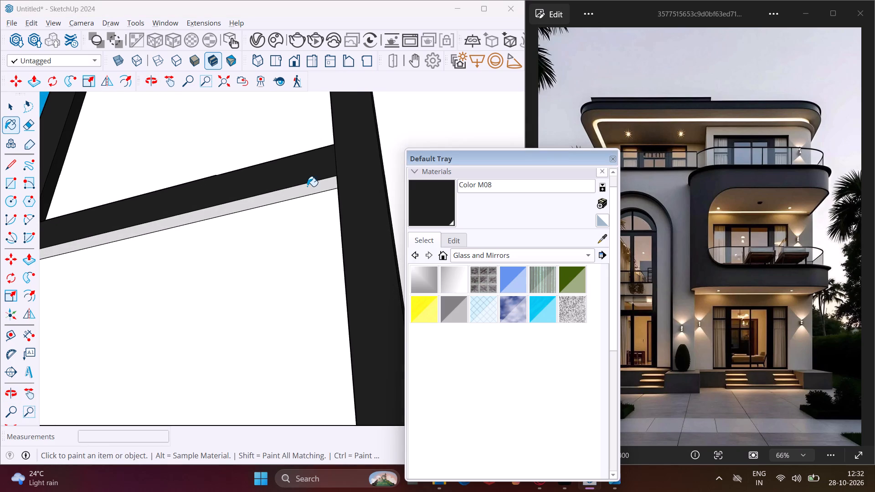
{"action": "left_click", "coordinate": [307, 186]}
{"action": "middle_click_drag", "start_coordinate": [326, 184], "coordinate": [507, 241]}
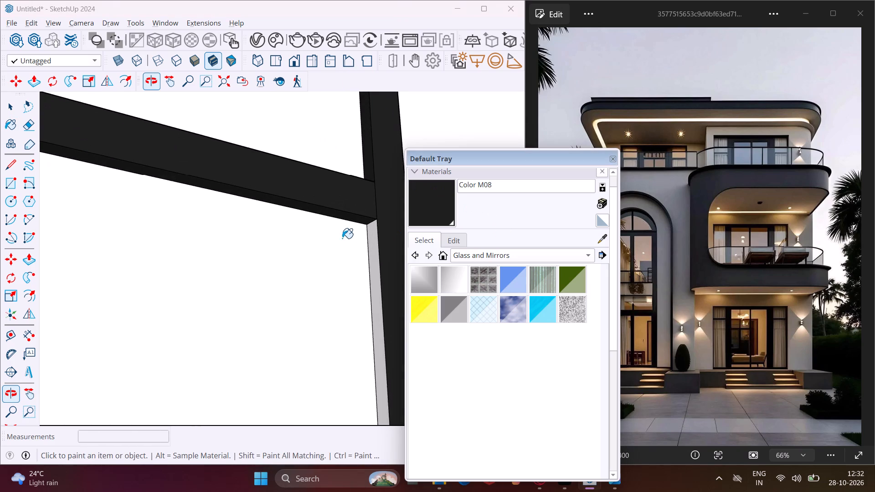
{"action": "scroll", "coordinate": [361, 238], "scroll_direction": "up", "scroll_amount": 3}
{"action": "left_click", "coordinate": [375, 238]}
{"action": "middle_click_drag", "start_coordinate": [336, 211], "coordinate": [254, 238]}
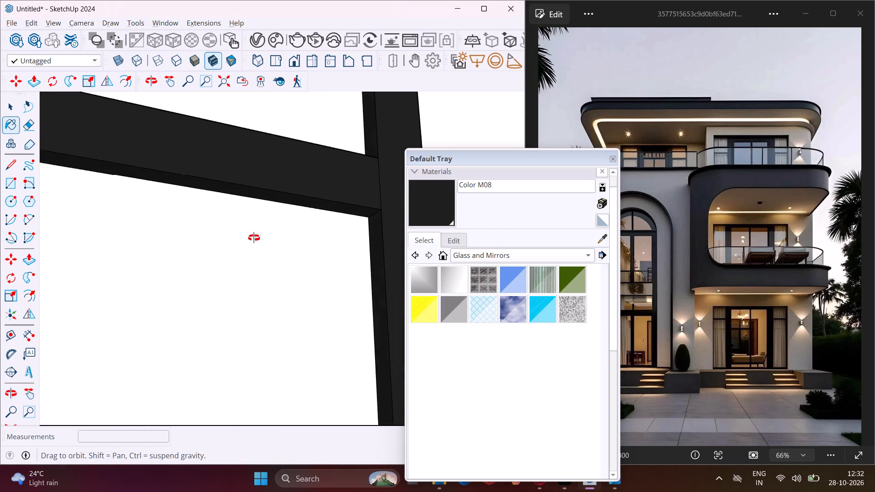
{"action": "middle_click_drag", "start_coordinate": [254, 238], "coordinate": [0, 337]}
Paint the centre mullion's front and its side facing away from the villa with Color M08.
{"action": "scroll", "coordinate": [256, 182], "scroll_direction": "down", "scroll_amount": 11}
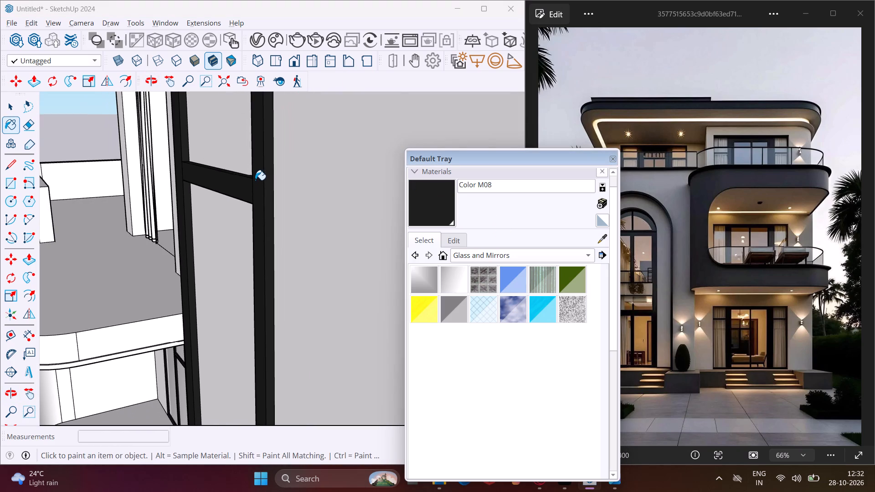
{"action": "scroll", "coordinate": [255, 180], "scroll_direction": "down", "scroll_amount": 6}
{"action": "scroll", "coordinate": [255, 180], "scroll_direction": "up", "scroll_amount": 1}
{"action": "scroll", "coordinate": [255, 180], "scroll_direction": "down", "scroll_amount": 11}
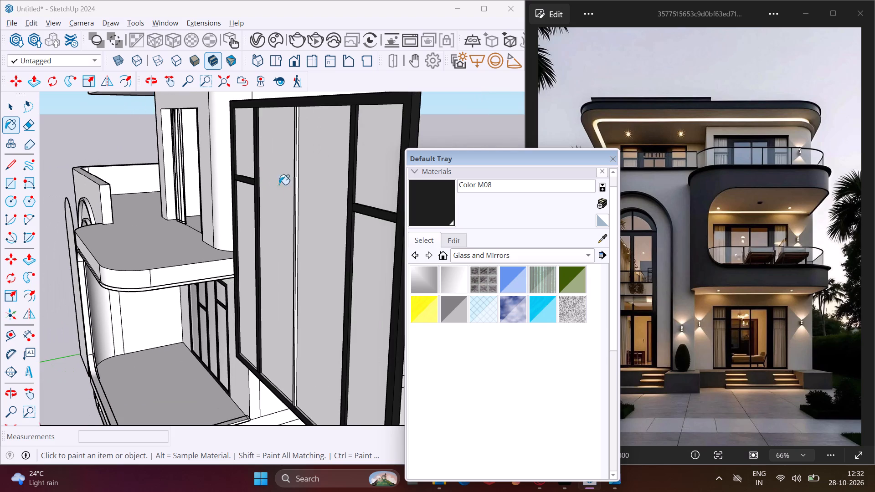
{"action": "scroll", "coordinate": [294, 198], "scroll_direction": "up", "scroll_amount": 13}
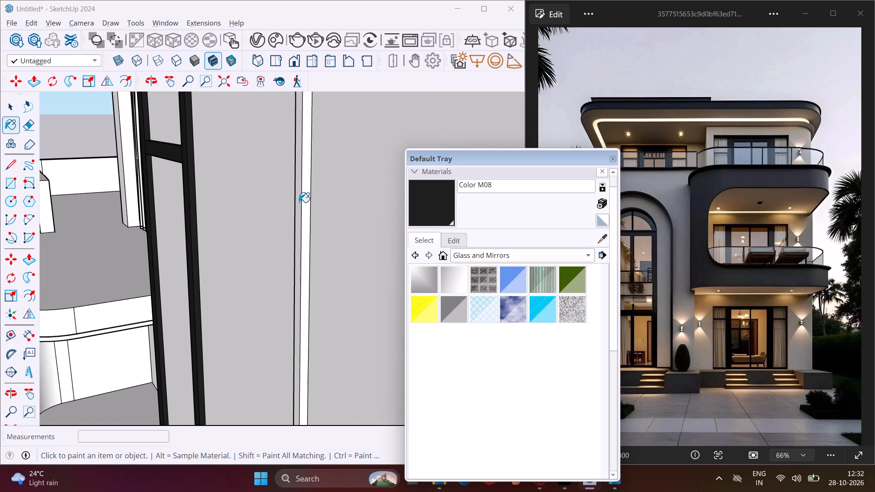
{"action": "left_click", "coordinate": [299, 202]}
{"action": "left_click", "coordinate": [304, 205]}
{"action": "middle_click_drag", "start_coordinate": [304, 205], "coordinate": [515, 232]}
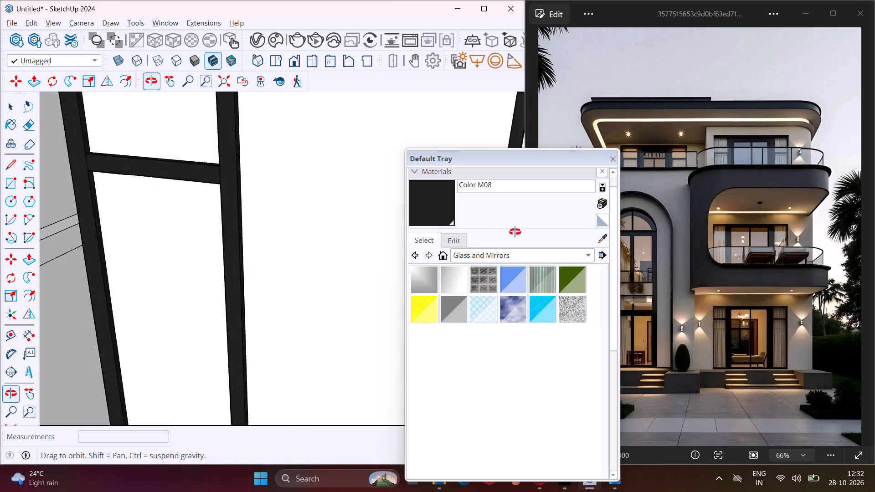
{"action": "middle_click_drag", "start_coordinate": [515, 232], "coordinate": [616, 211]}
Paint the far mullion's villa-facing side and the far border upright's inner side below the crossbar with Color M08.
{"action": "scroll", "coordinate": [175, 209], "scroll_direction": "down", "scroll_amount": 15}
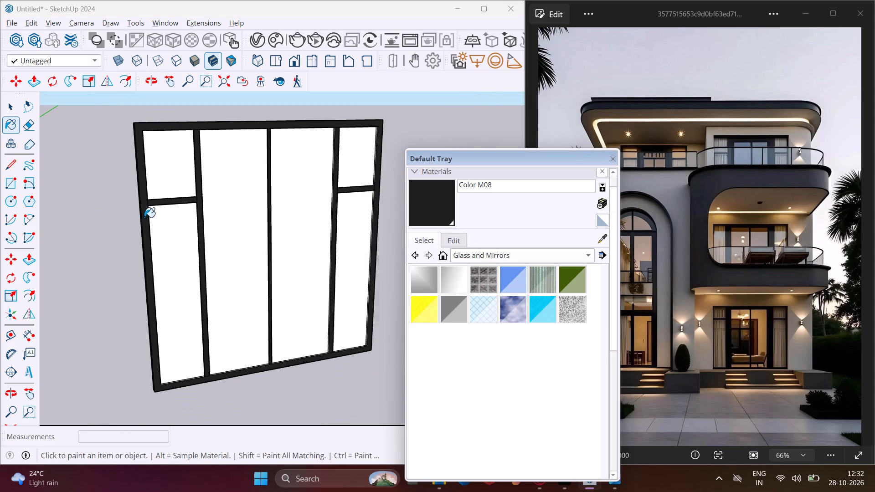
{"action": "middle_click_drag", "start_coordinate": [242, 215], "coordinate": [321, 269]}
{"action": "scroll", "coordinate": [260, 261], "scroll_direction": "up", "scroll_amount": 3}
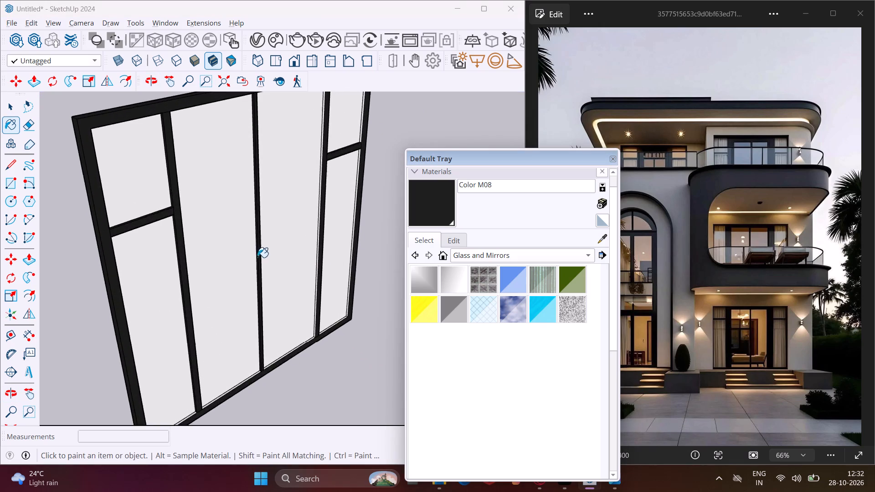
{"action": "scroll", "coordinate": [253, 251], "scroll_direction": "up", "scroll_amount": 4}
{"action": "middle_click_drag", "start_coordinate": [261, 247], "coordinate": [353, 243]}
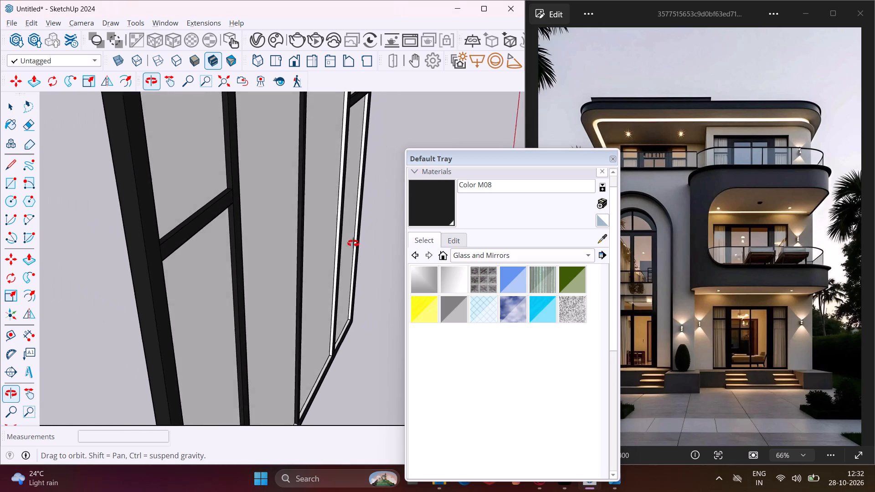
{"action": "middle_click_drag", "start_coordinate": [353, 243], "coordinate": [360, 211]}
{"action": "scroll", "coordinate": [333, 255], "scroll_direction": "up", "scroll_amount": 3}
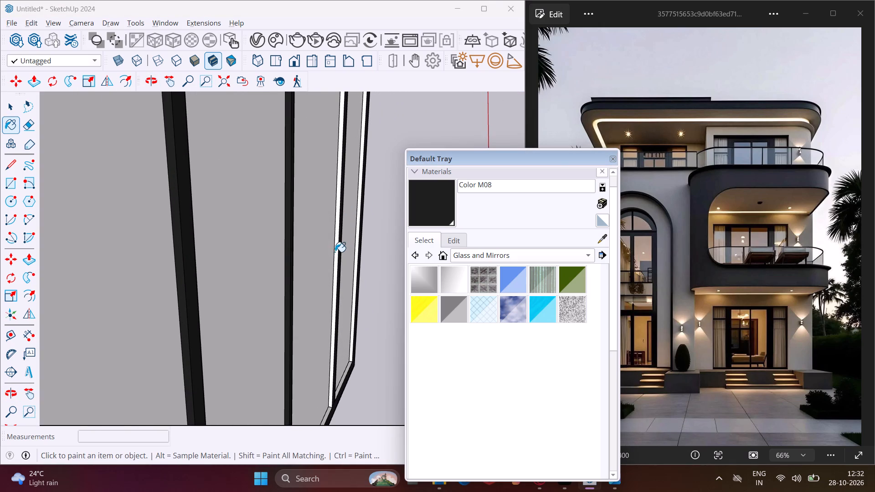
{"action": "left_click", "coordinate": [335, 250]}
{"action": "left_click", "coordinate": [357, 230]}
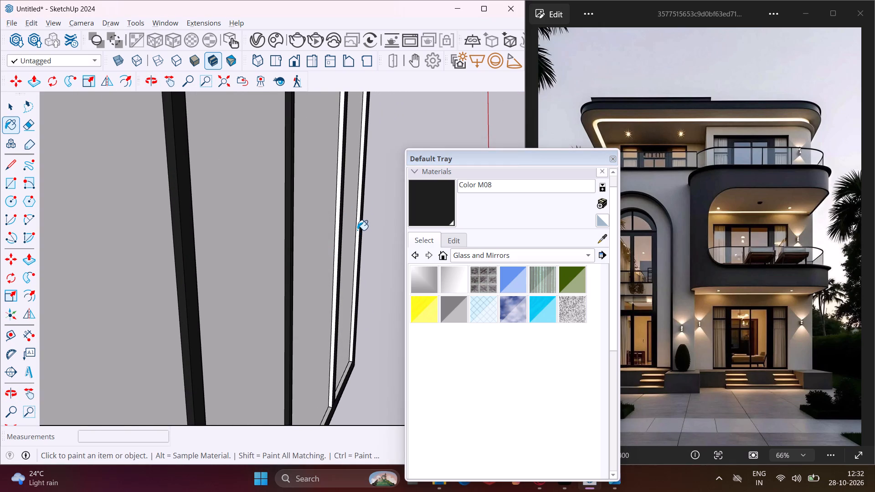
{"action": "scroll", "coordinate": [326, 266], "scroll_direction": "up", "scroll_amount": 7}
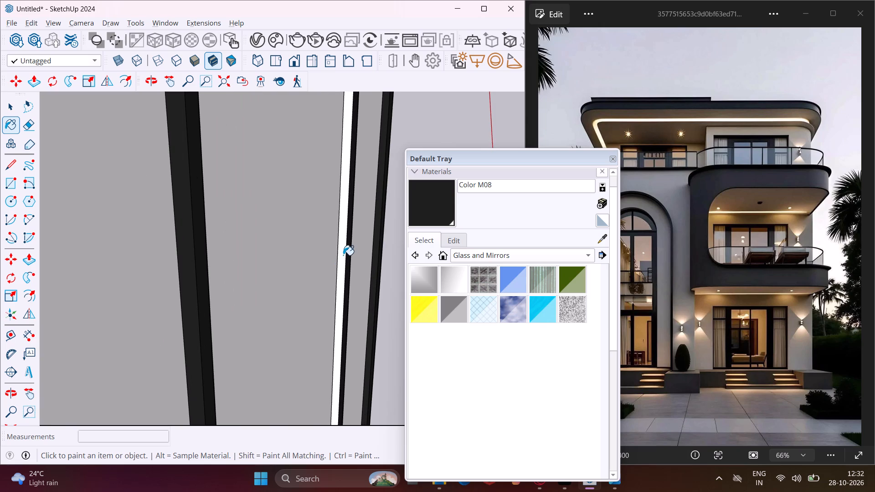
{"action": "left_click", "coordinate": [343, 255]}
Paint the far border upright's inner side above the crossbar with Color M08.
{"action": "scroll", "coordinate": [339, 205], "scroll_direction": "down", "scroll_amount": 16}
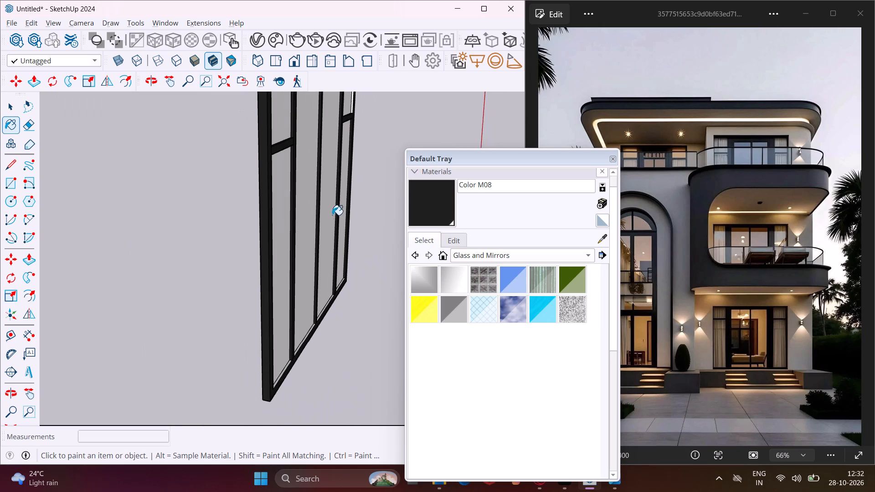
{"action": "scroll", "coordinate": [358, 98], "scroll_direction": "up", "scroll_amount": 8}
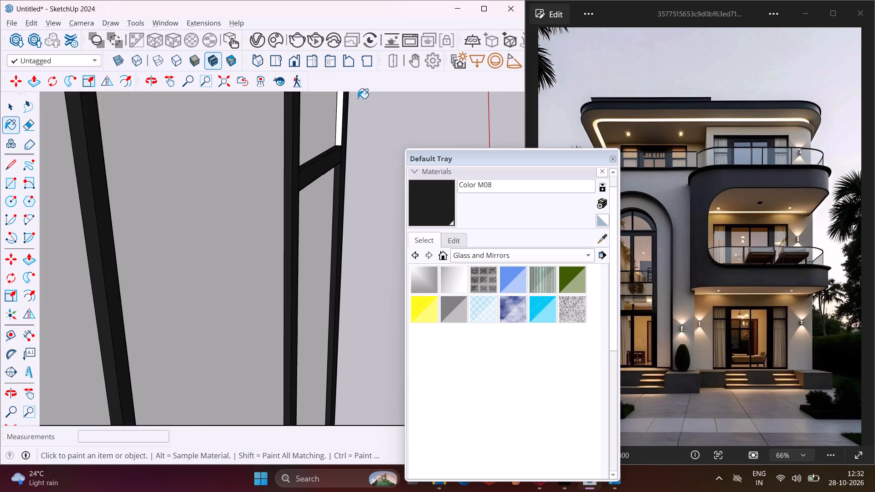
{"action": "scroll", "coordinate": [358, 98], "scroll_direction": "up", "scroll_amount": 4}
{"action": "left_click", "coordinate": [317, 169]}
{"action": "scroll", "coordinate": [316, 169], "scroll_direction": "down", "scroll_amount": 6}
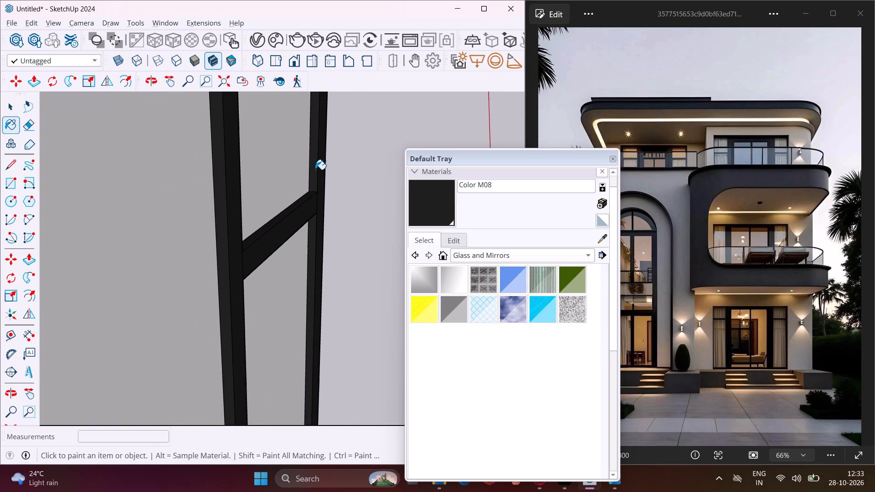
Paint the bottom border's inner face below the two villa-side panes with Color M08.
{"action": "scroll", "coordinate": [315, 169], "scroll_direction": "down", "scroll_amount": 18}
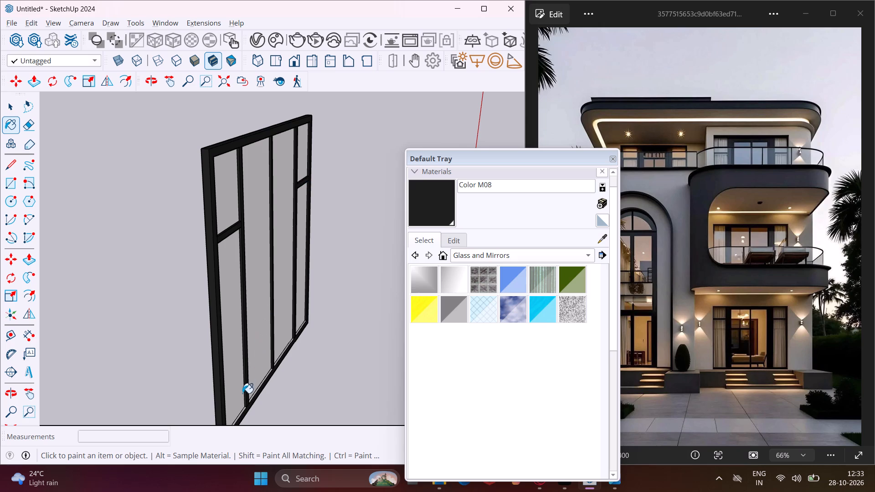
{"action": "scroll", "coordinate": [243, 410], "scroll_direction": "up", "scroll_amount": 17}
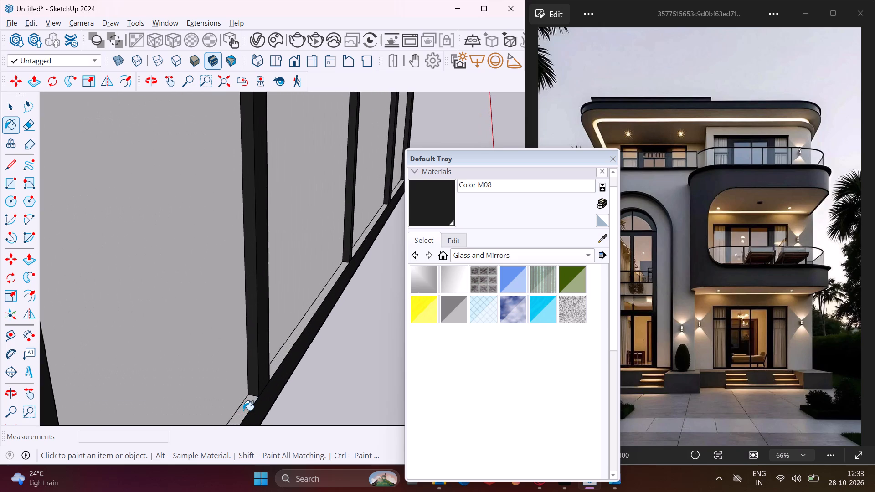
{"action": "scroll", "coordinate": [243, 410], "scroll_direction": "up", "scroll_amount": 4}
{"action": "left_click", "coordinate": [243, 410]}
{"action": "left_click", "coordinate": [301, 334]}
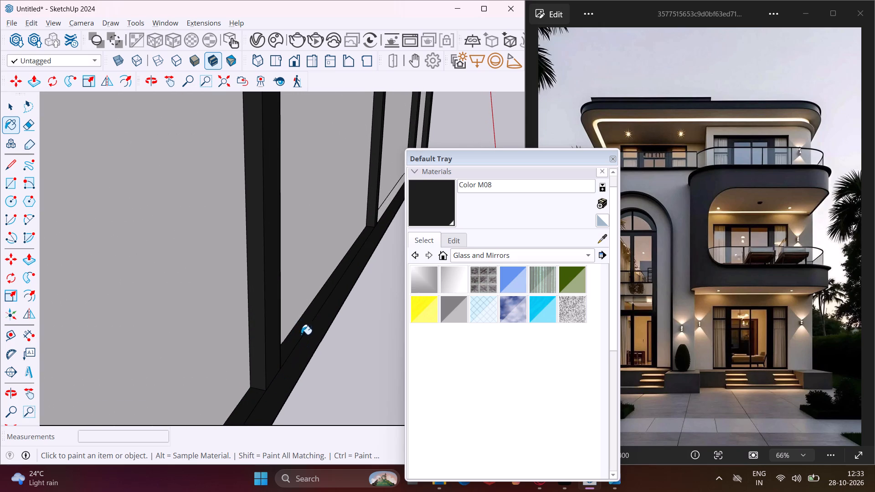
Paint the bottom border's inner face below the two panes farthest from the villa with Color M08.
{"action": "middle_click_drag", "start_coordinate": [324, 322], "coordinate": [279, 338]}
{"action": "scroll", "coordinate": [238, 332], "scroll_direction": "down", "scroll_amount": 12}
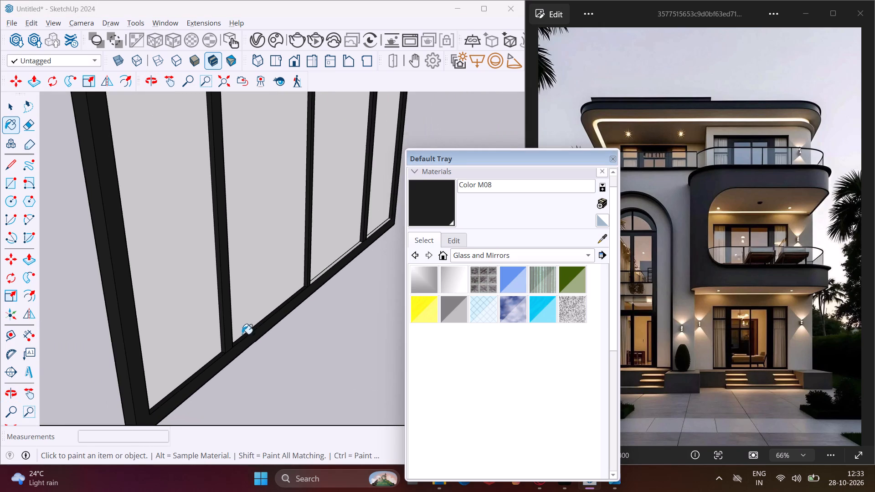
{"action": "scroll", "coordinate": [382, 229], "scroll_direction": "up", "scroll_amount": 12}
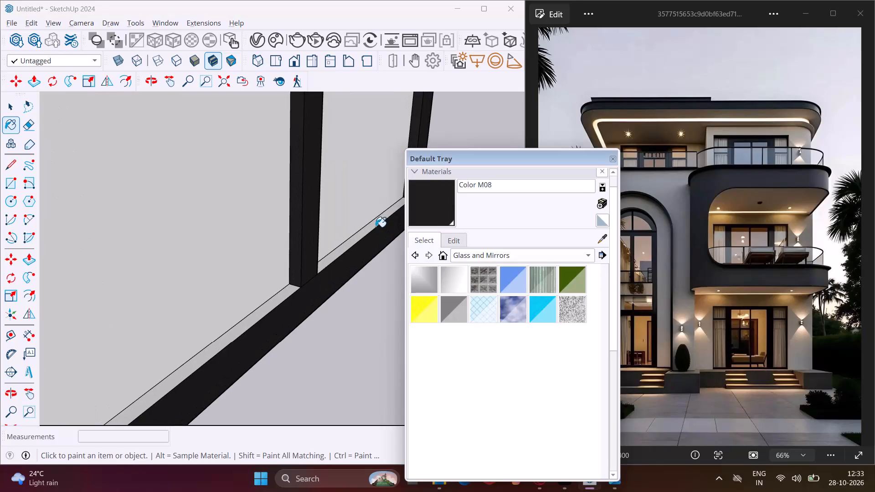
{"action": "left_click", "coordinate": [372, 227]}
{"action": "left_click", "coordinate": [290, 292]}
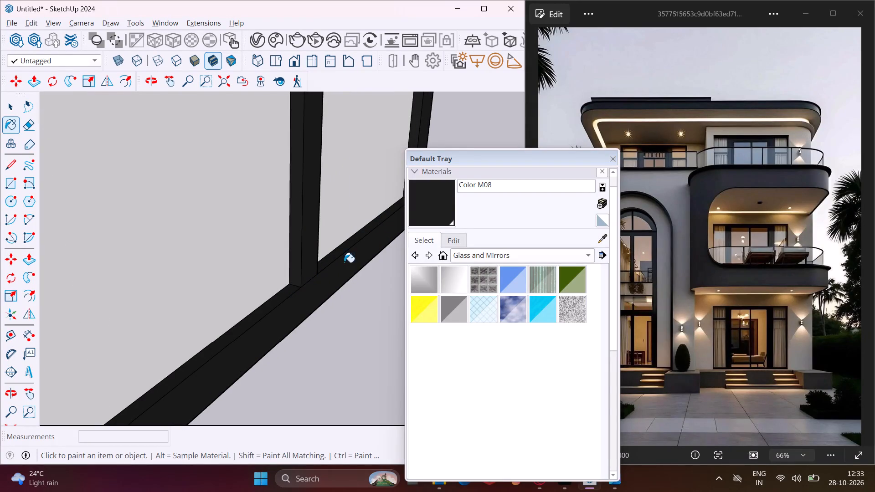
Paint the top border's underside above the two villa-side panes with Color M08.
{"action": "scroll", "coordinate": [318, 269], "scroll_direction": "down", "scroll_amount": 5}
{"action": "middle_click_drag", "start_coordinate": [324, 279], "coordinate": [264, 341]}
{"action": "scroll", "coordinate": [279, 320], "scroll_direction": "down", "scroll_amount": 7}
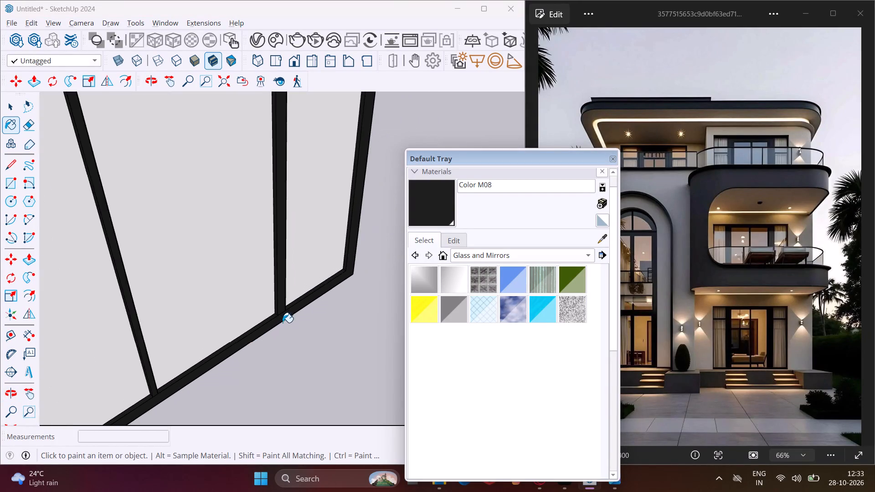
{"action": "scroll", "coordinate": [283, 323], "scroll_direction": "down", "scroll_amount": 11}
{"action": "scroll", "coordinate": [196, 286], "scroll_direction": "up", "scroll_amount": 4}
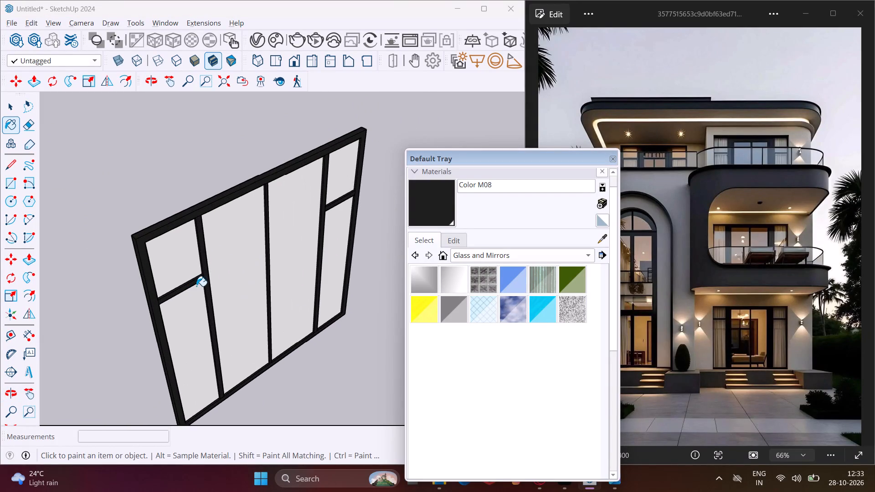
{"action": "middle_click_drag", "start_coordinate": [352, 215], "coordinate": [459, 174]}
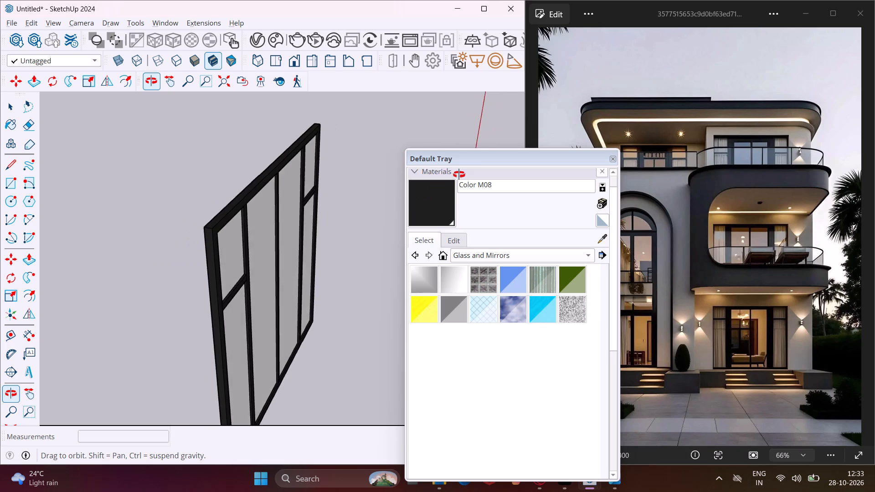
{"action": "middle_click_drag", "start_coordinate": [459, 174], "coordinate": [163, 233]}
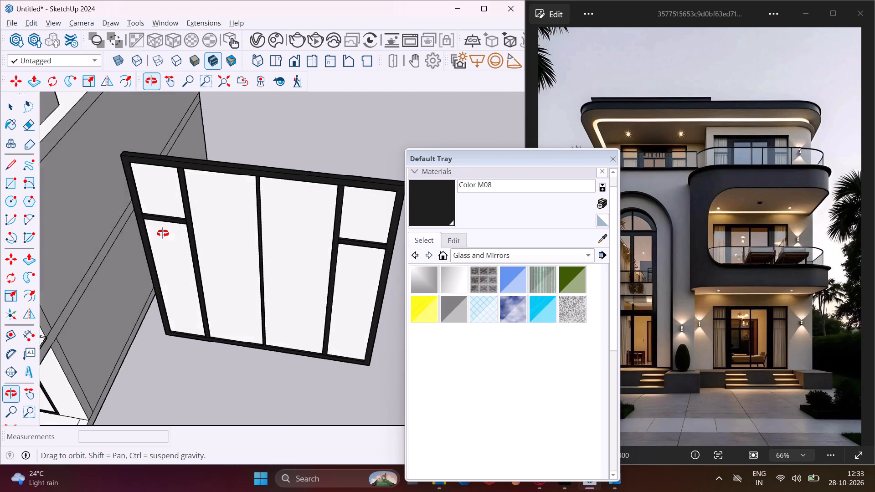
{"action": "middle_click_drag", "start_coordinate": [163, 233], "coordinate": [140, 82]}
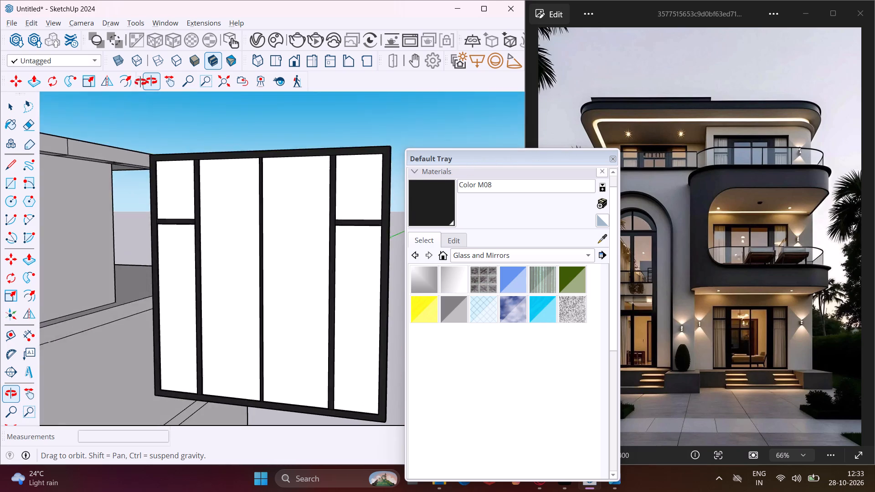
{"action": "middle_click_drag", "start_coordinate": [140, 82], "coordinate": [152, 60]}
{"action": "middle_click_drag", "start_coordinate": [215, 256], "coordinate": [279, 115]}
{"action": "scroll", "coordinate": [279, 115], "scroll_direction": "up", "scroll_amount": 1}
{"action": "scroll", "coordinate": [185, 175], "scroll_direction": "up", "scroll_amount": 2}
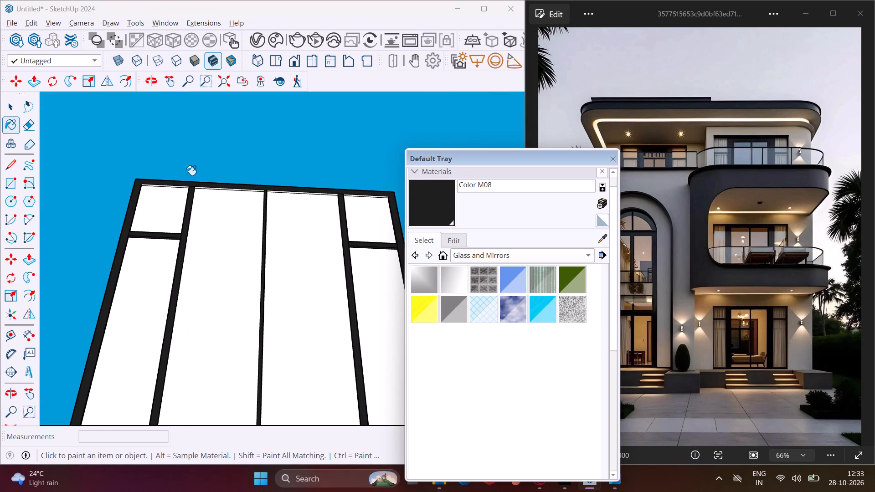
{"action": "scroll", "coordinate": [185, 175], "scroll_direction": "up", "scroll_amount": 3}
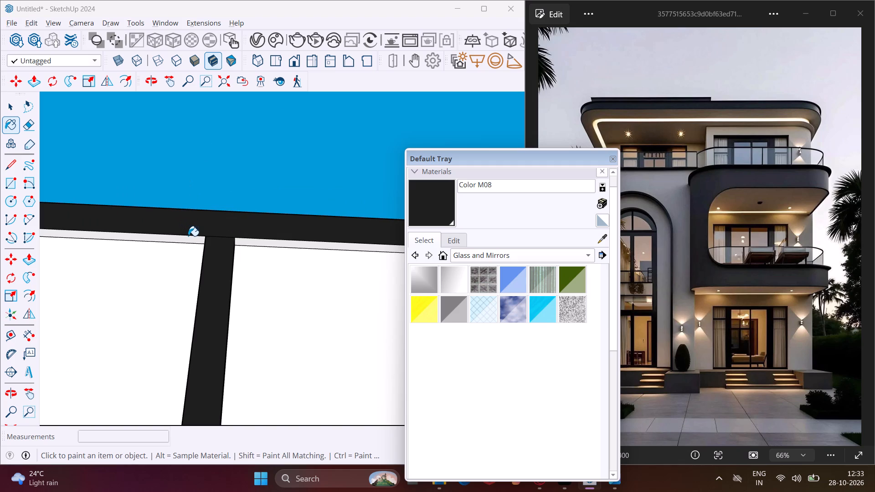
{"action": "left_click", "coordinate": [192, 240]}
{"action": "left_click", "coordinate": [251, 240]}
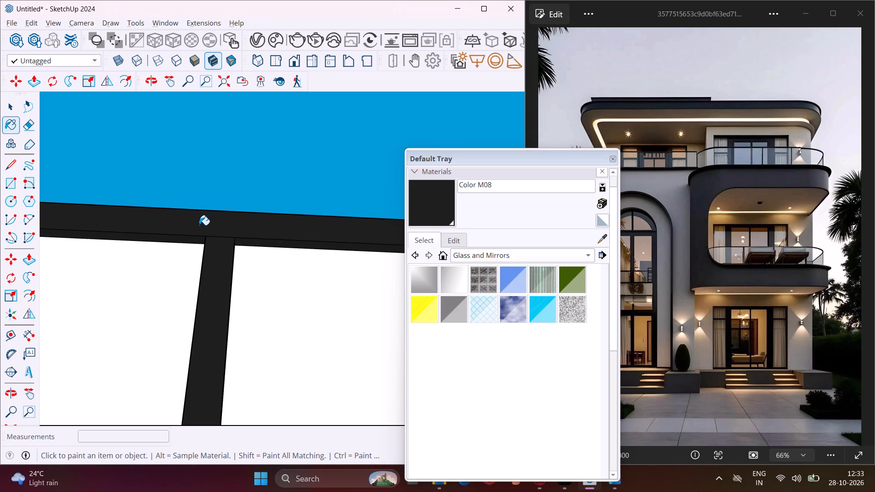
Paint the top border's underside above the two panes farthest from the villa with Color M08.
{"action": "scroll", "coordinate": [199, 225], "scroll_direction": "down", "scroll_amount": 17}
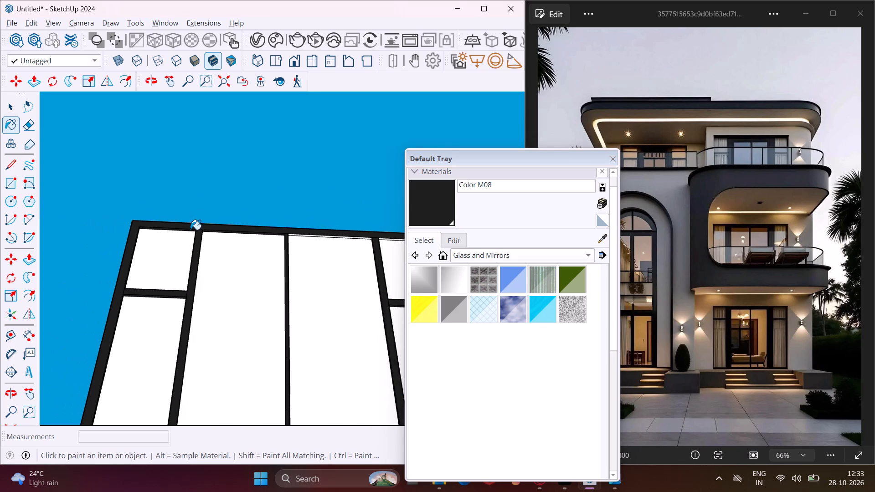
{"action": "scroll", "coordinate": [190, 230], "scroll_direction": "down", "scroll_amount": 2}
{"action": "scroll", "coordinate": [354, 232], "scroll_direction": "up", "scroll_amount": 12}
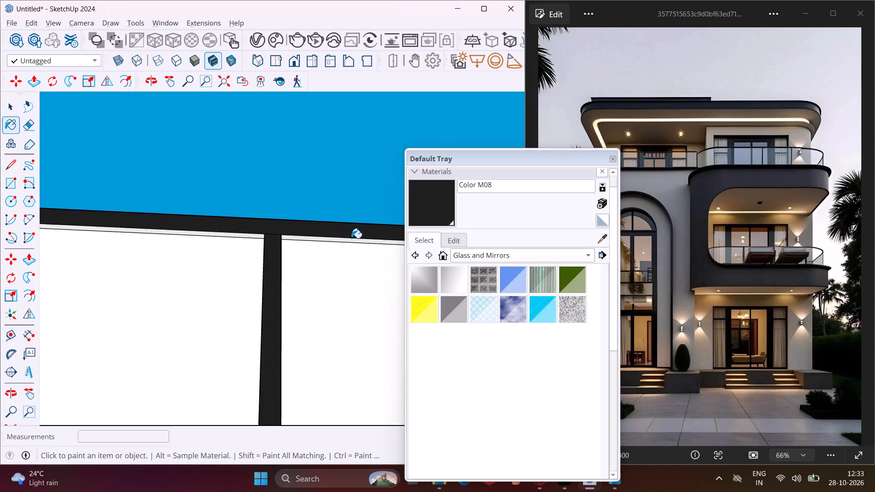
{"action": "scroll", "coordinate": [351, 238], "scroll_direction": "up", "scroll_amount": 7}
{"action": "left_click", "coordinate": [343, 240]}
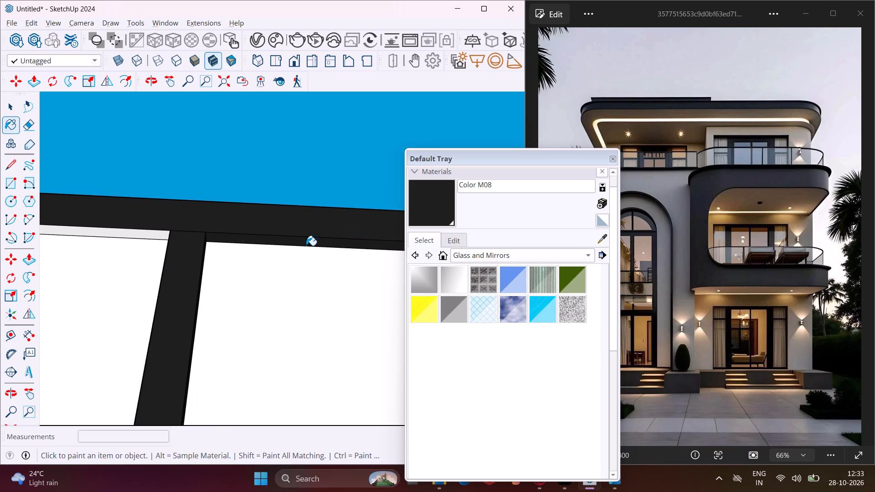
{"action": "left_click", "coordinate": [160, 234]}
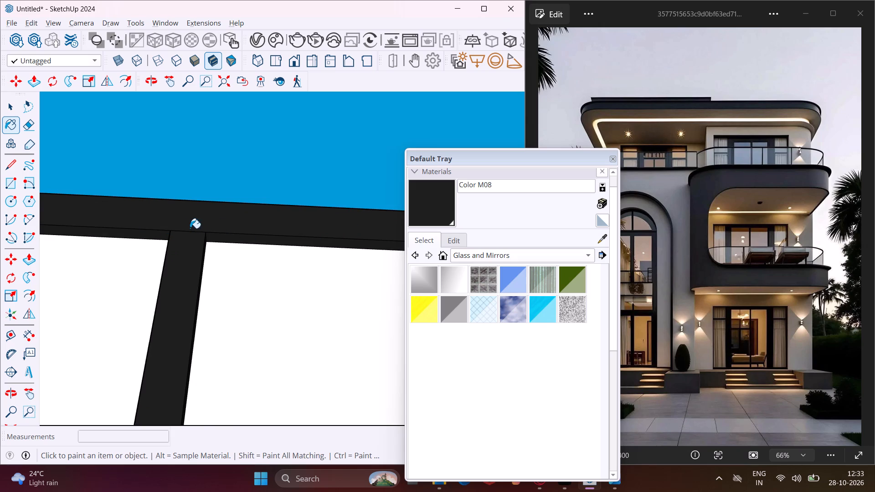
{"action": "key", "text": "Escape"}
{"action": "key", "text": "space"}
Paint the outer underside of the window's bottom border with Color M08.
{"action": "scroll", "coordinate": [230, 179], "scroll_direction": "down", "scroll_amount": 7}
{"action": "middle_click_drag", "start_coordinate": [234, 183], "coordinate": [241, 224]}
{"action": "left_click", "coordinate": [436, 205]}
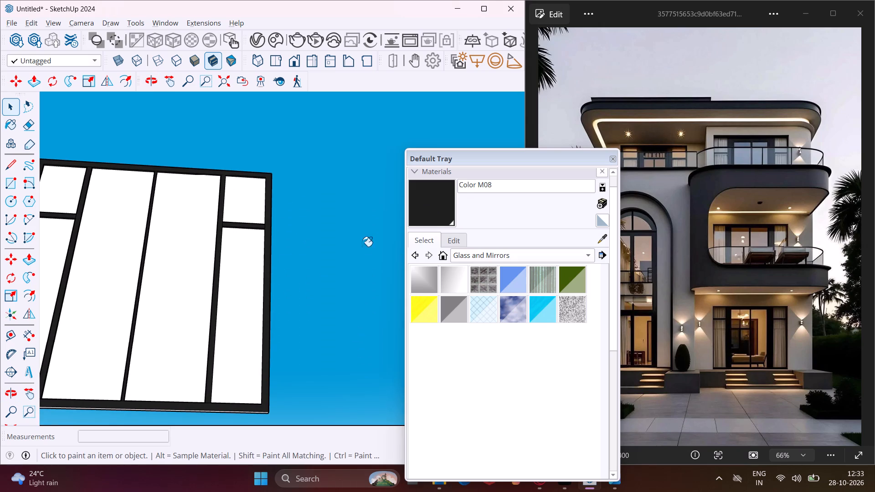
{"action": "scroll", "coordinate": [169, 405], "scroll_direction": "up", "scroll_amount": 4}
{"action": "middle_click_drag", "start_coordinate": [171, 395], "coordinate": [230, 298]}
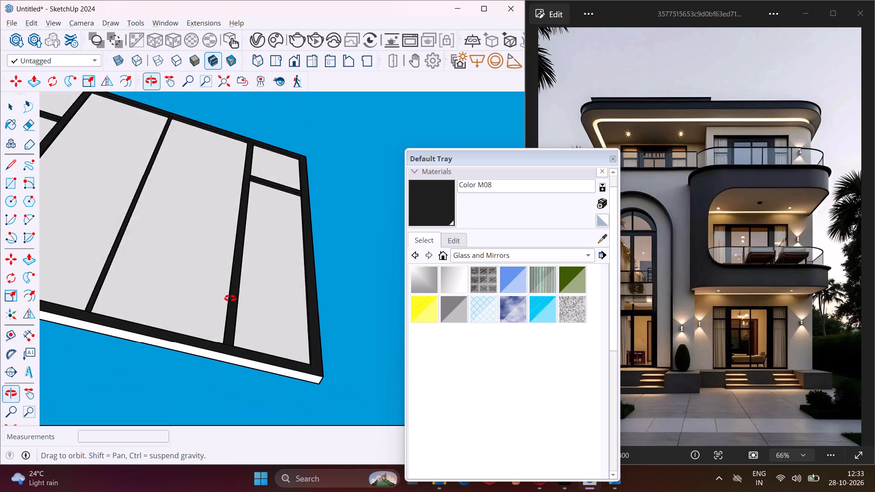
{"action": "middle_click_drag", "start_coordinate": [230, 298], "coordinate": [237, 294]}
{"action": "scroll", "coordinate": [220, 333], "scroll_direction": "up", "scroll_amount": 4}
{"action": "left_click", "coordinate": [220, 342]}
Paint the large back face of the window with the Mirror 02 material from Glass and Mirrors.
{"action": "middle_click_drag", "start_coordinate": [230, 338], "coordinate": [267, 398]}
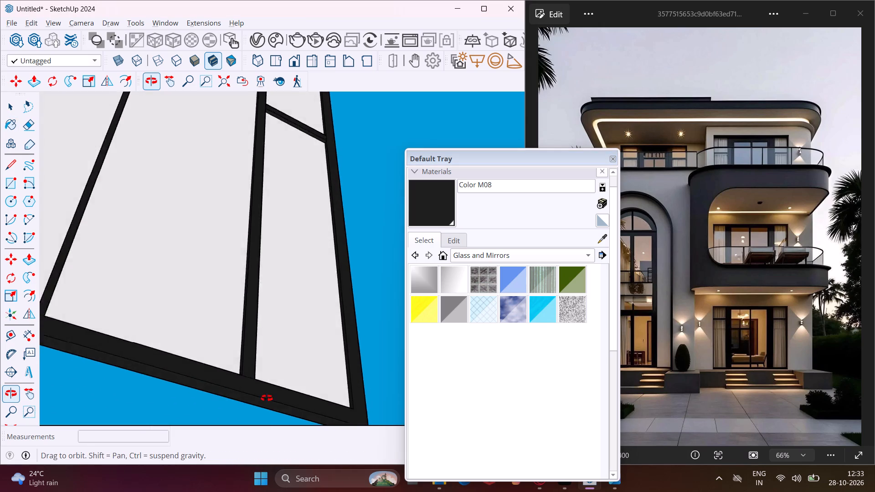
{"action": "middle_click_drag", "start_coordinate": [267, 398], "coordinate": [298, 423]}
{"action": "scroll", "coordinate": [298, 423], "scroll_direction": "up", "scroll_amount": 1}
{"action": "scroll", "coordinate": [354, 307], "scroll_direction": "down", "scroll_amount": 12}
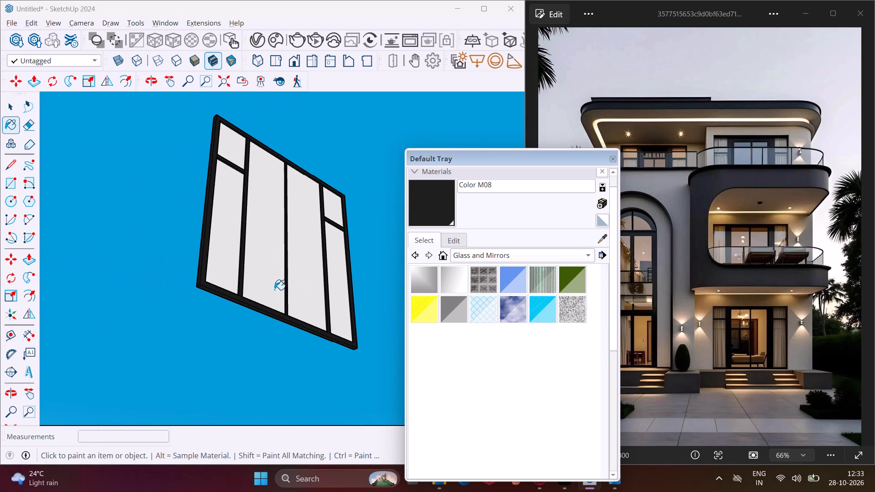
{"action": "middle_click_drag", "start_coordinate": [286, 308], "coordinate": [217, 405]}
{"action": "middle_click_drag", "start_coordinate": [364, 198], "coordinate": [43, 361]}
{"action": "middle_click_drag", "start_coordinate": [311, 229], "coordinate": [163, 267]}
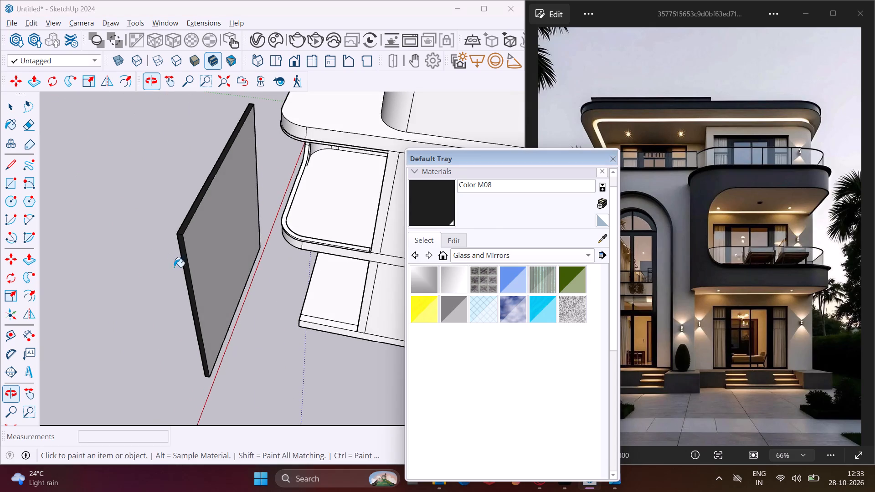
{"action": "key", "text": "Escape"}
{"action": "key", "text": "space"}
{"action": "left_click", "coordinate": [459, 277]}
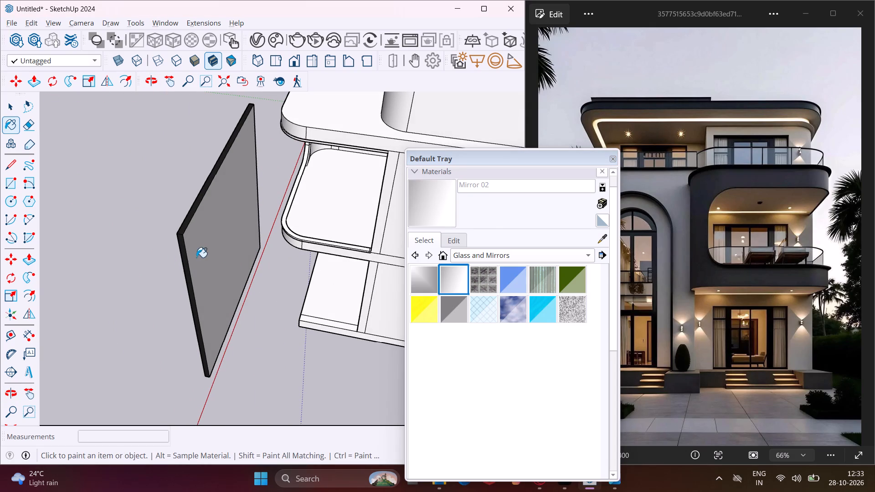
{"action": "left_click", "coordinate": [203, 251]}
Paint all six front glass faces, above and below the crossbars and in the two tall centre panes, with Mirror 02.
{"action": "middle_click_drag", "start_coordinate": [220, 255], "coordinate": [492, 213]}
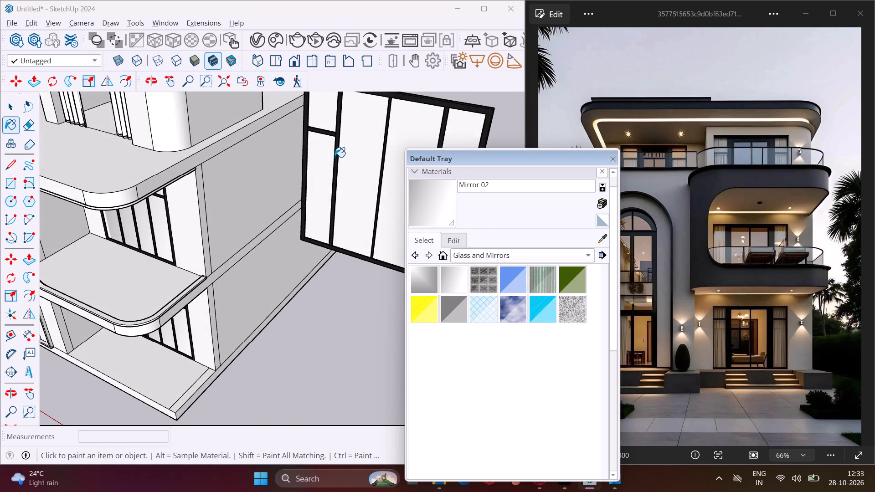
{"action": "scroll", "coordinate": [320, 157], "scroll_direction": "down", "scroll_amount": 5}
{"action": "left_click", "coordinate": [323, 161]}
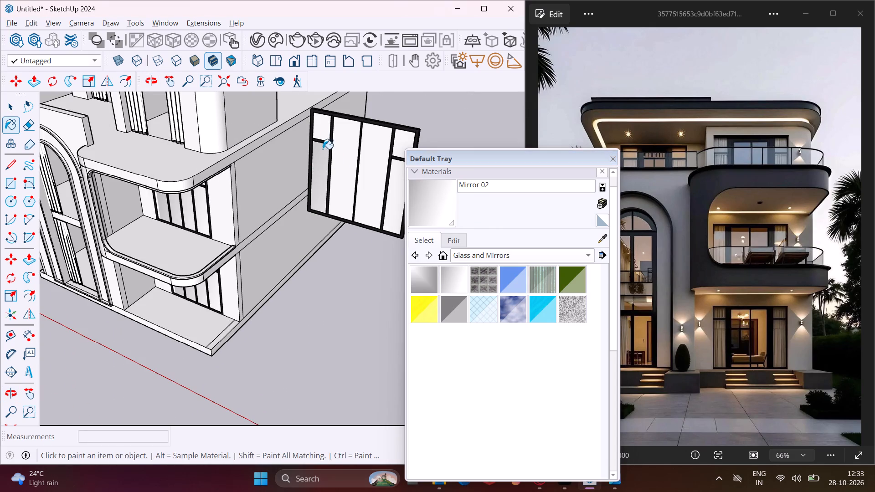
{"action": "left_click", "coordinate": [323, 136]}
{"action": "left_click", "coordinate": [344, 155]}
{"action": "left_click", "coordinate": [370, 161]}
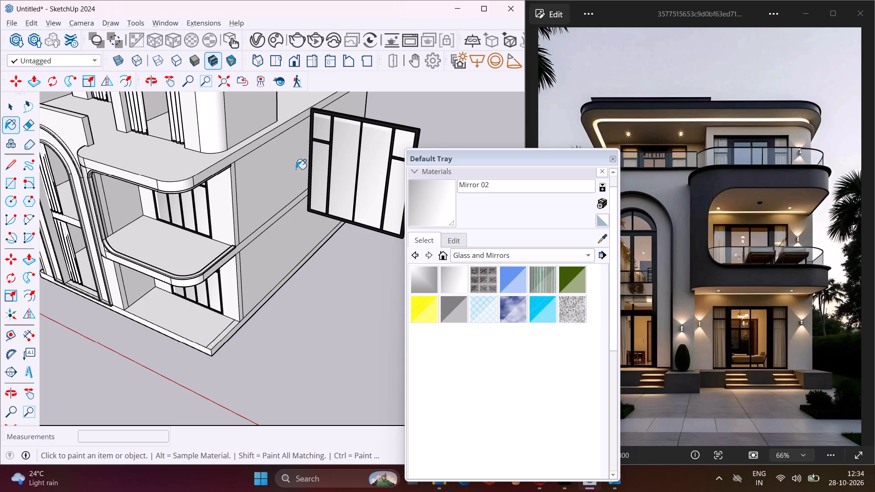
{"action": "scroll", "coordinate": [281, 172], "scroll_direction": "down", "scroll_amount": 4}
{"action": "scroll", "coordinate": [355, 159], "scroll_direction": "up", "scroll_amount": 7}
{"action": "left_click", "coordinate": [346, 155]}
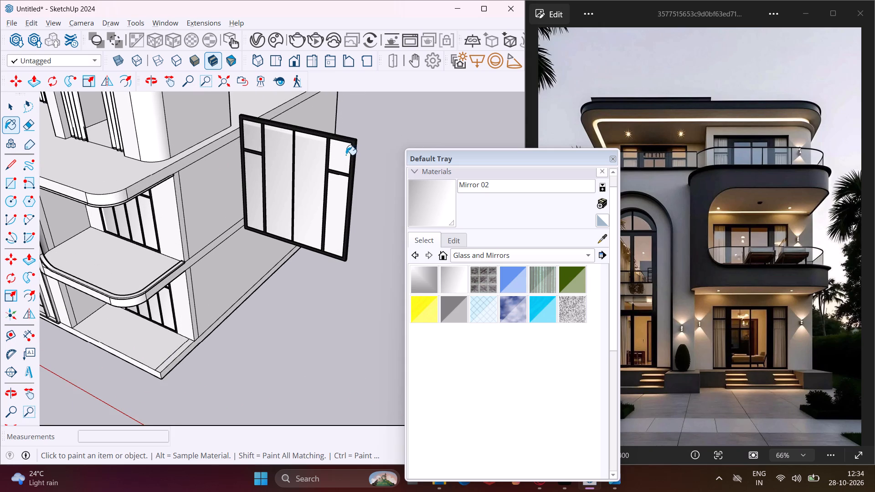
{"action": "left_click", "coordinate": [336, 184]}
{"action": "key", "text": "Escape"}
{"action": "key", "text": "space"}
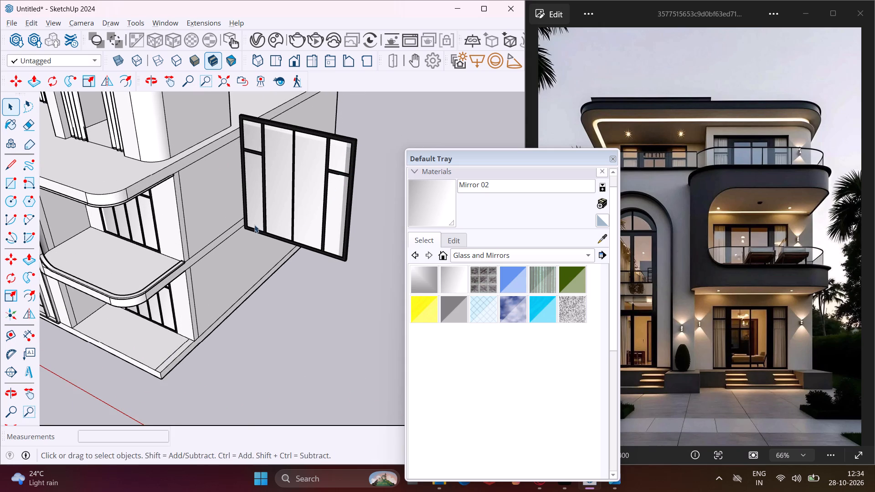
Move the finished four-pane window by its bottom corner into the top-floor curtained opening, aligned with the opening's bottom corner.
{"action": "scroll", "coordinate": [156, 299], "scroll_direction": "down", "scroll_amount": 5}
{"action": "middle_click_drag", "start_coordinate": [162, 293], "coordinate": [325, 268]}
{"action": "scroll", "coordinate": [247, 212], "scroll_direction": "down", "scroll_amount": 3}
{"action": "left_click_drag", "start_coordinate": [343, 184], "coordinate": [264, 265]}
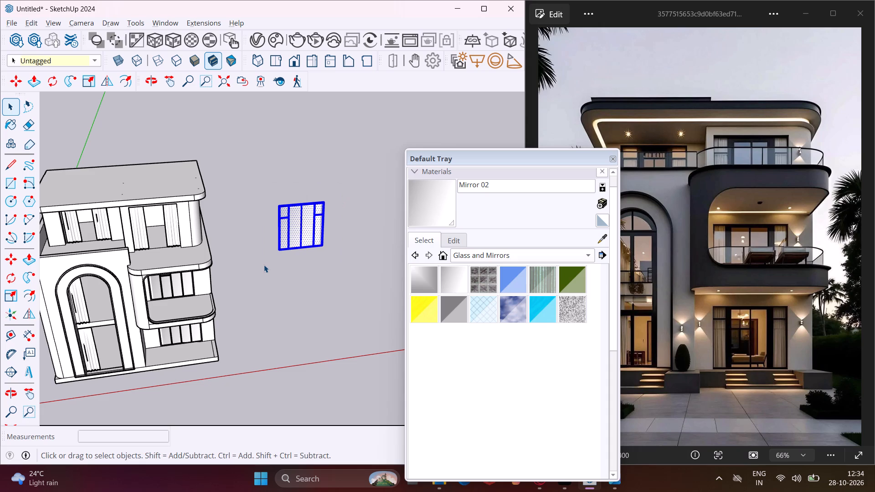
{"action": "key", "text": "m"}
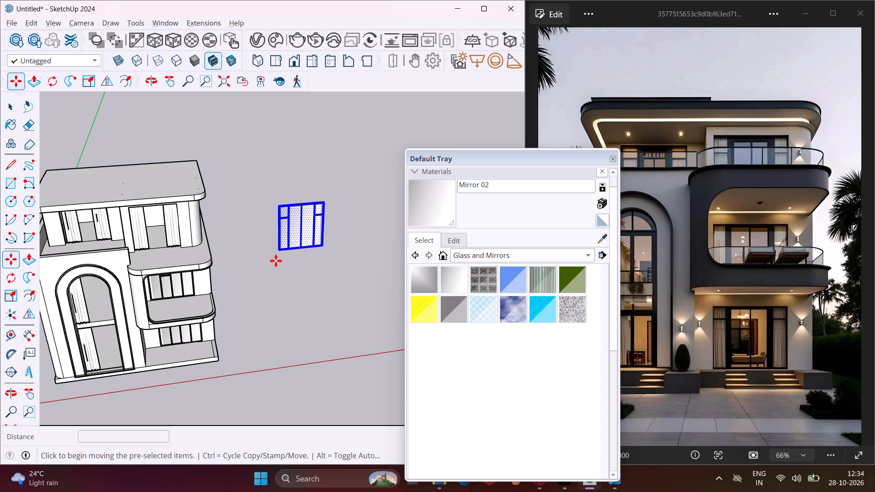
{"action": "scroll", "coordinate": [279, 255], "scroll_direction": "up", "scroll_amount": 11}
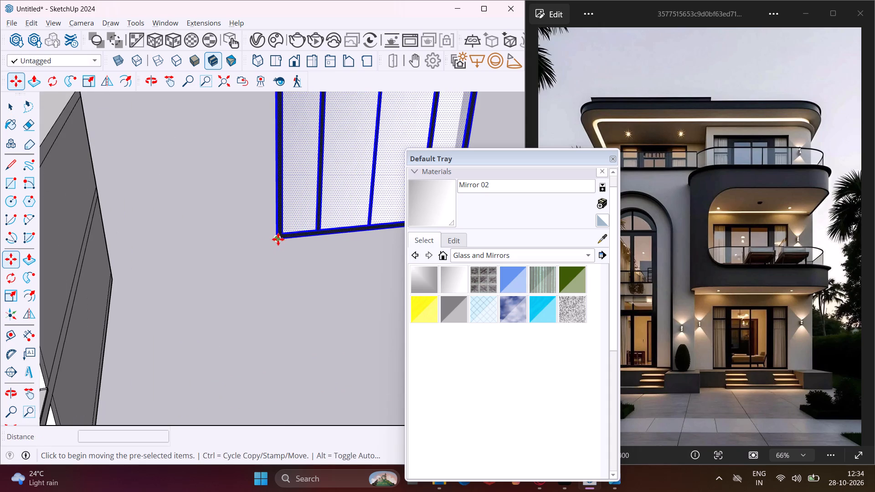
{"action": "left_click", "coordinate": [278, 239]}
{"action": "scroll", "coordinate": [279, 240], "scroll_direction": "down", "scroll_amount": 12}
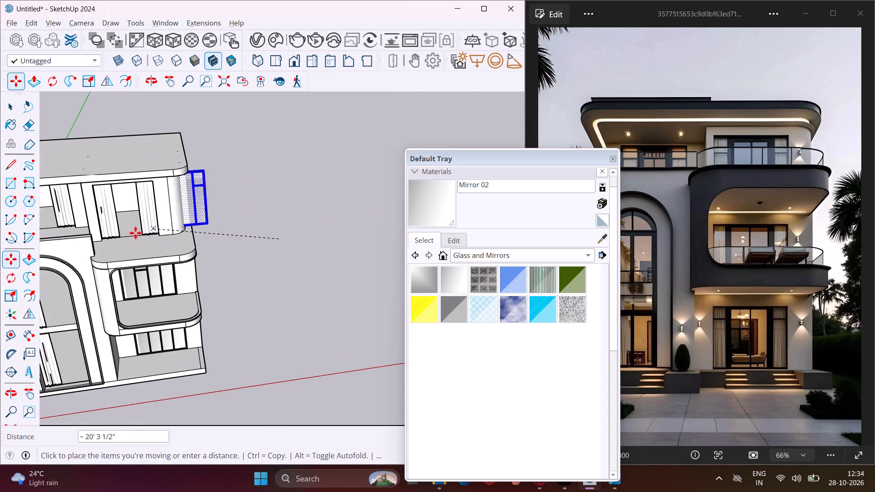
{"action": "scroll", "coordinate": [103, 241], "scroll_direction": "up", "scroll_amount": 13}
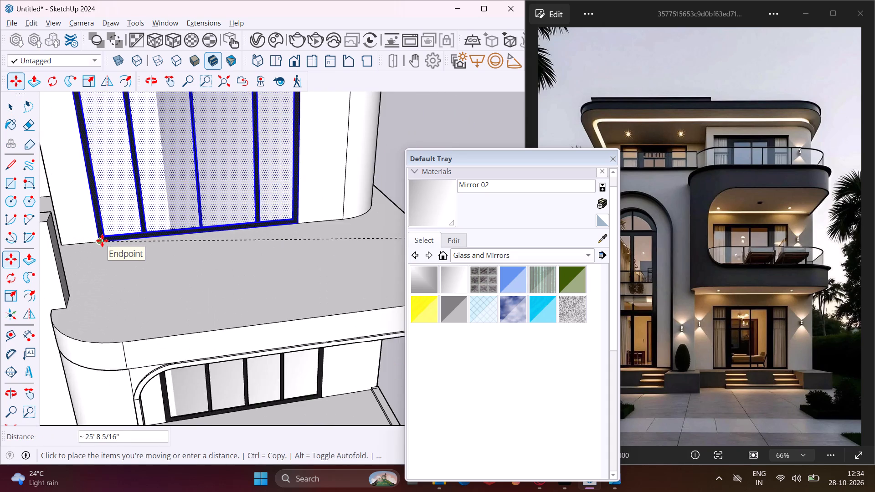
{"action": "scroll", "coordinate": [102, 241], "scroll_direction": "up", "scroll_amount": 9}
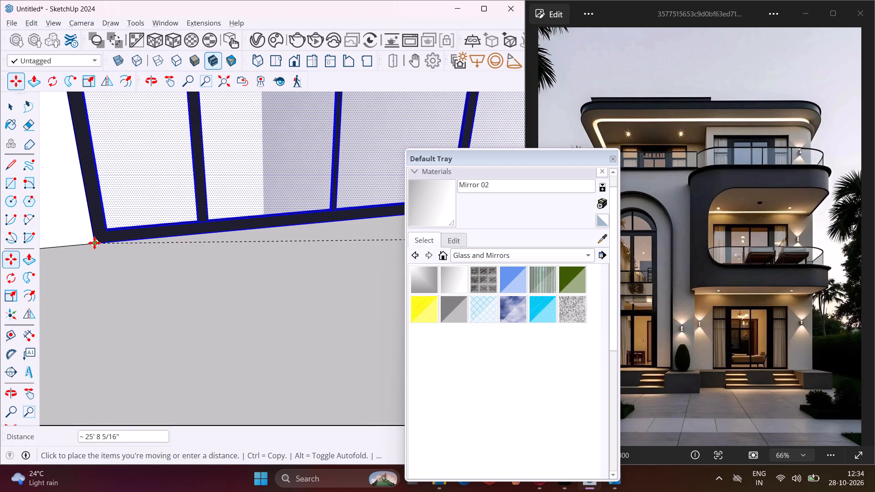
{"action": "left_click", "coordinate": [94, 244]}
Copy the placed window from its bottom corner to the bottom corner of the other top-floor opening, above the large arch side.
{"action": "left_click", "coordinate": [95, 243]}
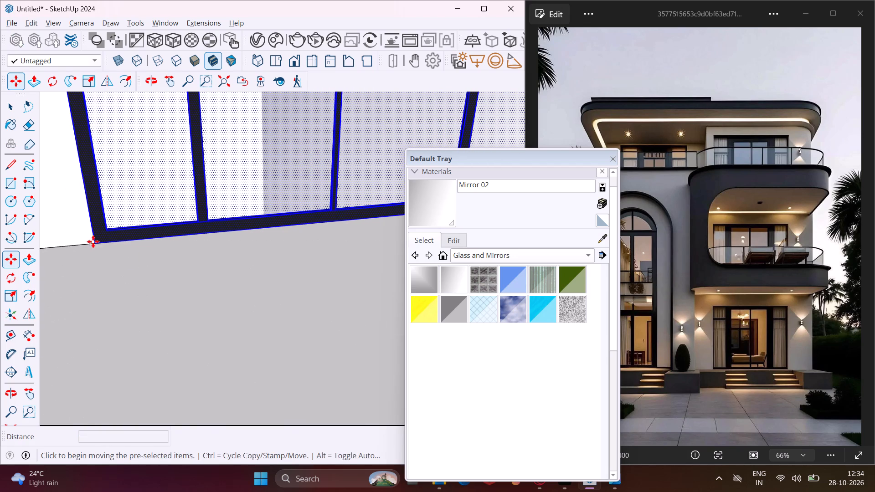
{"action": "scroll", "coordinate": [88, 238], "scroll_direction": "down", "scroll_amount": 5}
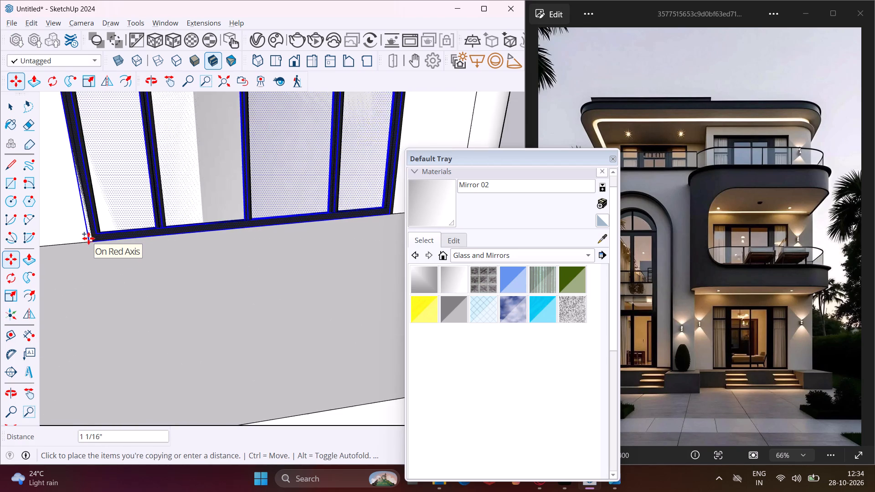
{"action": "middle_click_drag", "start_coordinate": [88, 238], "coordinate": [234, 258]}
{"action": "scroll", "coordinate": [234, 258], "scroll_direction": "down", "scroll_amount": 6}
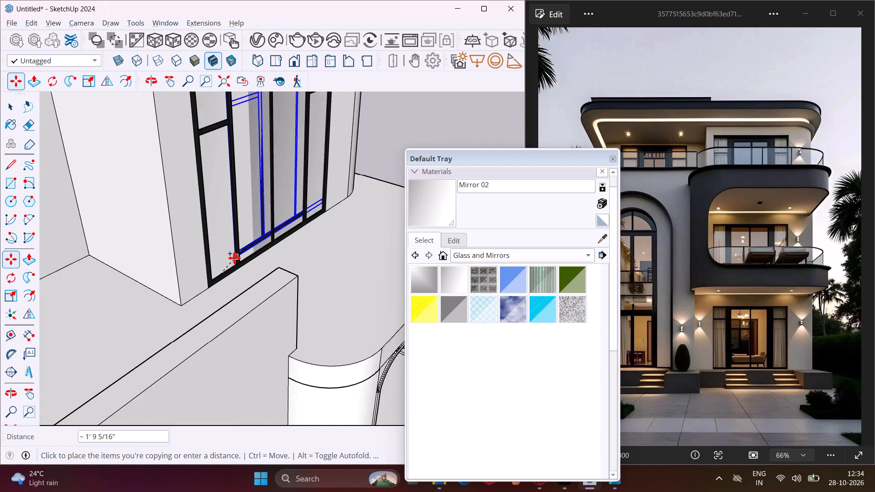
{"action": "scroll", "coordinate": [234, 258], "scroll_direction": "down", "scroll_amount": 9}
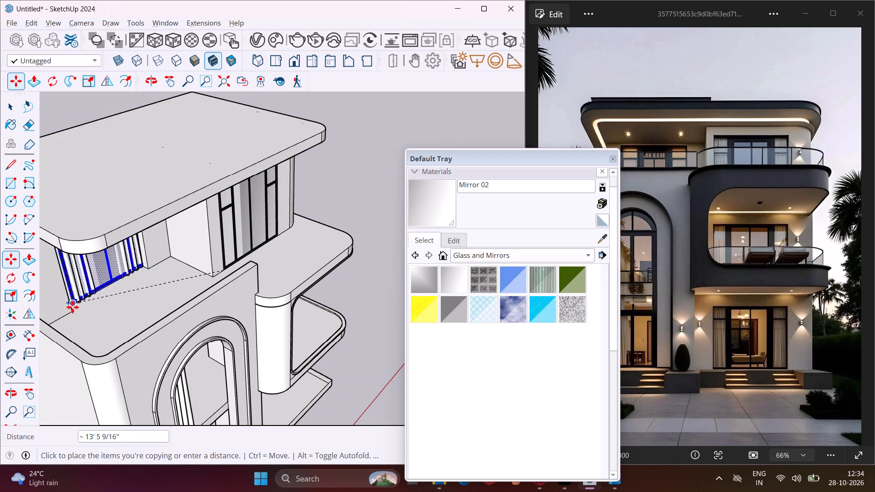
{"action": "scroll", "coordinate": [72, 310], "scroll_direction": "up", "scroll_amount": 8}
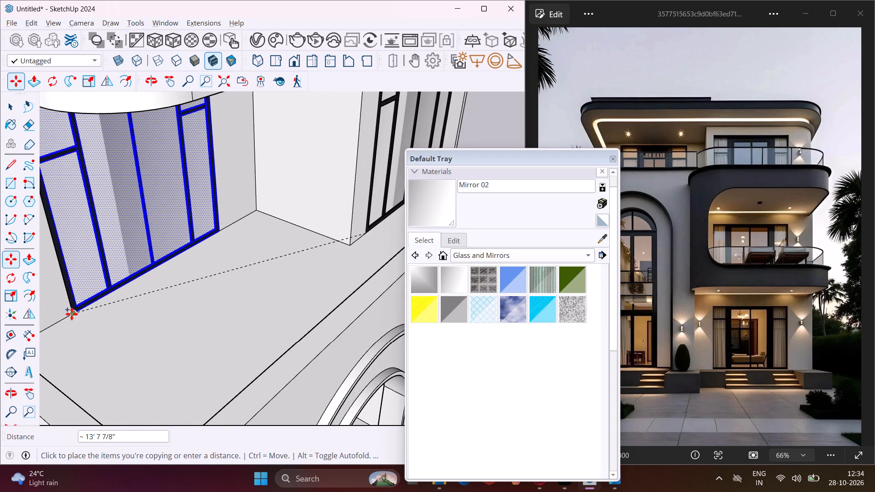
{"action": "left_click", "coordinate": [72, 314]}
{"action": "middle_click_drag", "start_coordinate": [132, 317], "coordinate": [158, 251]}
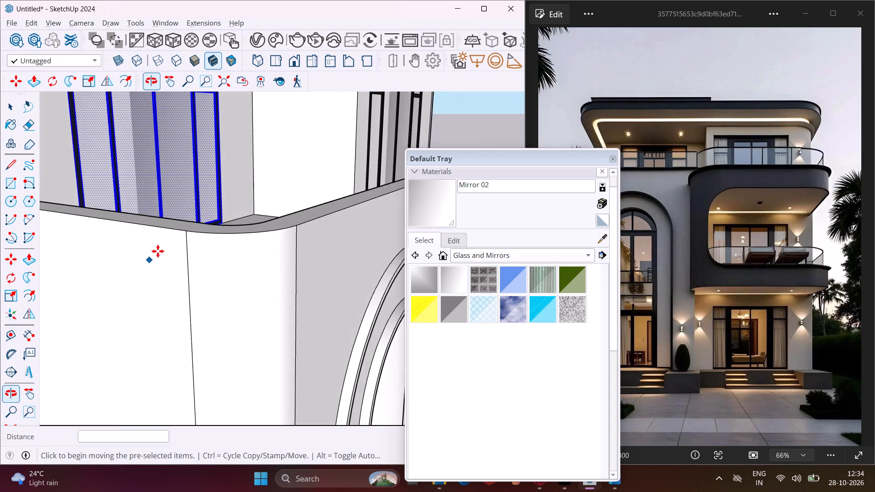
{"action": "scroll", "coordinate": [158, 251], "scroll_direction": "down", "scroll_amount": 18}
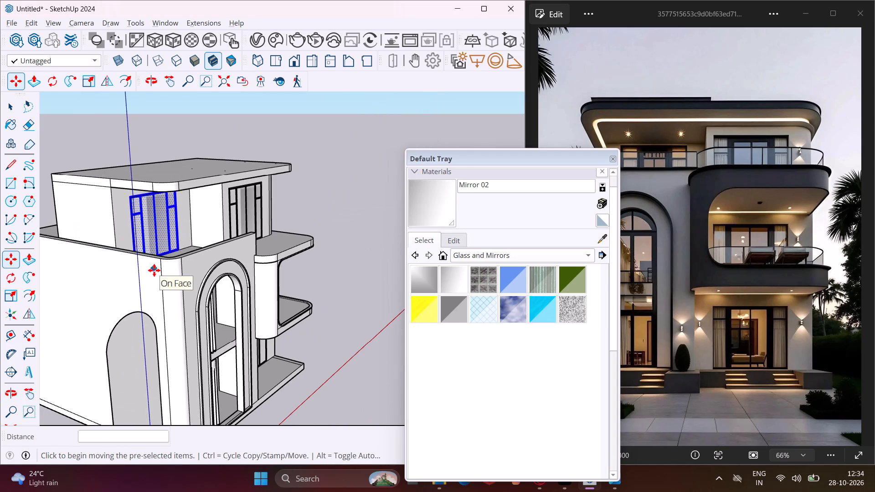
{"action": "key", "text": "Escape"}
{"action": "key", "text": "space"}
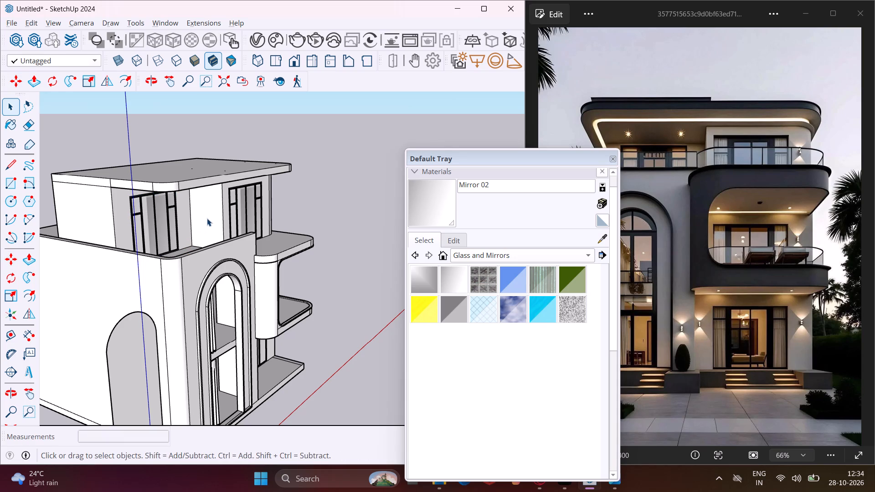
Offset the outline of the roof overhang's underside inward by about 1' 2 7/16".
{"action": "middle_click_drag", "start_coordinate": [244, 218], "coordinate": [156, 240]}
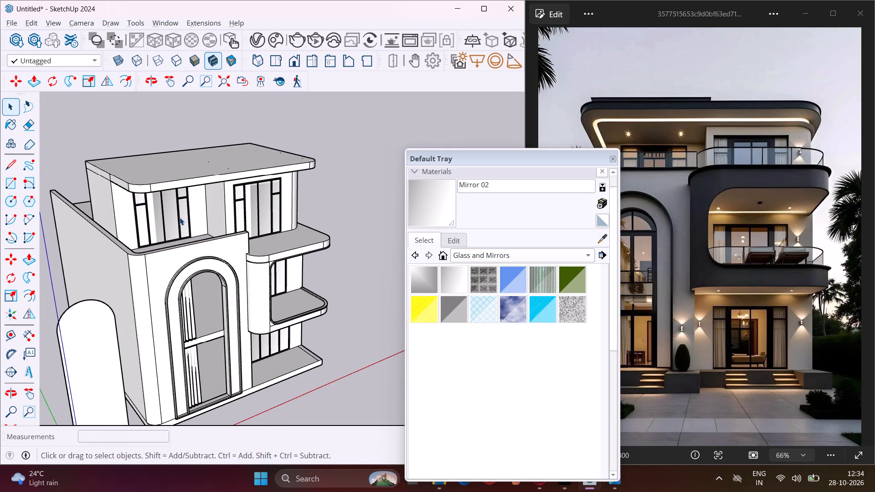
{"action": "middle_click_drag", "start_coordinate": [180, 217], "coordinate": [266, 108]}
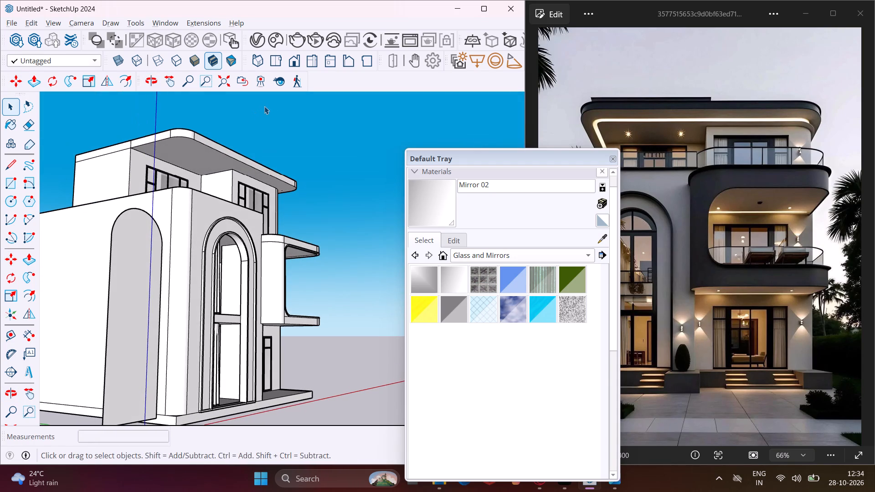
{"action": "scroll", "coordinate": [201, 167], "scroll_direction": "up", "scroll_amount": 4}
{"action": "middle_click_drag", "start_coordinate": [206, 166], "coordinate": [214, 134]}
{"action": "scroll", "coordinate": [214, 134], "scroll_direction": "up", "scroll_amount": 1}
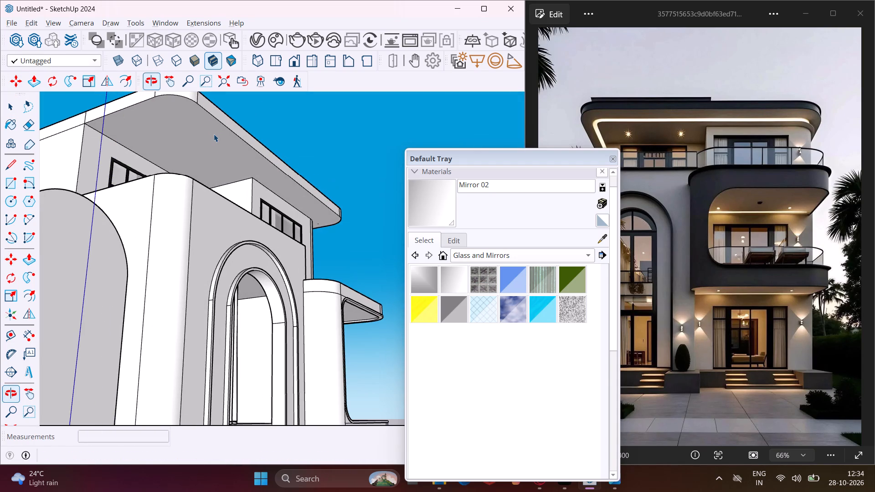
{"action": "left_click", "coordinate": [214, 134]}
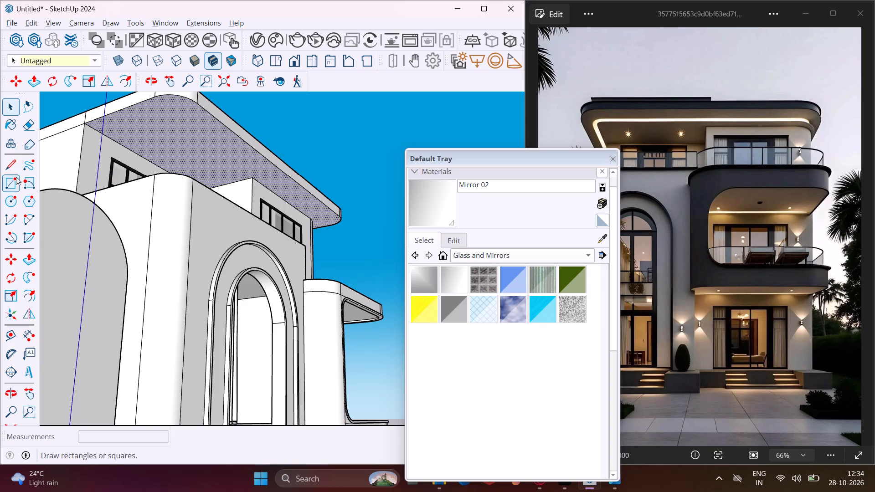
{"action": "left_click_drag", "start_coordinate": [27, 292], "coordinate": [31, 293]}
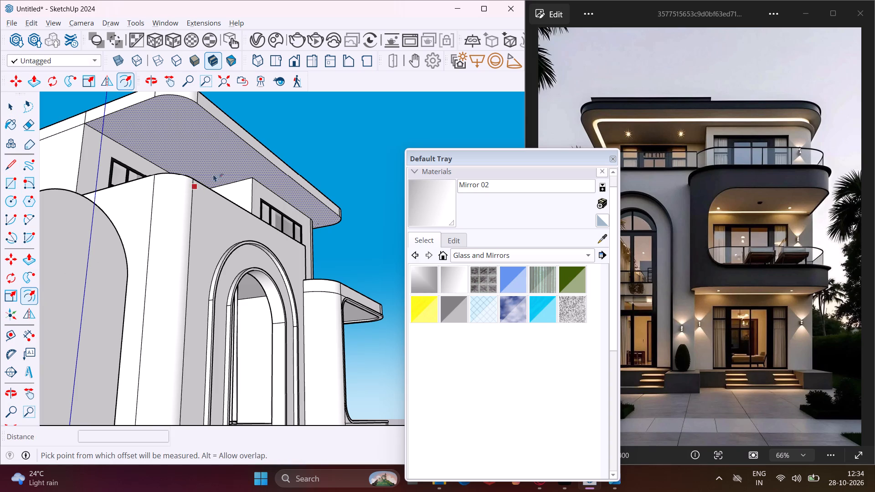
{"action": "scroll", "coordinate": [247, 127], "scroll_direction": "up", "scroll_amount": 5}
{"action": "left_click", "coordinate": [227, 145]}
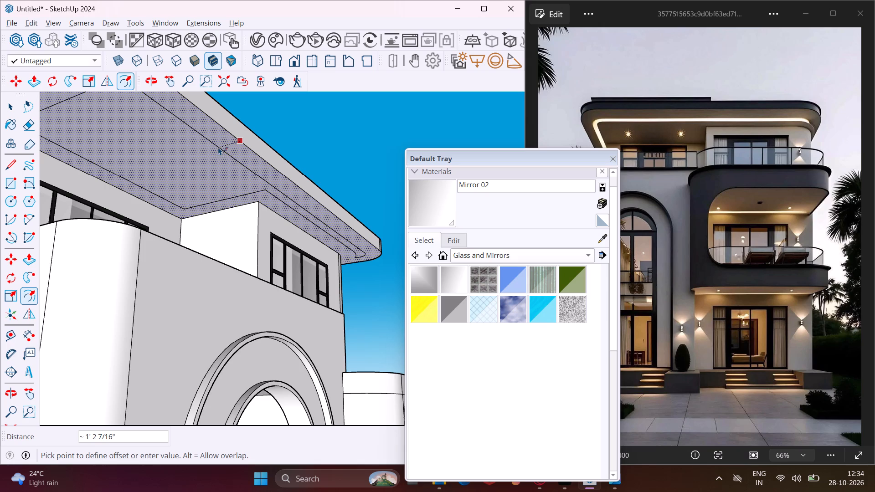
{"action": "left_click", "coordinate": [218, 147]}
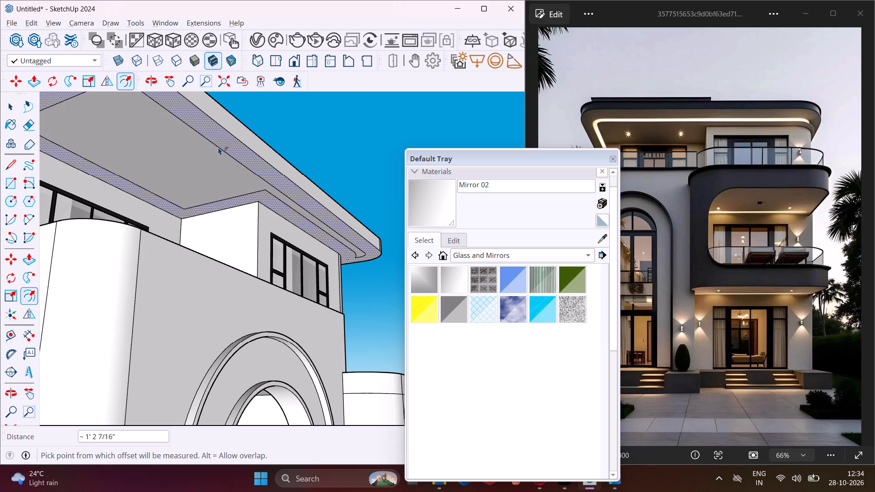
{"action": "key", "text": "Escape"}
{"action": "key", "text": "space"}
Erase the offset edges that run alongside the top-floor walls on the roof underside, keeping the line that follows the outer rim.
{"action": "key", "text": "e"}
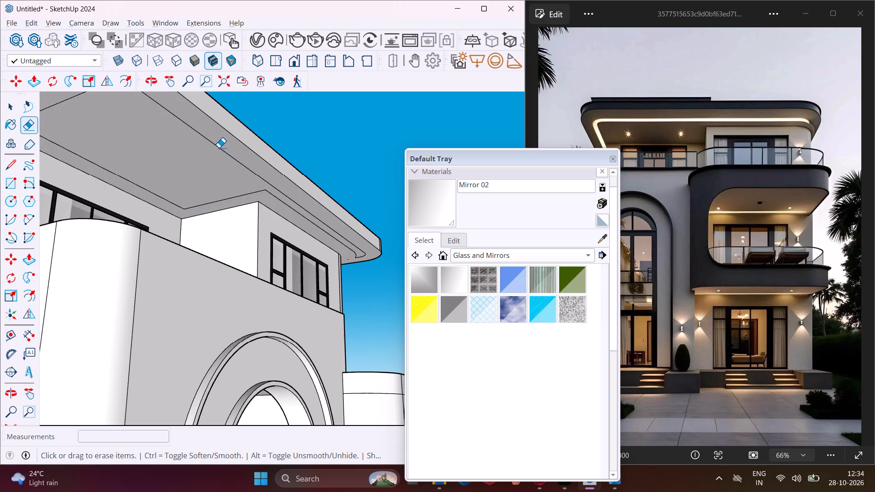
{"action": "scroll", "coordinate": [240, 183], "scroll_direction": "up", "scroll_amount": 4}
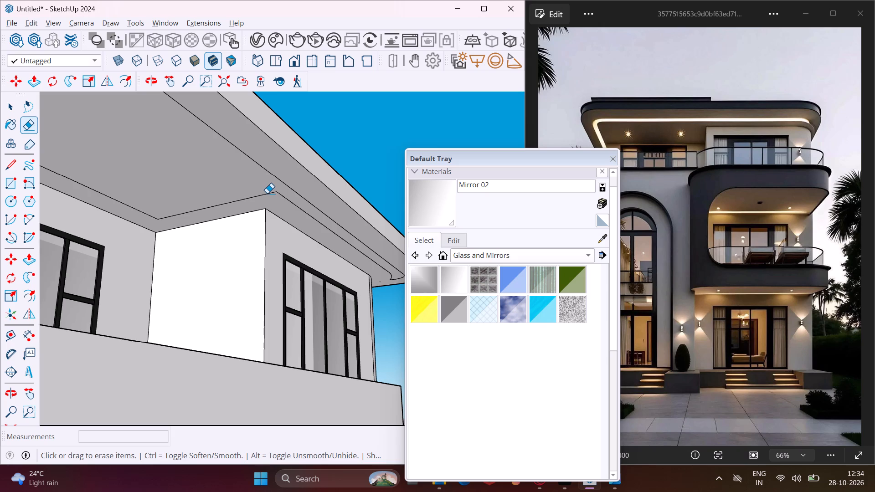
{"action": "left_click", "coordinate": [267, 193]}
{"action": "left_click", "coordinate": [287, 200]}
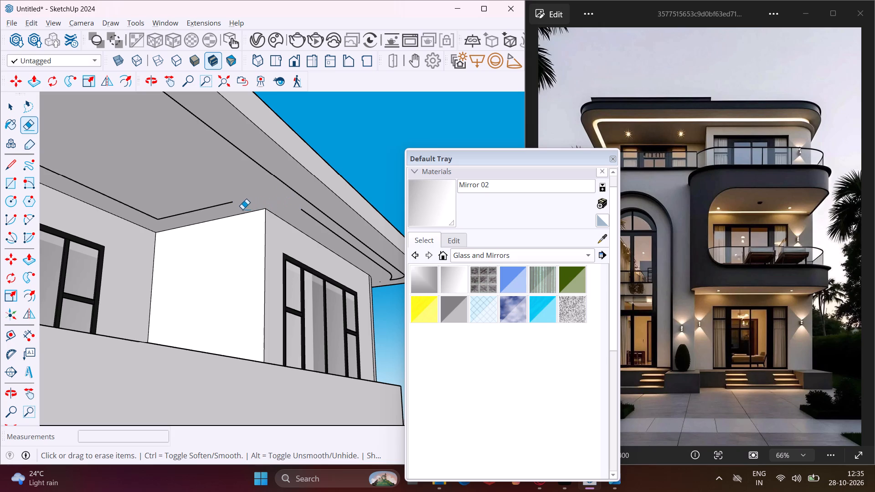
{"action": "left_click", "coordinate": [227, 202]}
{"action": "scroll", "coordinate": [221, 195], "scroll_direction": "down", "scroll_amount": 5}
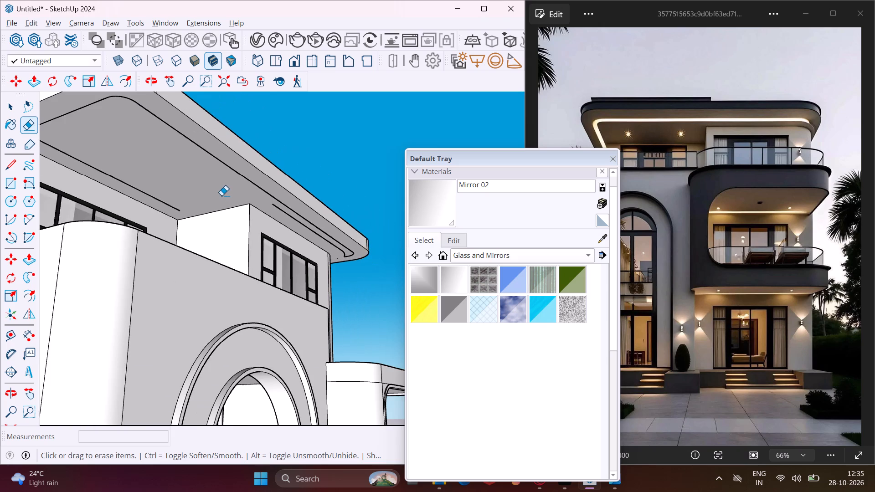
{"action": "scroll", "coordinate": [152, 189], "scroll_direction": "down", "scroll_amount": 4}
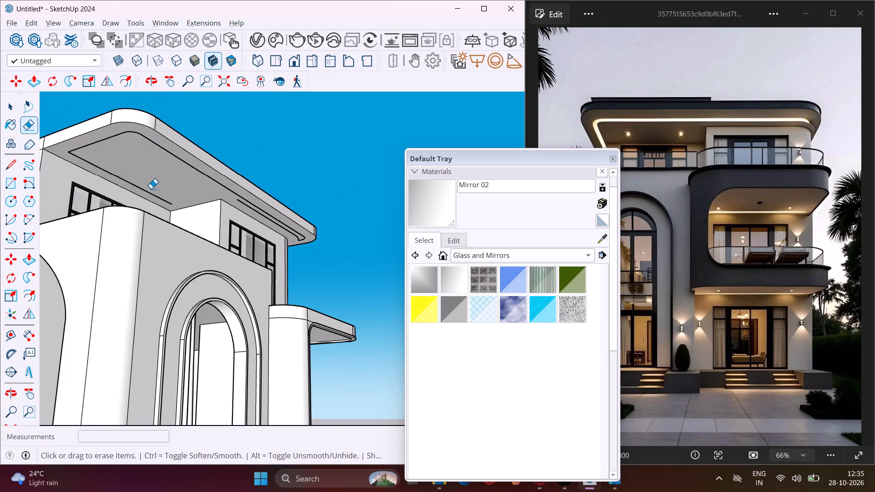
{"action": "left_click", "coordinate": [128, 183]}
{"action": "key", "text": "Escape"}
{"action": "key", "text": "space"}
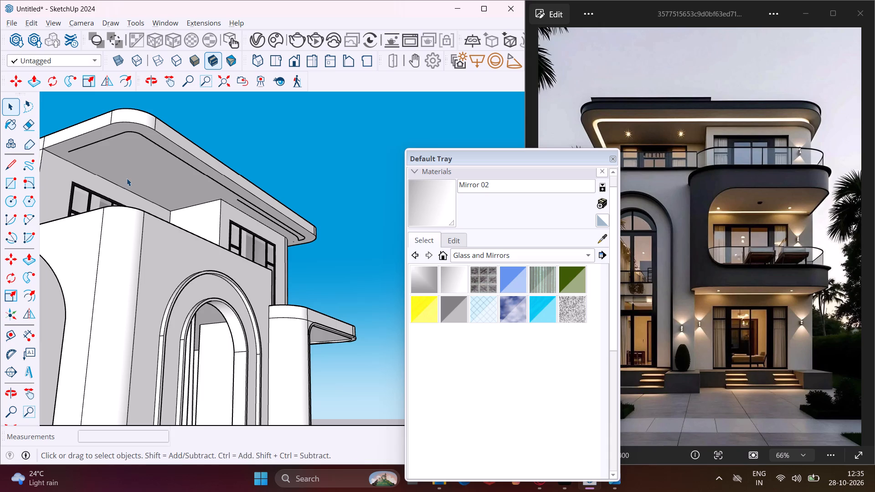
Extend the offset rim line with a straight line of about 1' 2 7/16" to the wall edge above the copied window.
{"action": "scroll", "coordinate": [148, 174], "scroll_direction": "down", "scroll_amount": 5}
{"action": "middle_click_drag", "start_coordinate": [154, 173], "coordinate": [121, 231]}
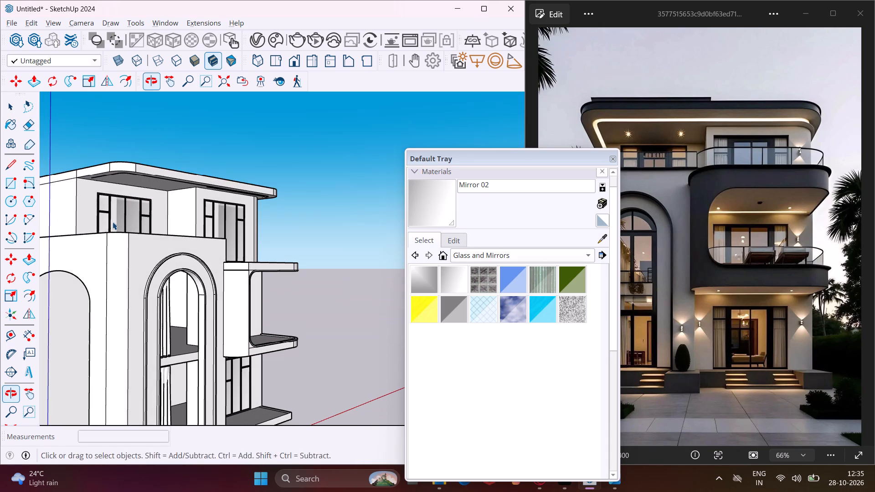
{"action": "scroll", "coordinate": [90, 177], "scroll_direction": "up", "scroll_amount": 15}
{"action": "middle_click_drag", "start_coordinate": [94, 177], "coordinate": [134, 171]}
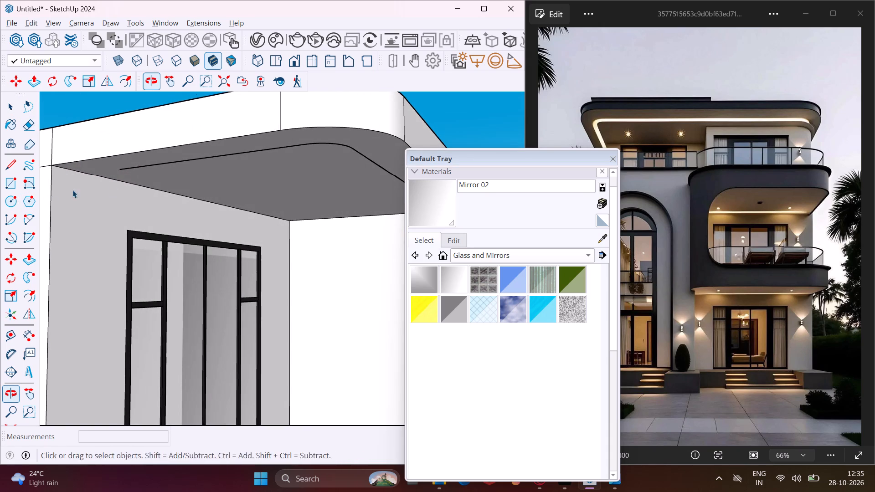
{"action": "left_click", "coordinate": [5, 169]}
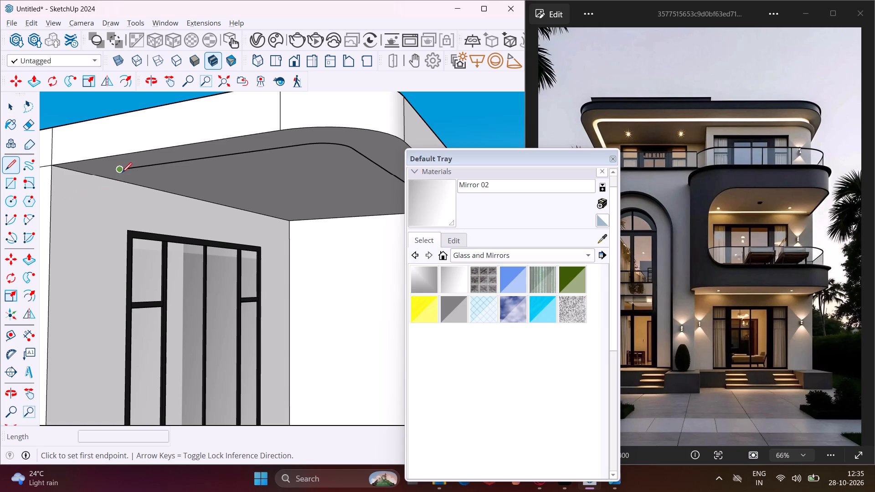
{"action": "left_click", "coordinate": [121, 172]}
{"action": "left_click", "coordinate": [84, 178]}
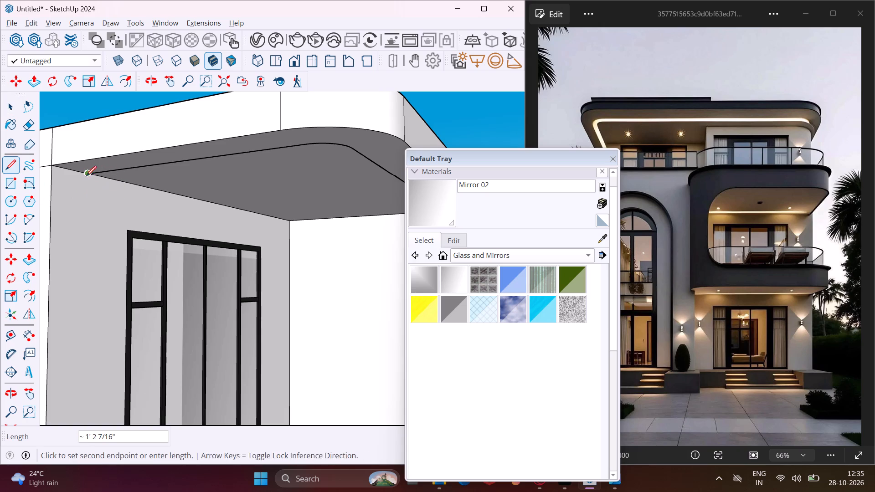
{"action": "middle_click_drag", "start_coordinate": [104, 174], "coordinate": [155, 131]}
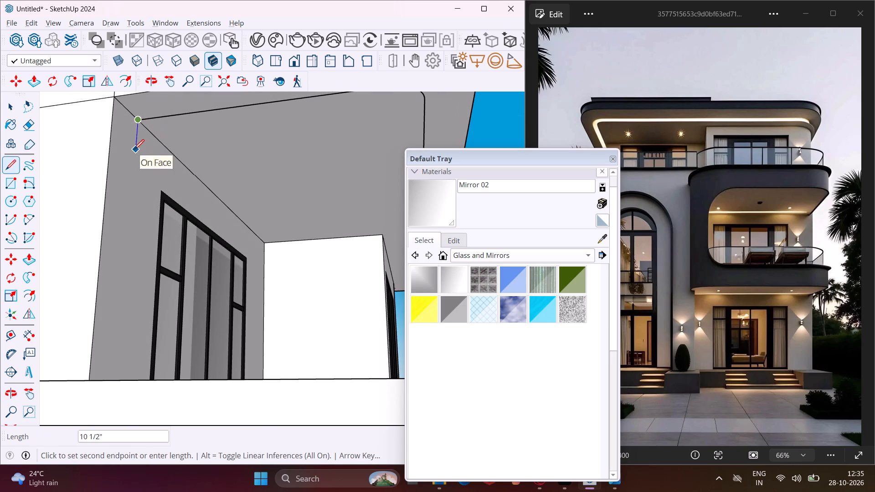
{"action": "key", "text": "Escape"}
Extend the other end of the offset rim line to the rounded wall corner with straight segments of about 1' 7 7/16" and 1 9/16".
{"action": "middle_click_drag", "start_coordinate": [163, 153], "coordinate": [72, 202]}
{"action": "scroll", "coordinate": [62, 194], "scroll_direction": "down", "scroll_amount": 5}
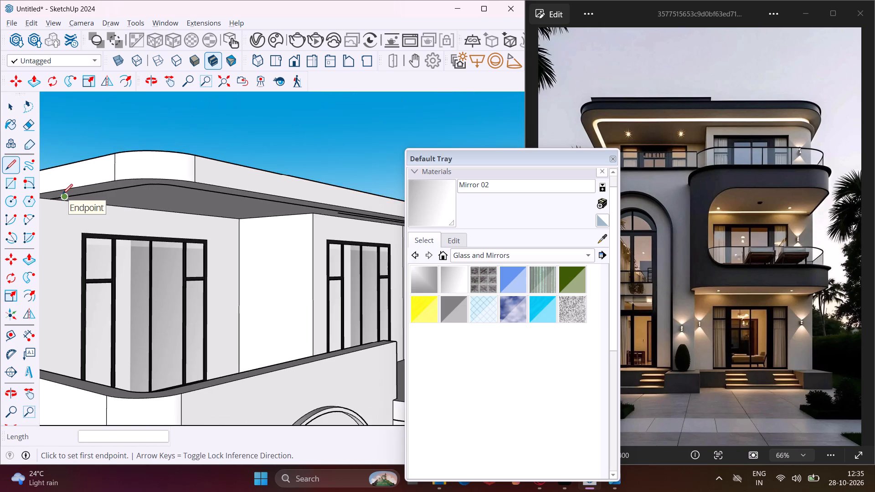
{"action": "scroll", "coordinate": [62, 194], "scroll_direction": "down", "scroll_amount": 5}
{"action": "scroll", "coordinate": [328, 224], "scroll_direction": "up", "scroll_amount": 8}
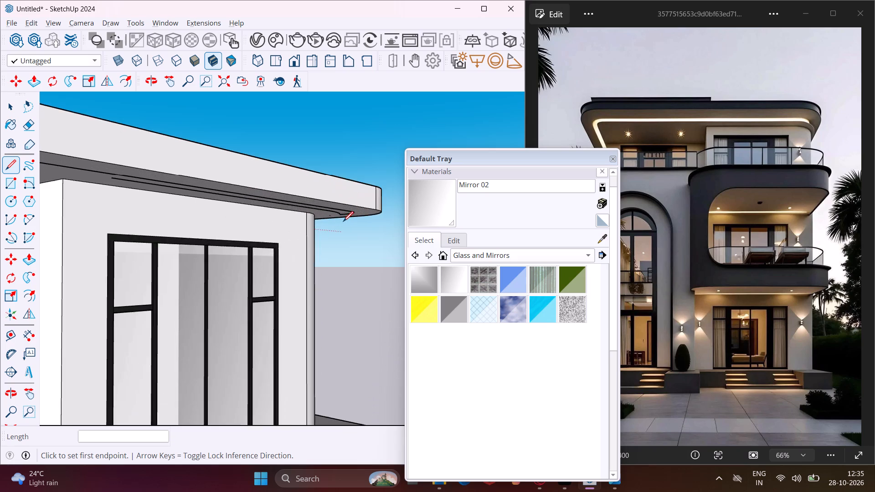
{"action": "scroll", "coordinate": [343, 221], "scroll_direction": "up", "scroll_amount": 5}
{"action": "middle_click_drag", "start_coordinate": [344, 215], "coordinate": [227, 104]}
{"action": "scroll", "coordinate": [287, 237], "scroll_direction": "down", "scroll_amount": 4}
{"action": "middle_click_drag", "start_coordinate": [315, 236], "coordinate": [230, 219]}
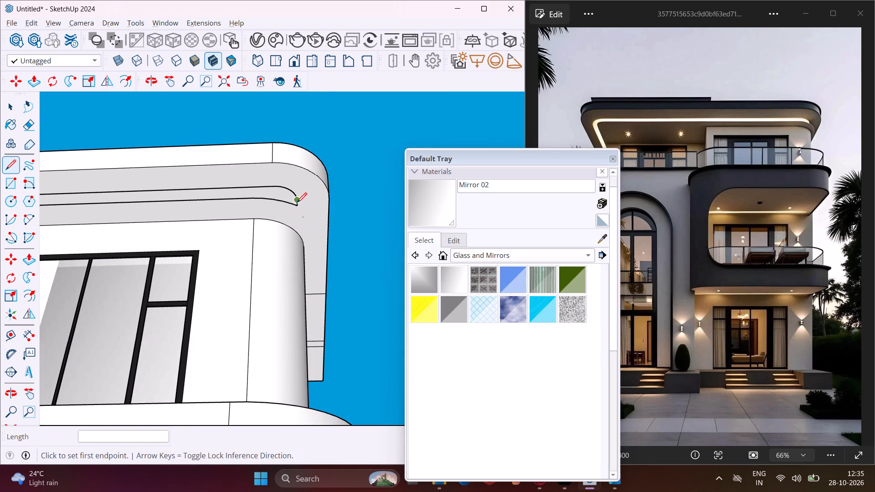
{"action": "scroll", "coordinate": [297, 203], "scroll_direction": "up", "scroll_amount": 2}
{"action": "left_click", "coordinate": [297, 208]}
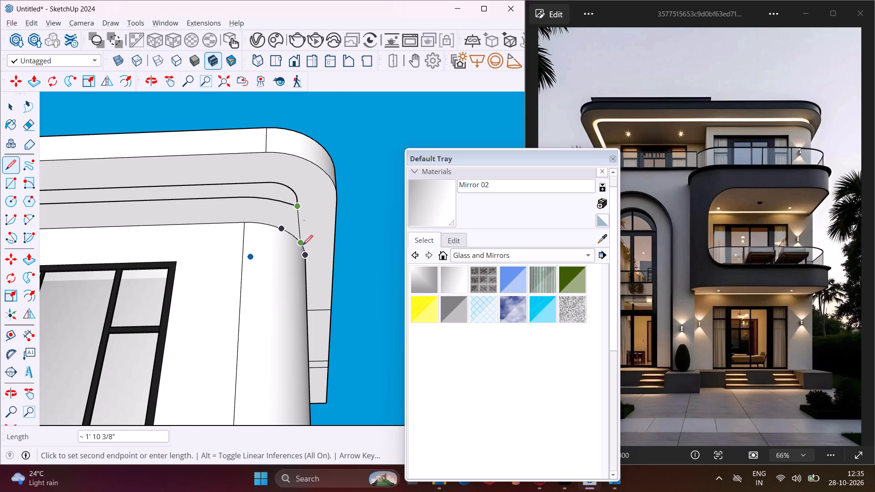
{"action": "scroll", "coordinate": [303, 245], "scroll_direction": "up", "scroll_amount": 8}
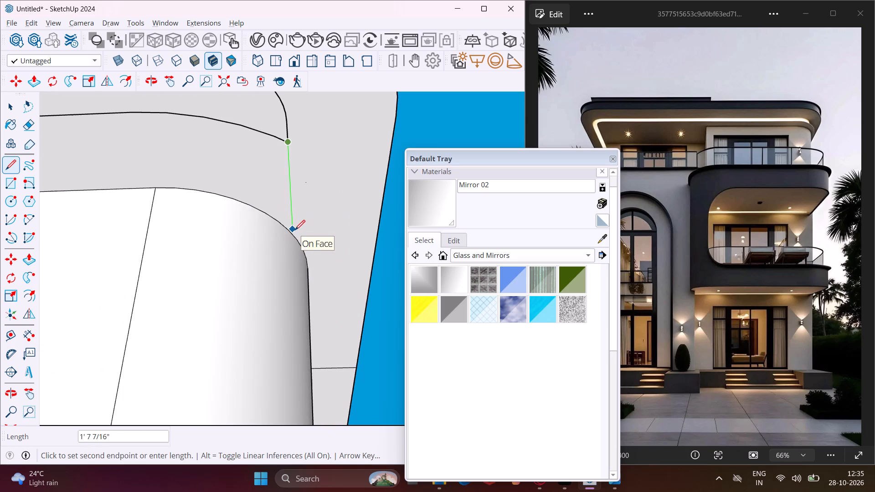
{"action": "left_click", "coordinate": [295, 230]}
{"action": "middle_click_drag", "start_coordinate": [295, 230], "coordinate": [53, 215]}
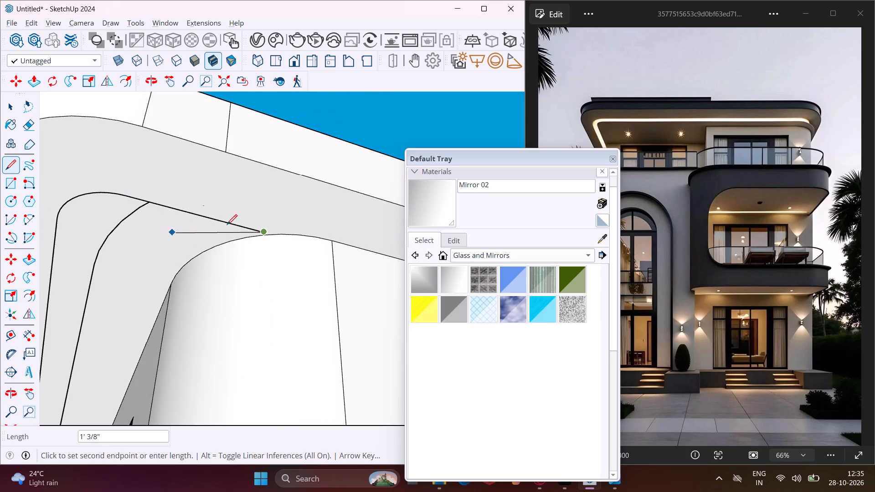
{"action": "scroll", "coordinate": [273, 239], "scroll_direction": "up", "scroll_amount": 5}
{"action": "left_click", "coordinate": [273, 236]}
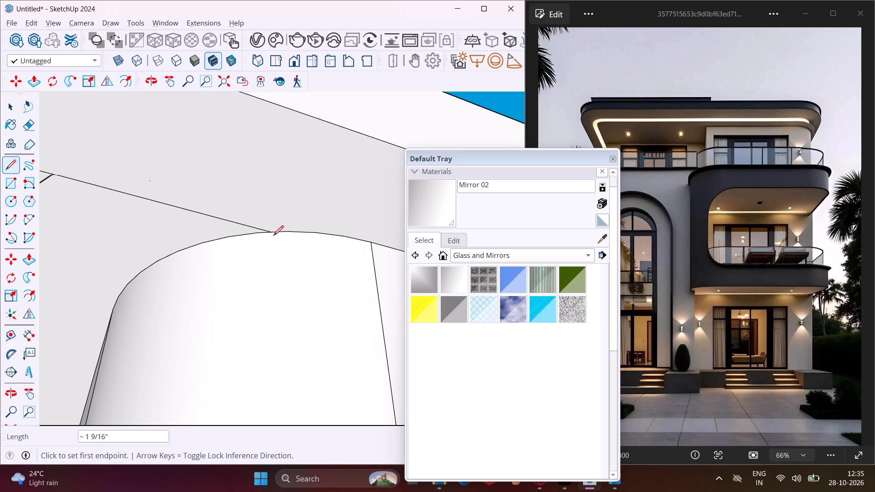
{"action": "key", "text": "Escape"}
{"action": "key", "text": "space"}
Erase the leftover inner arc and straight offset edge beside the rounded wall corner on the roof underside.
{"action": "scroll", "coordinate": [260, 220], "scroll_direction": "up", "scroll_amount": 1}
{"action": "middle_click_drag", "start_coordinate": [260, 220], "coordinate": [351, 236]}
{"action": "scroll", "coordinate": [345, 222], "scroll_direction": "down", "scroll_amount": 2}
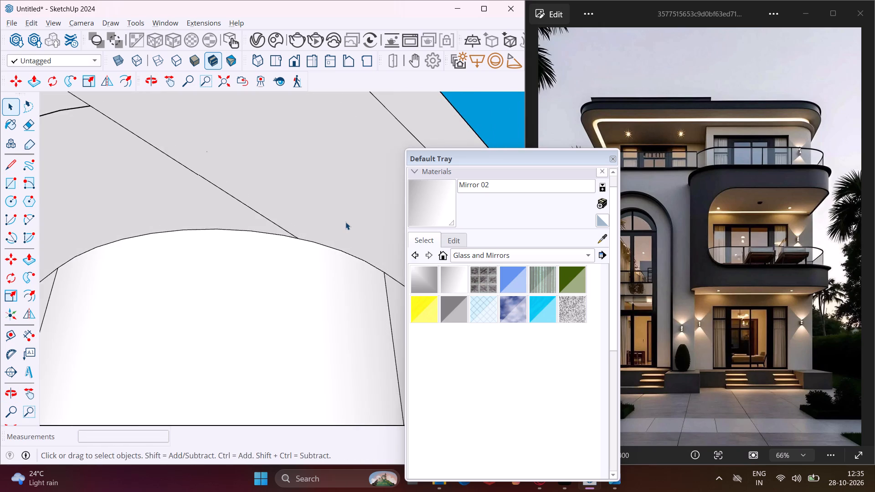
{"action": "scroll", "coordinate": [345, 222], "scroll_direction": "down", "scroll_amount": 10}
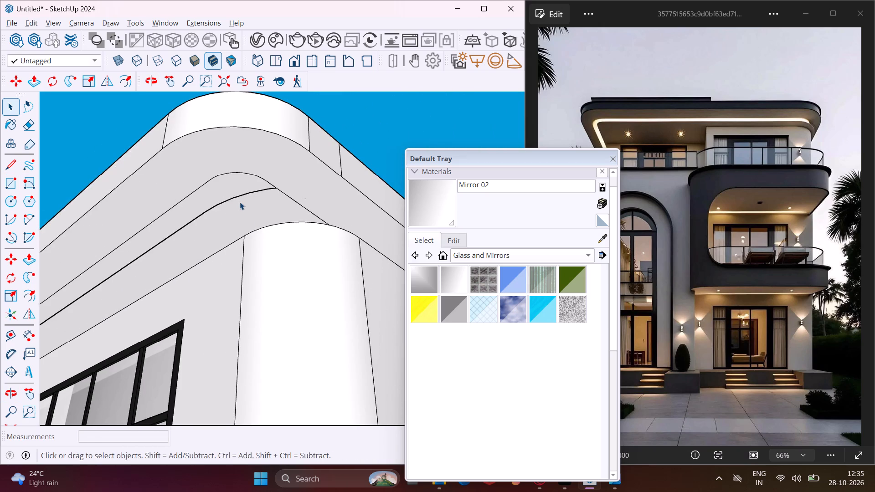
{"action": "key", "text": "e"}
{"action": "left_click", "coordinate": [246, 195]}
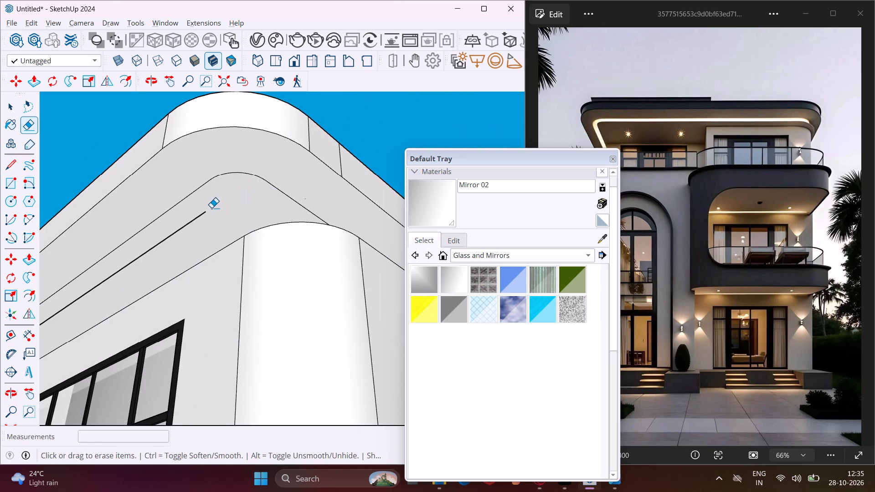
{"action": "left_click", "coordinate": [204, 214]}
{"action": "middle_click_drag", "start_coordinate": [213, 215], "coordinate": [253, 247]}
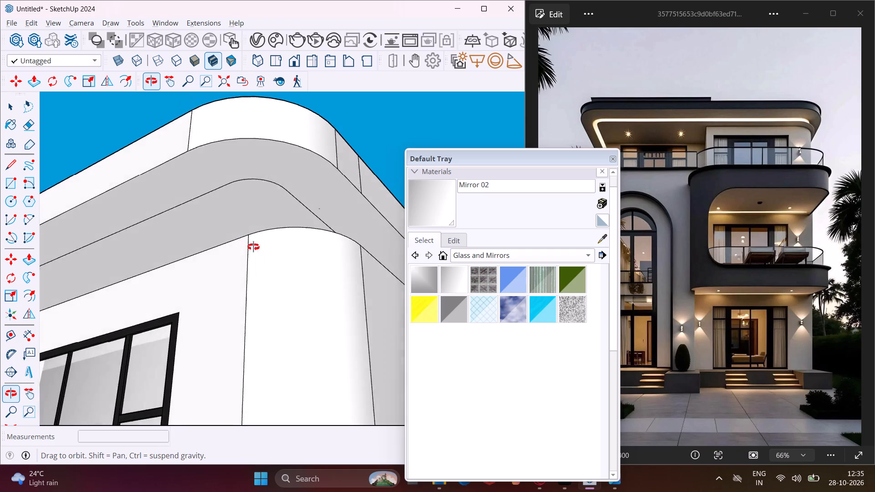
{"action": "middle_click_drag", "start_coordinate": [253, 247], "coordinate": [262, 256]}
{"action": "scroll", "coordinate": [278, 221], "scroll_direction": "down", "scroll_amount": 9}
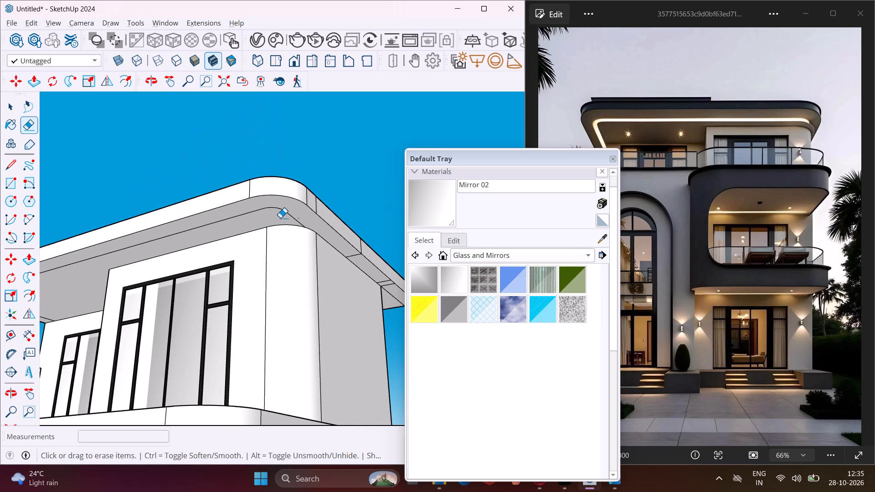
{"action": "key", "text": "Escape"}
{"action": "key", "text": "space"}
Offset the roof underside face enclosed by the rim line and the walls inward by about 5".
{"action": "left_click", "coordinate": [249, 223]}
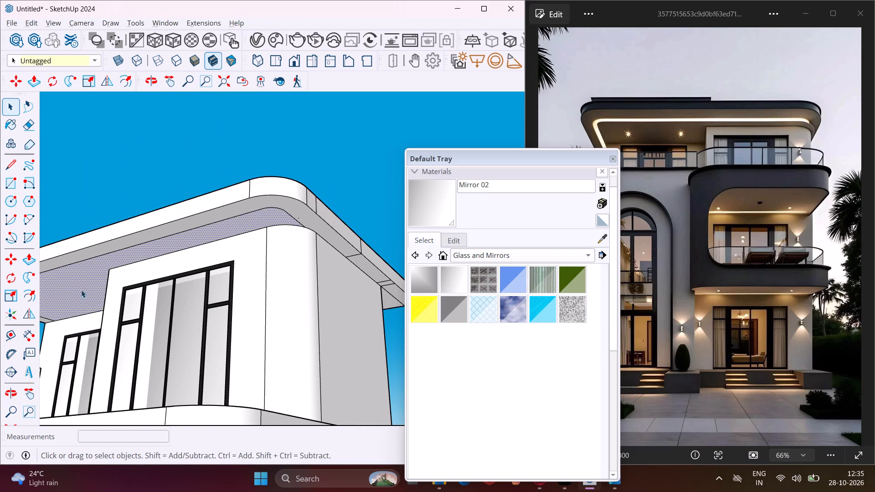
{"action": "left_click", "coordinate": [32, 302]}
{"action": "scroll", "coordinate": [247, 224], "scroll_direction": "up", "scroll_amount": 7}
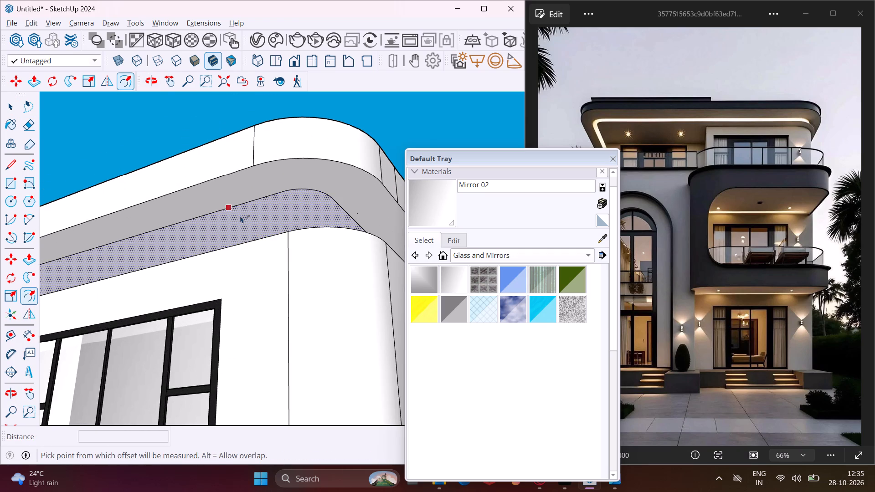
{"action": "left_click", "coordinate": [240, 213]}
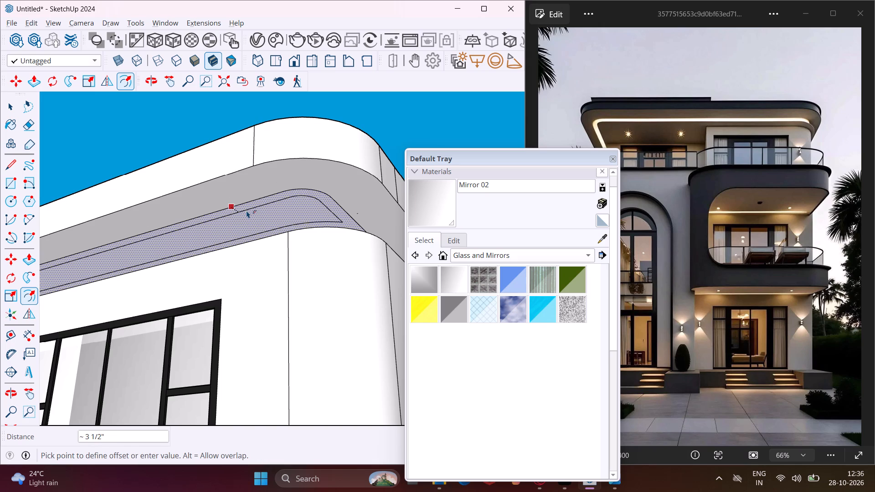
{"action": "left_click", "coordinate": [247, 214]}
{"action": "key", "text": "Escape"}
{"action": "key", "text": "space"}
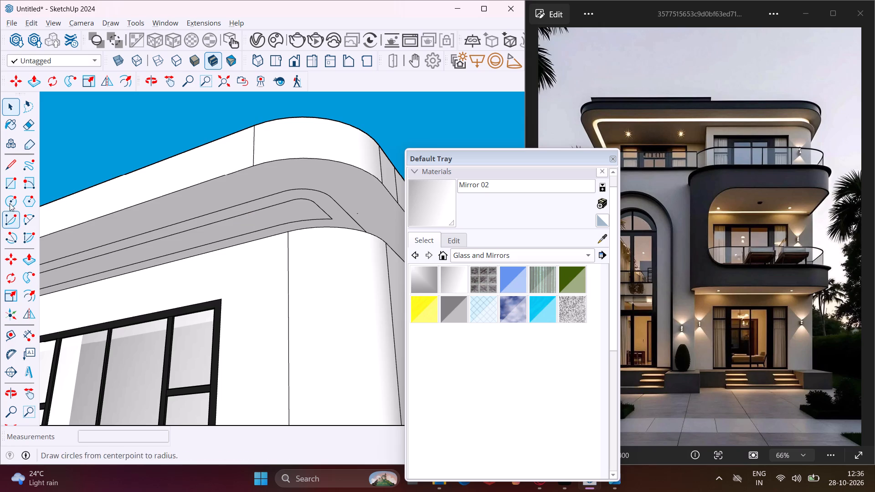
Draw a line of about 7" from the new inner offset's pointed corner to the rounded wall edge.
{"action": "left_click", "coordinate": [5, 170]}
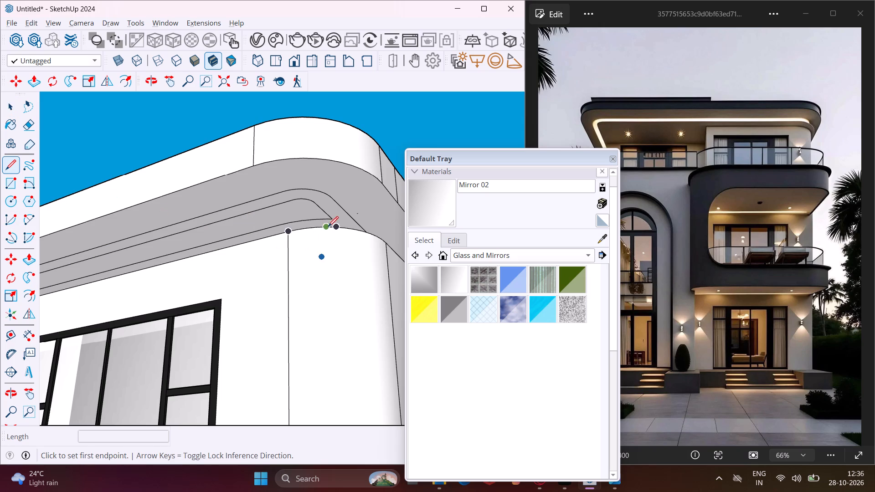
{"action": "scroll", "coordinate": [330, 223], "scroll_direction": "up", "scroll_amount": 7}
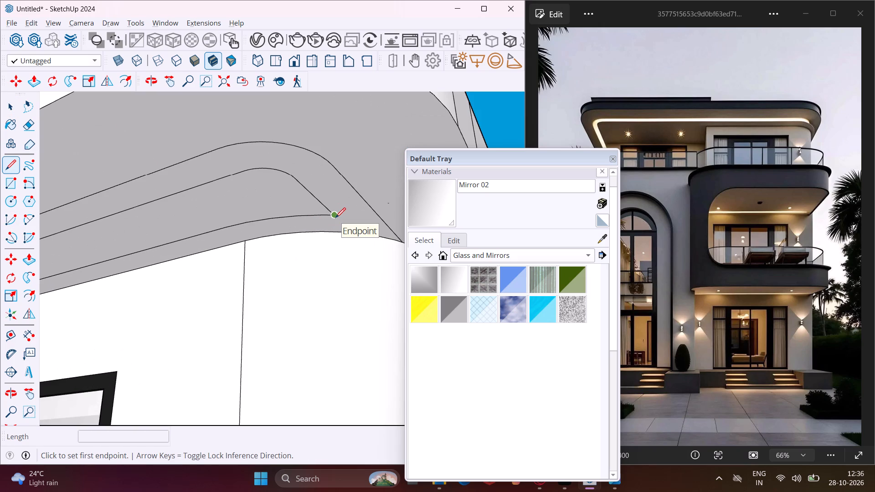
{"action": "left_click", "coordinate": [335, 216]}
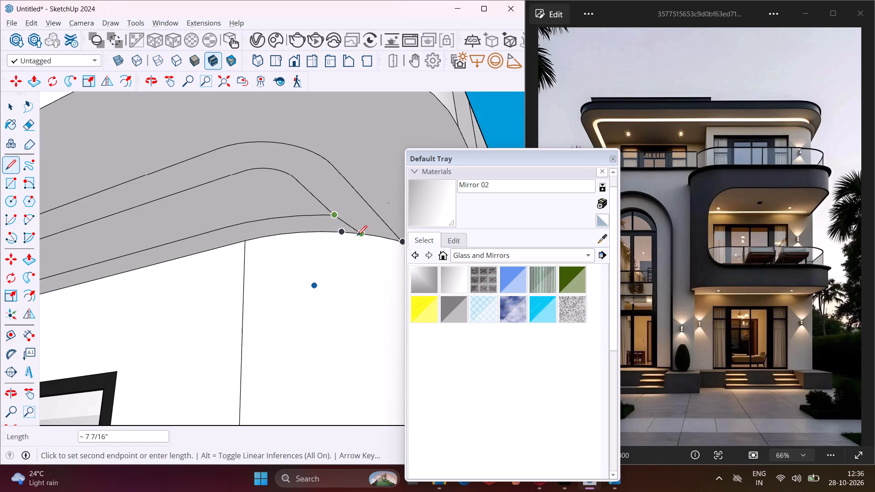
{"action": "left_click", "coordinate": [354, 234]}
{"action": "scroll", "coordinate": [358, 226], "scroll_direction": "down", "scroll_amount": 6}
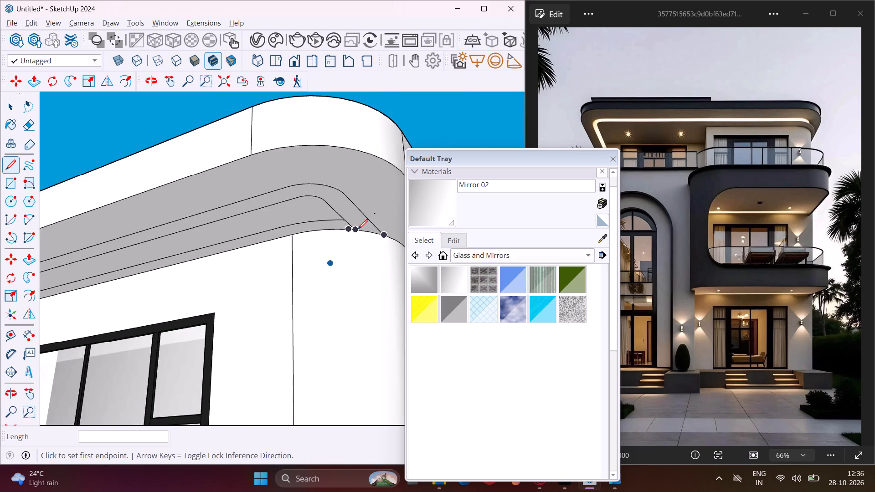
Extend the inner offset line's far end by about 5 1/4" to the wall edge above the copied window.
{"action": "scroll", "coordinate": [358, 229], "scroll_direction": "down", "scroll_amount": 5}
{"action": "scroll", "coordinate": [256, 303], "scroll_direction": "down", "scroll_amount": 10}
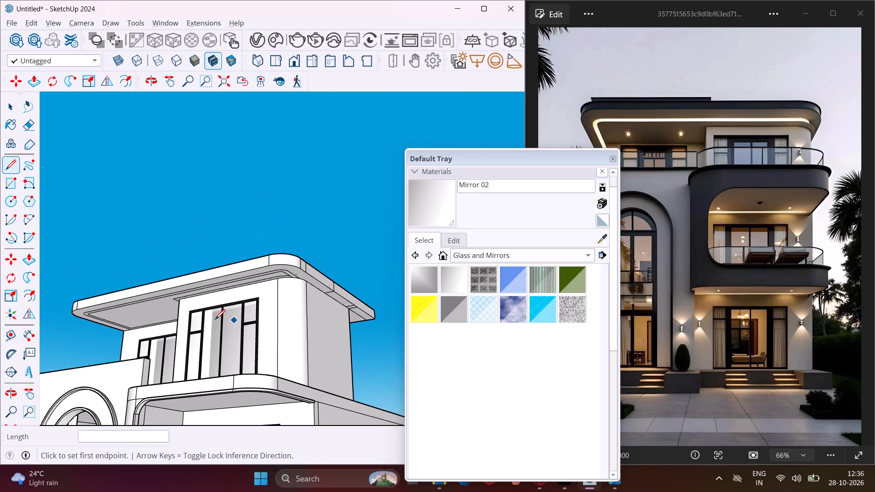
{"action": "scroll", "coordinate": [112, 326], "scroll_direction": "up", "scroll_amount": 15}
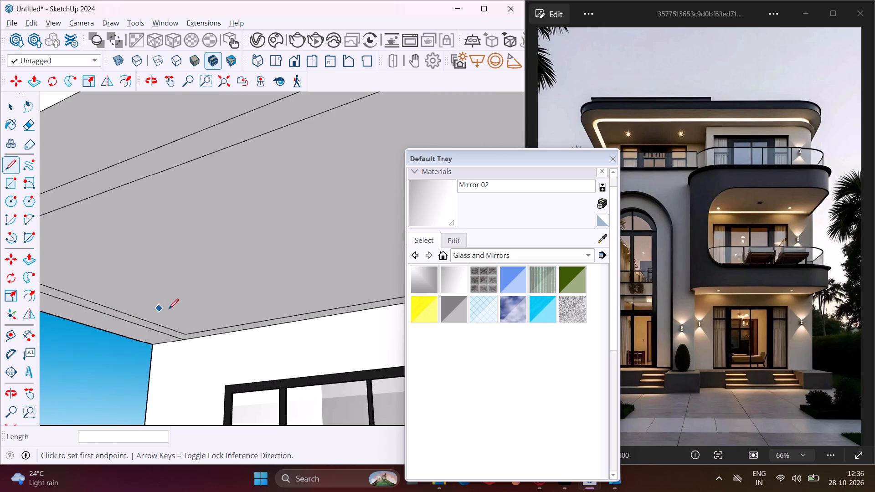
{"action": "scroll", "coordinate": [169, 309], "scroll_direction": "up", "scroll_amount": 9}
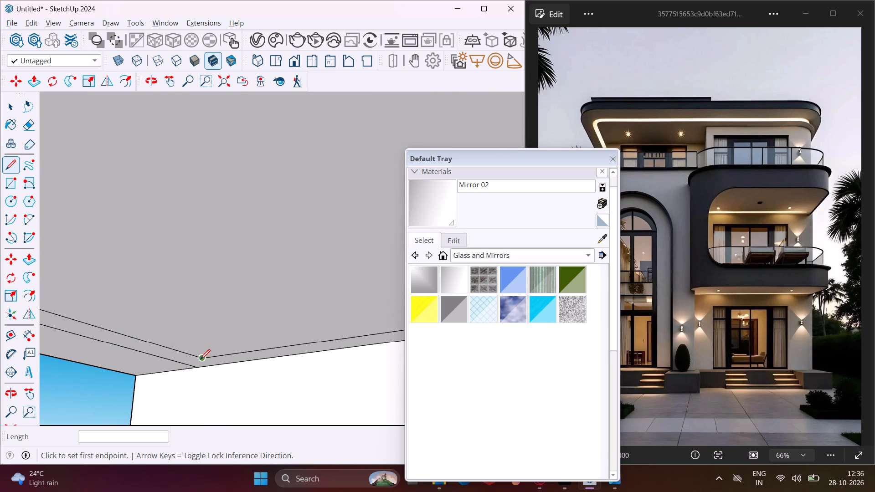
{"action": "left_click", "coordinate": [205, 359]}
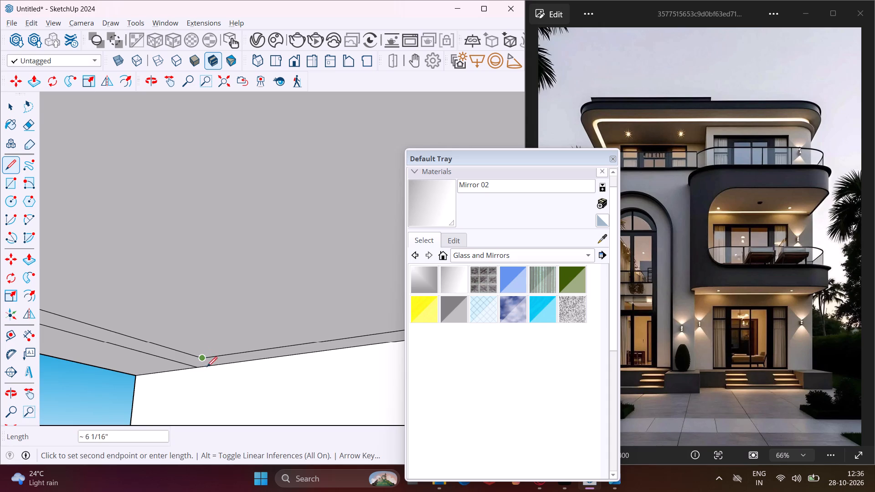
{"action": "left_click", "coordinate": [216, 368]}
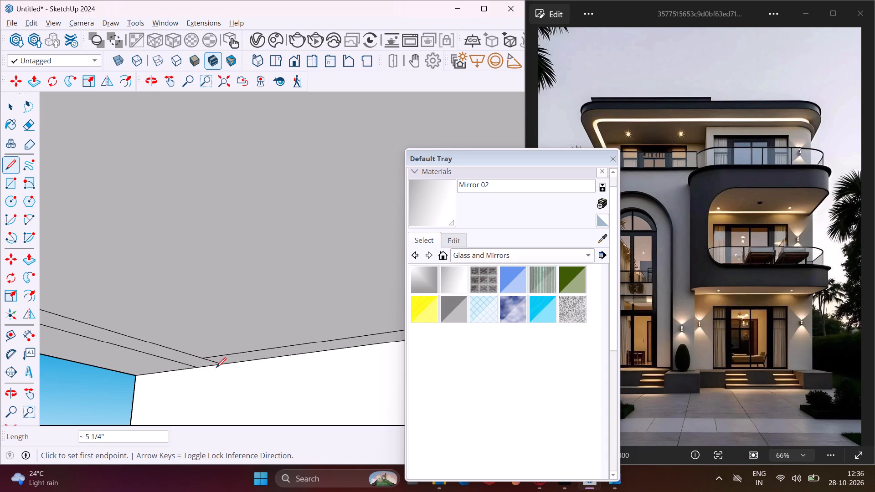
{"action": "key", "text": "Escape"}
{"action": "key", "text": "space"}
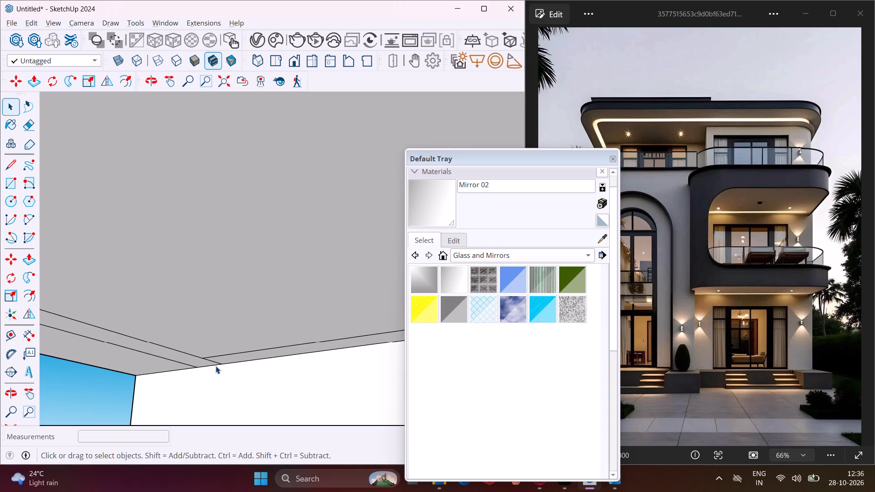
Erase the inner offset edges that run along the copied window's wall and around the projecting wall's corner on the roof underside.
{"action": "key", "text": "e"}
{"action": "left_click_drag", "start_coordinate": [227, 354], "coordinate": [232, 351]}
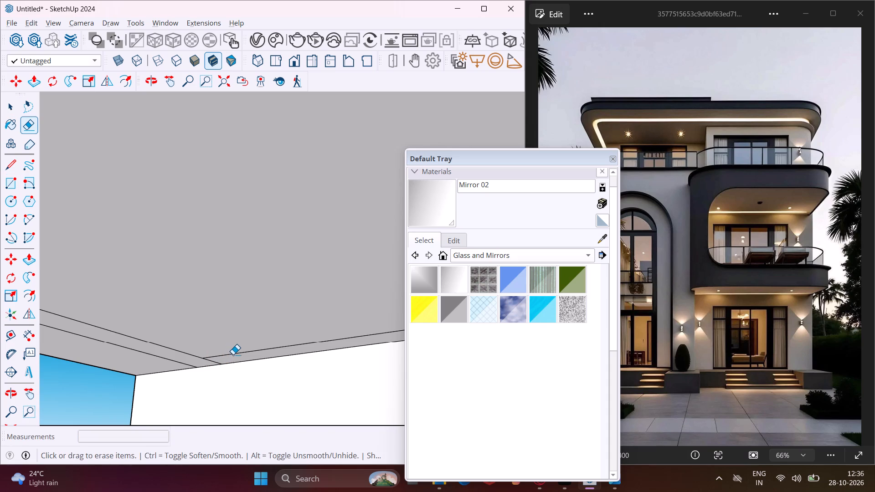
{"action": "left_click", "coordinate": [234, 354]}
{"action": "scroll", "coordinate": [221, 324], "scroll_direction": "down", "scroll_amount": 19}
{"action": "scroll", "coordinate": [215, 312], "scroll_direction": "down", "scroll_amount": 6}
{"action": "scroll", "coordinate": [293, 285], "scroll_direction": "up", "scroll_amount": 5}
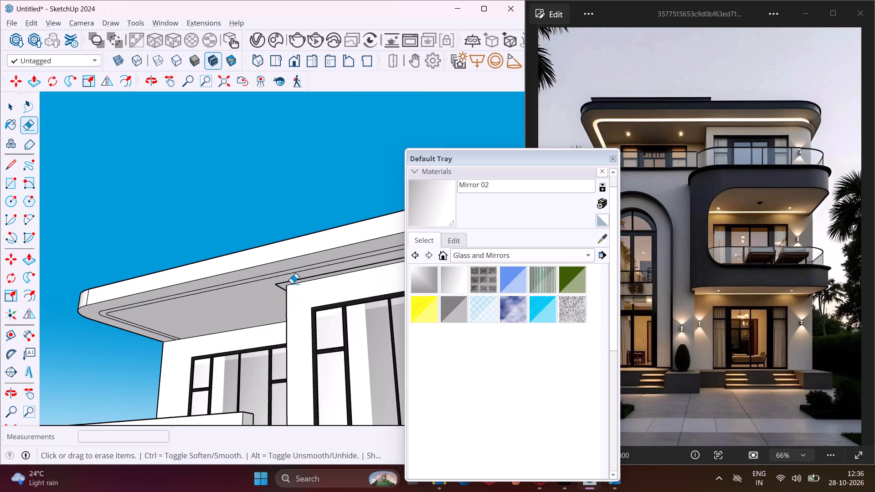
{"action": "scroll", "coordinate": [290, 283], "scroll_direction": "up", "scroll_amount": 15}
{"action": "left_click", "coordinate": [278, 283]}
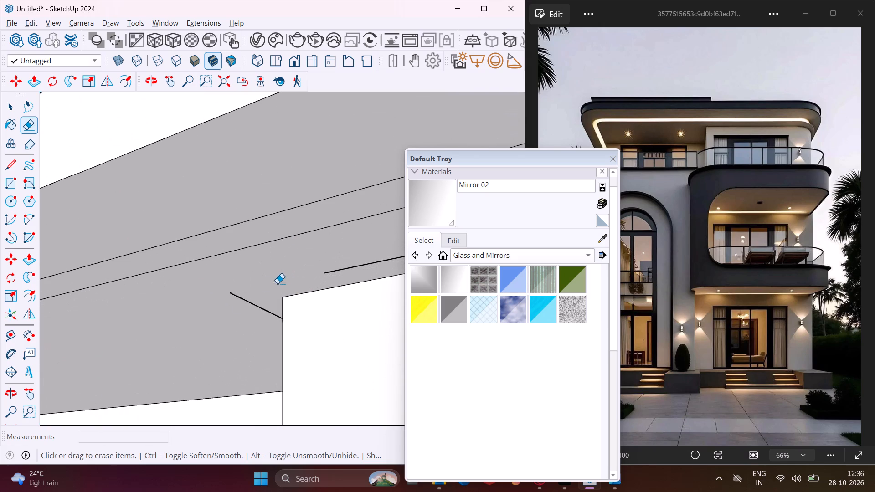
{"action": "left_click", "coordinate": [245, 299]}
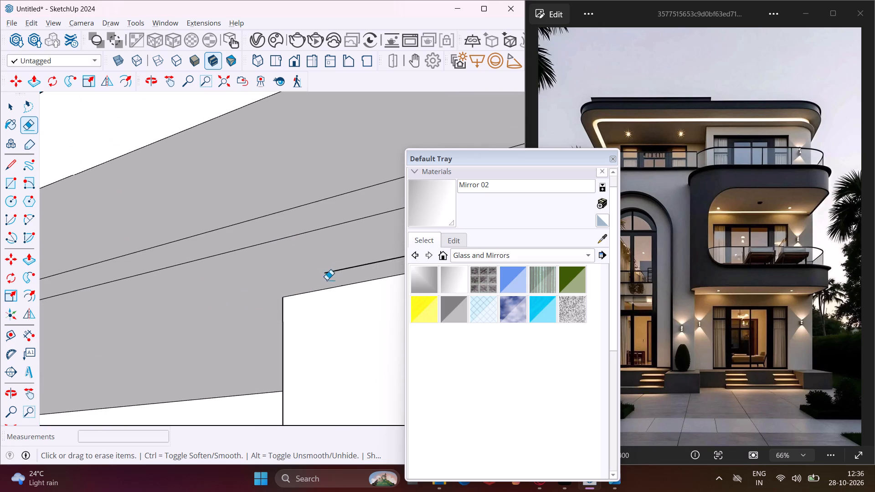
{"action": "left_click", "coordinate": [342, 268]}
Erase the remaining curved offset edge beside the rounded wall corner, keeping the two parallel light-strip lines.
{"action": "scroll", "coordinate": [234, 296], "scroll_direction": "down", "scroll_amount": 6}
{"action": "scroll", "coordinate": [168, 312], "scroll_direction": "down", "scroll_amount": 5}
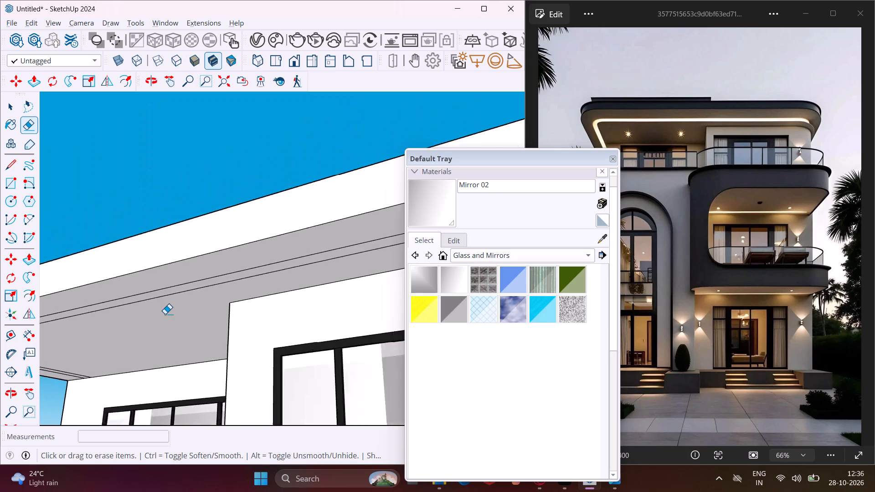
{"action": "scroll", "coordinate": [165, 314], "scroll_direction": "down", "scroll_amount": 11}
{"action": "scroll", "coordinate": [297, 289], "scroll_direction": "up", "scroll_amount": 6}
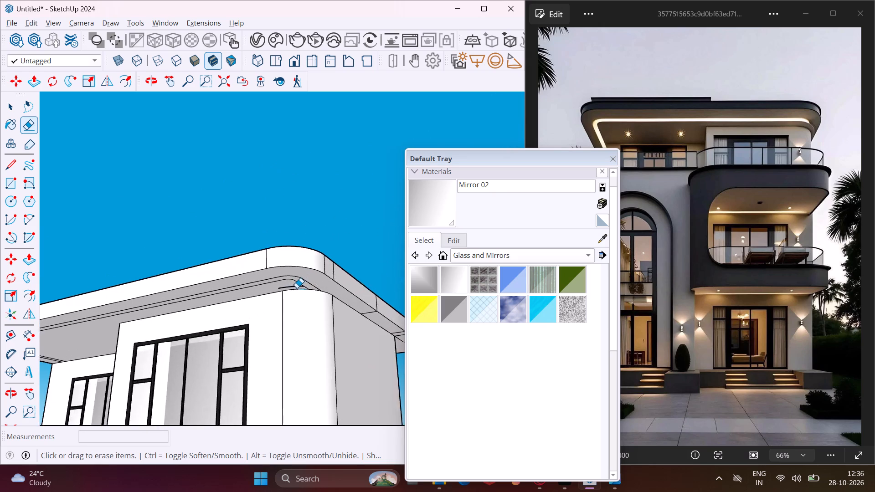
{"action": "scroll", "coordinate": [297, 288], "scroll_direction": "up", "scroll_amount": 11}
{"action": "left_click", "coordinate": [292, 283]}
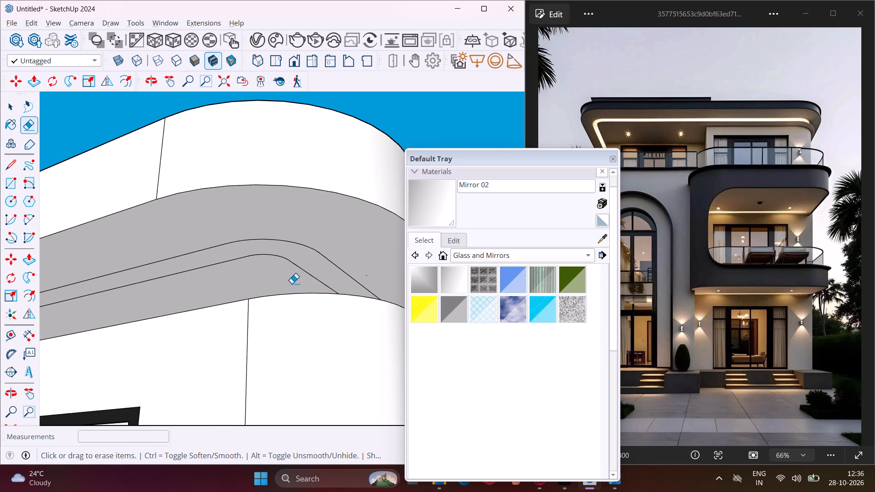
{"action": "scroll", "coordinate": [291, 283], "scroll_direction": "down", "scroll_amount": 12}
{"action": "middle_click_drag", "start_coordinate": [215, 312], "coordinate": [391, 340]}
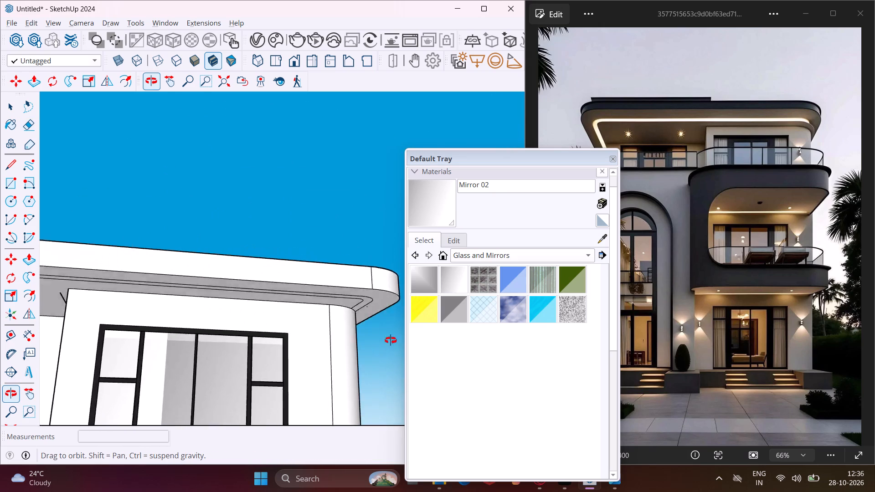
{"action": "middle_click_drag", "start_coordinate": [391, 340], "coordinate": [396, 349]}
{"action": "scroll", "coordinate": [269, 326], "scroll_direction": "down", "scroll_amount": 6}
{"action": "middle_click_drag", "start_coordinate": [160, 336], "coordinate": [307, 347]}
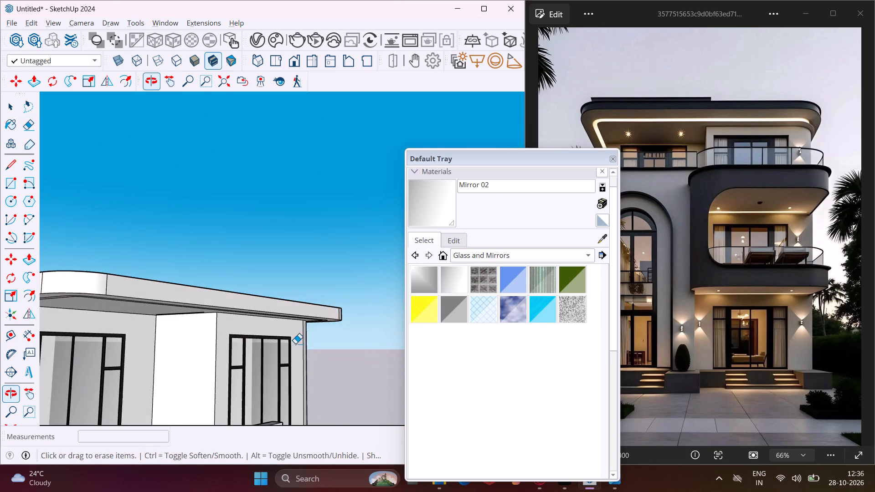
Erase the leftover edge beside the top of the projecting white wall on the roof underside.
{"action": "scroll", "coordinate": [193, 306], "scroll_direction": "up", "scroll_amount": 17}
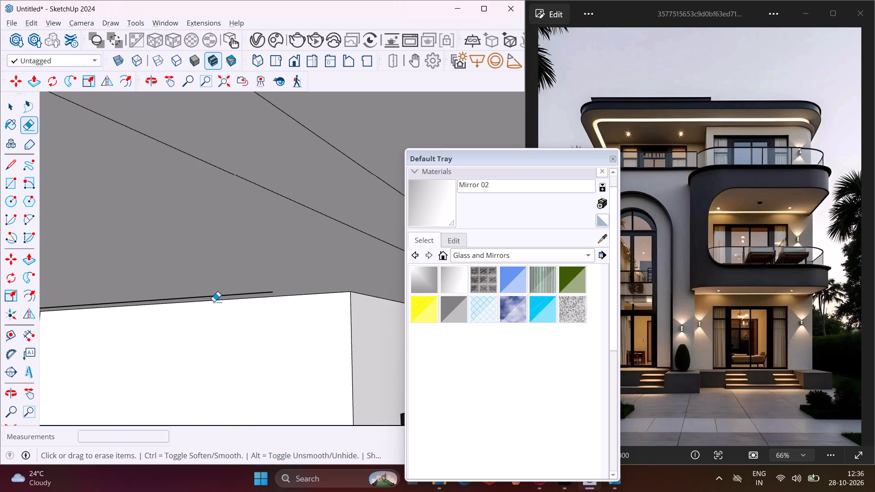
{"action": "left_click", "coordinate": [216, 297]}
{"action": "scroll", "coordinate": [231, 281], "scroll_direction": "down", "scroll_amount": 6}
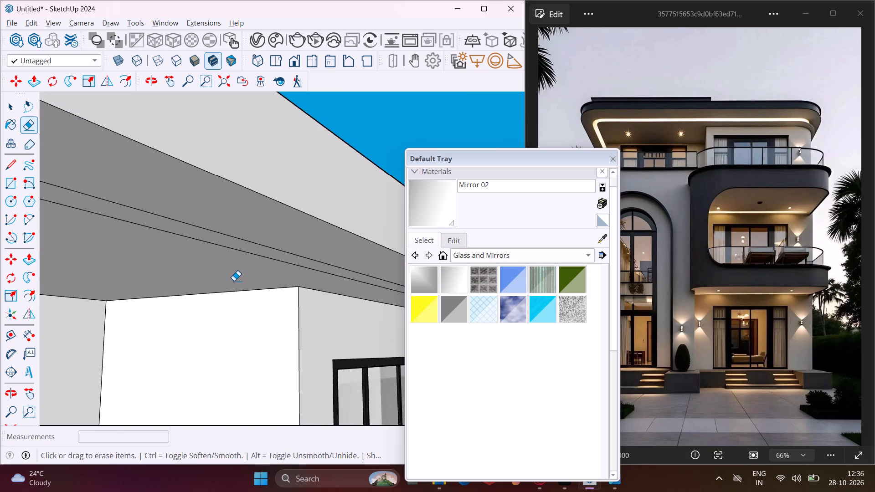
{"action": "scroll", "coordinate": [234, 281], "scroll_direction": "down", "scroll_amount": 10}
{"action": "key", "text": "Escape"}
{"action": "key", "text": "space"}
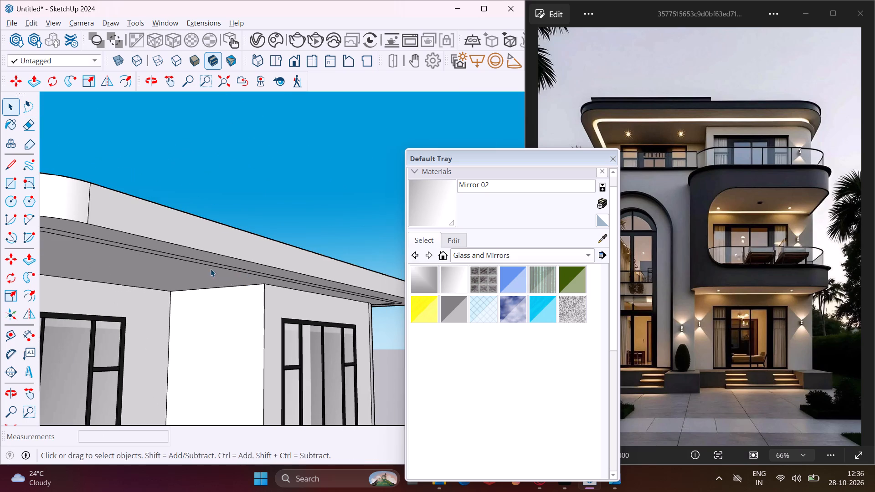
Push the light-strip face on the roof underside upward by about 2 15/16" to recess it.
{"action": "scroll", "coordinate": [196, 255], "scroll_direction": "up", "scroll_amount": 9}
{"action": "middle_click_drag", "start_coordinate": [217, 269], "coordinate": [286, 253]}
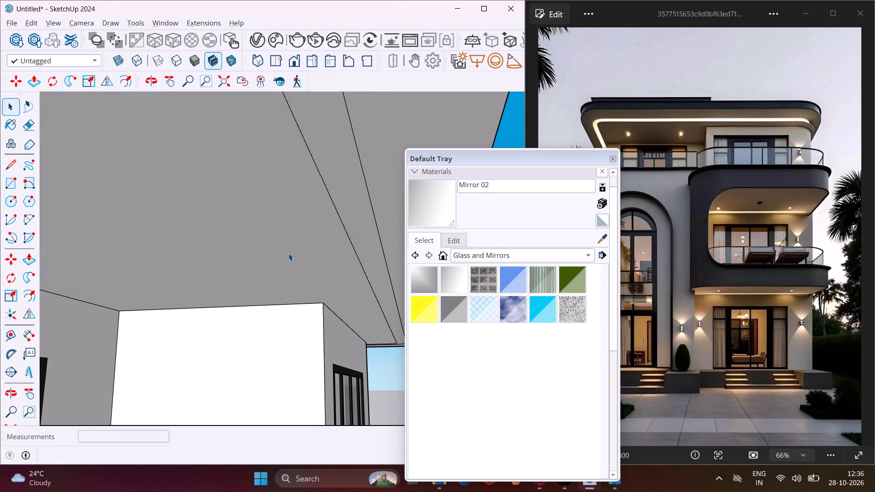
{"action": "left_click", "coordinate": [355, 239]}
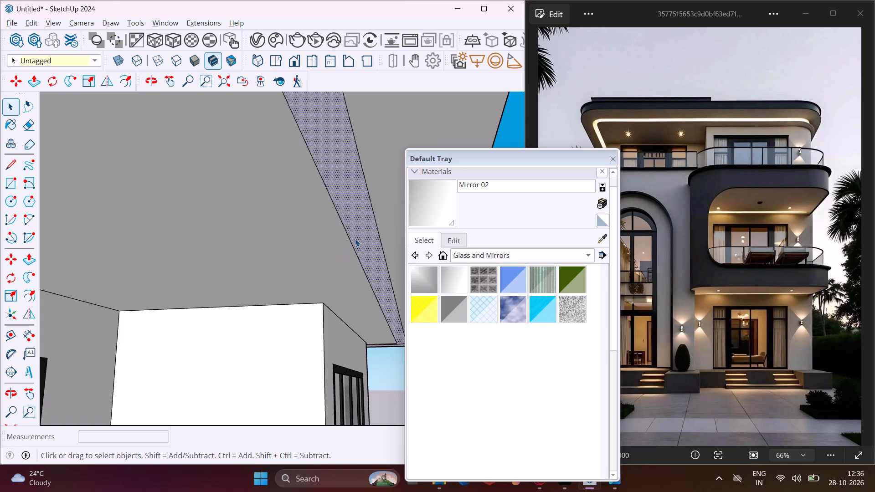
{"action": "key", "text": "p"}
{"action": "left_click", "coordinate": [355, 239]}
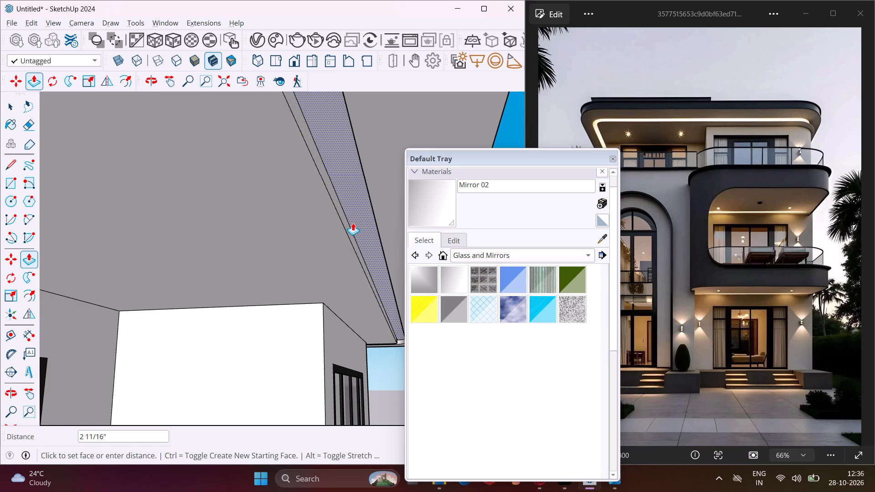
{"action": "left_click", "coordinate": [353, 223]}
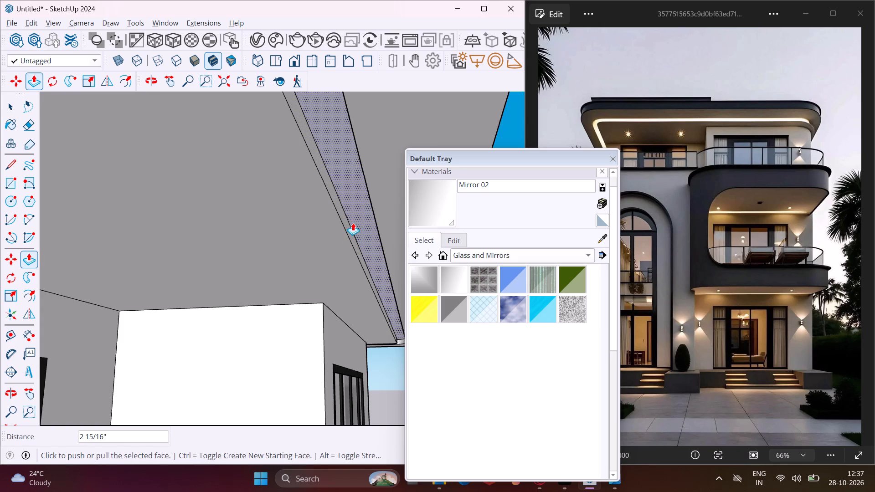
{"action": "key", "text": "Escape"}
{"action": "key", "text": "space"}
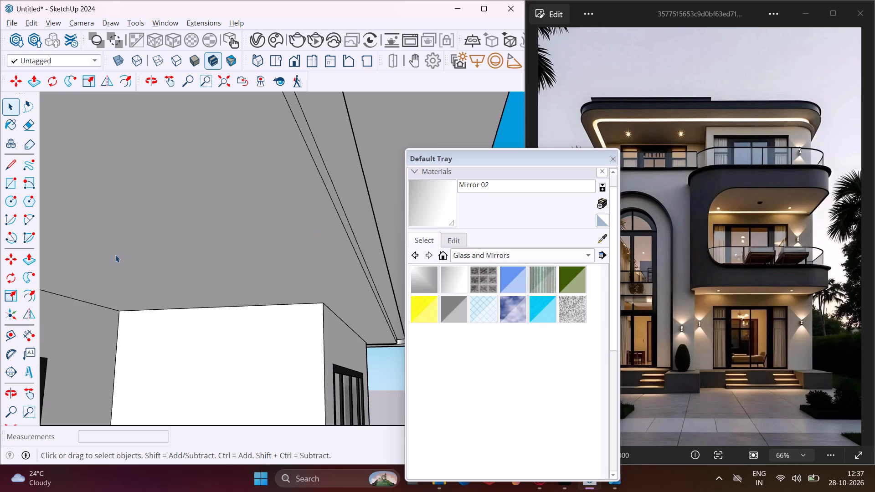
Inspect the recessed roof light strip and the villa's whole front from several angles.
{"action": "scroll", "coordinate": [217, 253], "scroll_direction": "down", "scroll_amount": 4}
{"action": "middle_click_drag", "start_coordinate": [236, 258], "coordinate": [194, 270]}
{"action": "scroll", "coordinate": [194, 270], "scroll_direction": "up", "scroll_amount": 1}
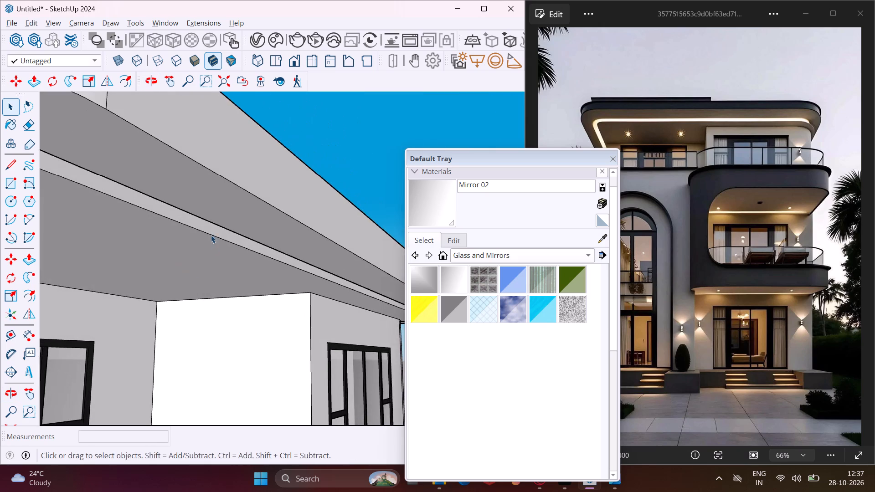
{"action": "scroll", "coordinate": [210, 229], "scroll_direction": "down", "scroll_amount": 19}
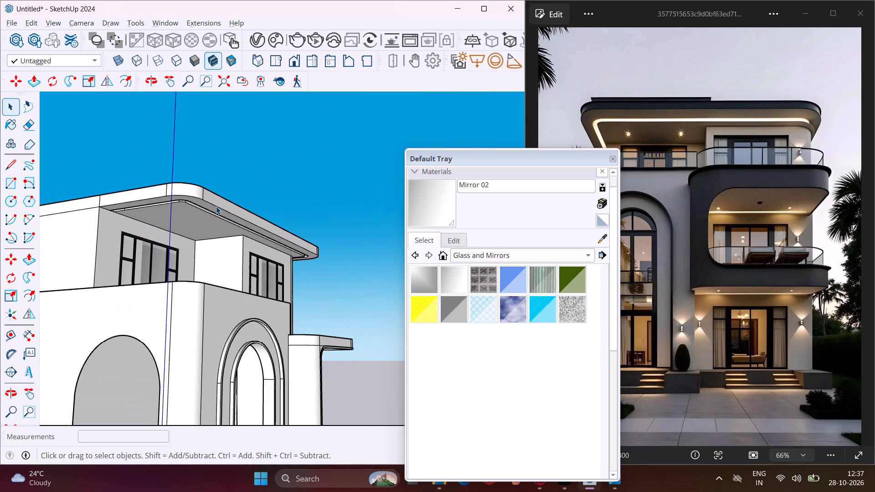
{"action": "middle_click_drag", "start_coordinate": [221, 303], "coordinate": [166, 314]}
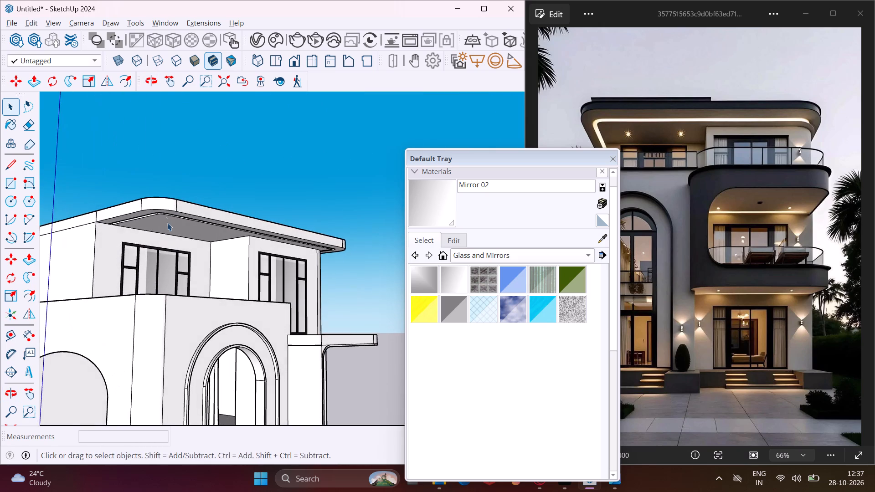
{"action": "scroll", "coordinate": [166, 215], "scroll_direction": "down", "scroll_amount": 5}
{"action": "middle_click_drag", "start_coordinate": [180, 266], "coordinate": [169, 297]}
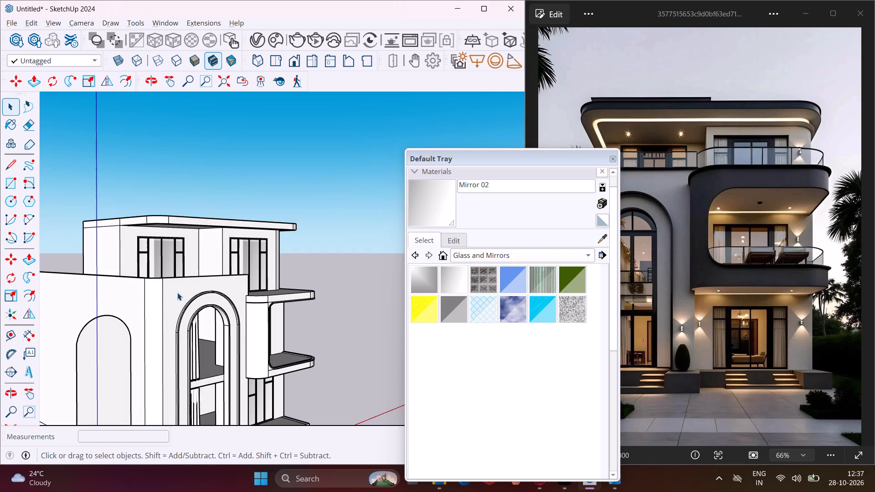
{"action": "scroll", "coordinate": [202, 254], "scroll_direction": "down", "scroll_amount": 4}
{"action": "middle_click_drag", "start_coordinate": [202, 254], "coordinate": [160, 296]}
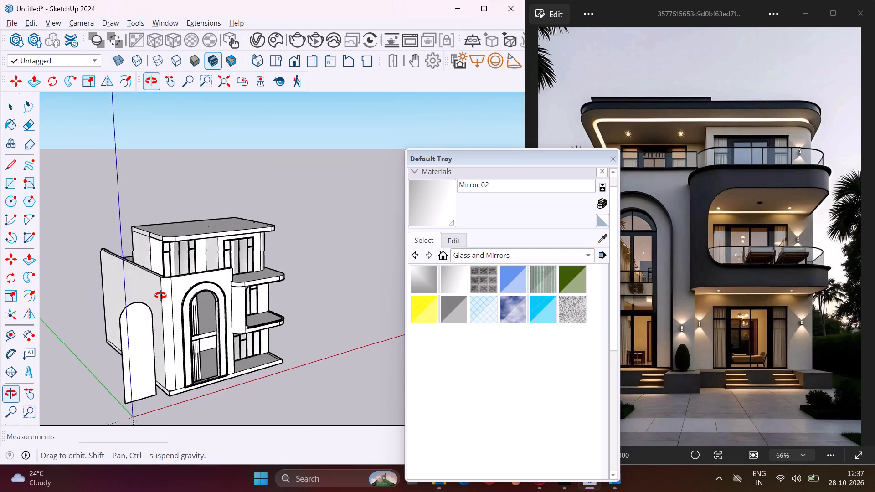
{"action": "middle_click_drag", "start_coordinate": [160, 296], "coordinate": [129, 278]}
{"action": "scroll", "coordinate": [245, 321], "scroll_direction": "up", "scroll_amount": 2}
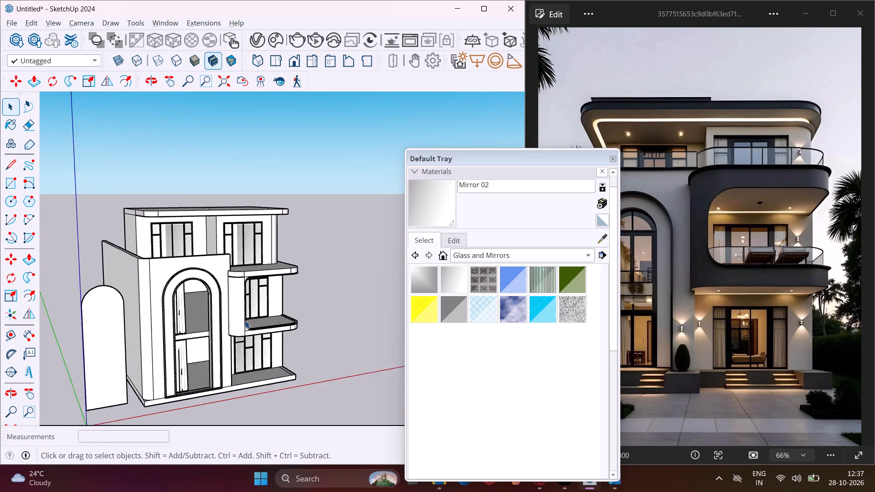
{"action": "scroll", "coordinate": [245, 321], "scroll_direction": "up", "scroll_amount": 5}
{"action": "middle_click_drag", "start_coordinate": [275, 267], "coordinate": [264, 259]}
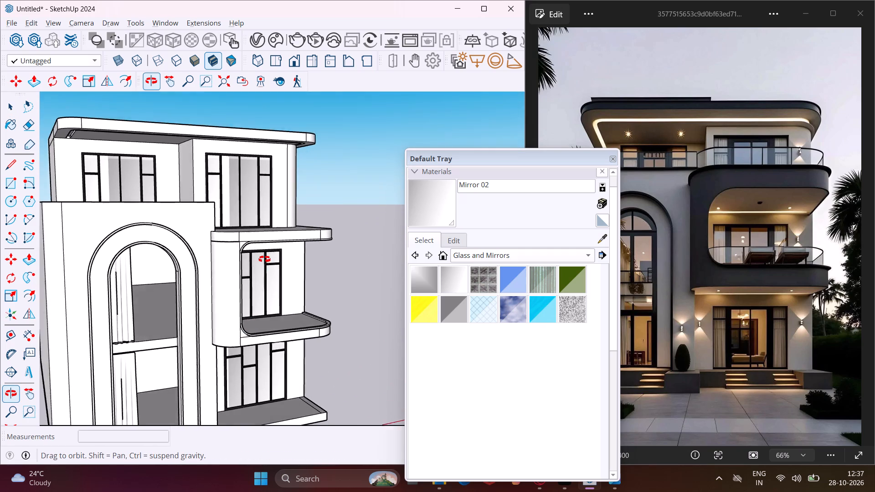
{"action": "middle_click_drag", "start_coordinate": [264, 259], "coordinate": [120, 211]}
{"action": "scroll", "coordinate": [197, 249], "scroll_direction": "down", "scroll_amount": 3}
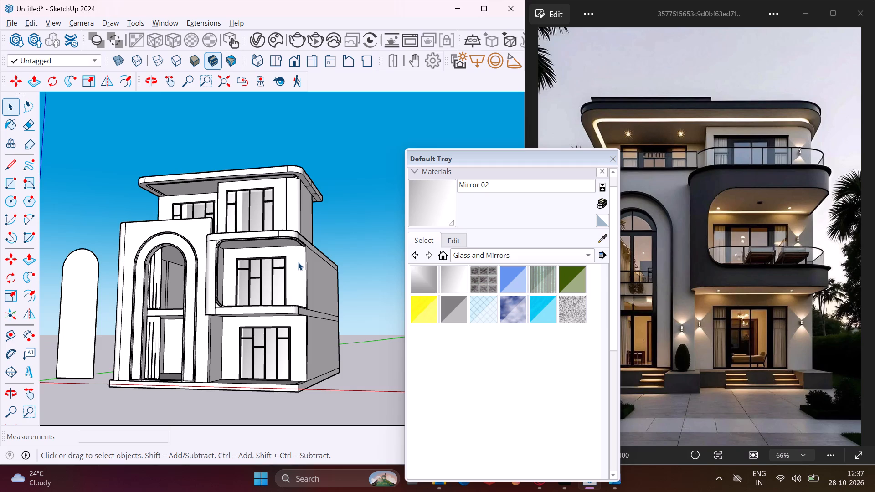
Draw a light-strip rectangle of about 11' 3 3/4" by 6" on the middle balcony's ceiling, alongside the window wall.
{"action": "middle_click_drag", "start_coordinate": [298, 262], "coordinate": [182, 232]}
{"action": "scroll", "coordinate": [282, 257], "scroll_direction": "up", "scroll_amount": 3}
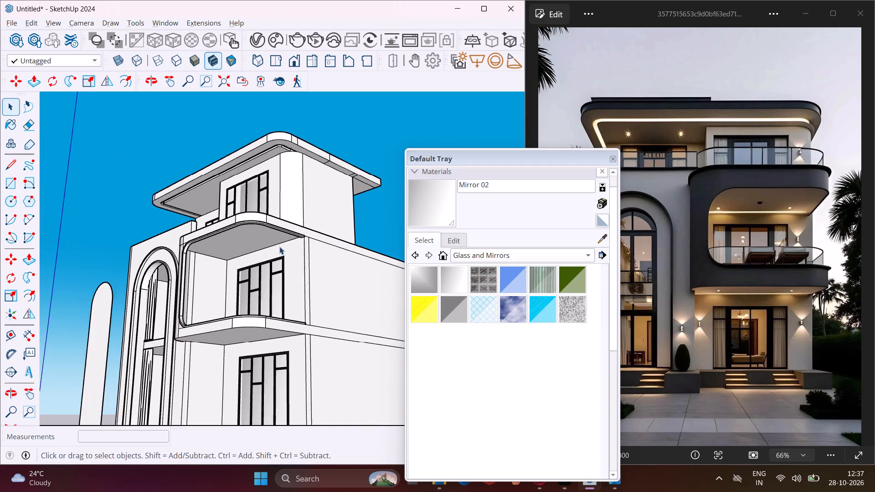
{"action": "scroll", "coordinate": [282, 243], "scroll_direction": "up", "scroll_amount": 4}
{"action": "middle_click_drag", "start_coordinate": [285, 243], "coordinate": [211, 211]}
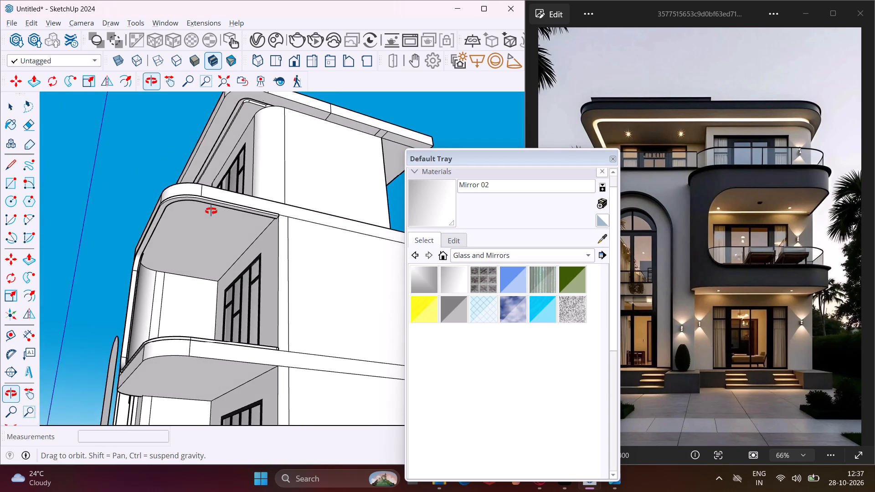
{"action": "middle_click_drag", "start_coordinate": [211, 211], "coordinate": [195, 227]}
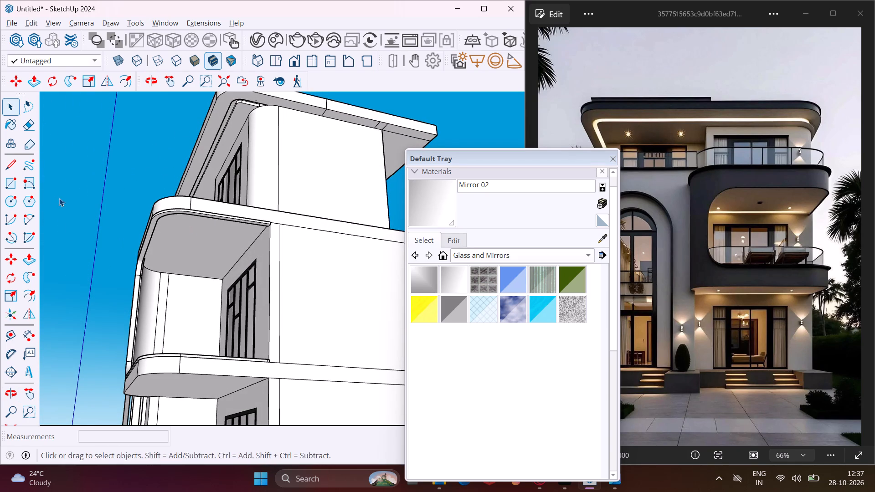
{"action": "left_click", "coordinate": [18, 182]}
{"action": "scroll", "coordinate": [221, 268], "scroll_direction": "up", "scroll_amount": 4}
{"action": "middle_click_drag", "start_coordinate": [220, 264], "coordinate": [204, 238]}
{"action": "scroll", "coordinate": [204, 263], "scroll_direction": "up", "scroll_amount": 3}
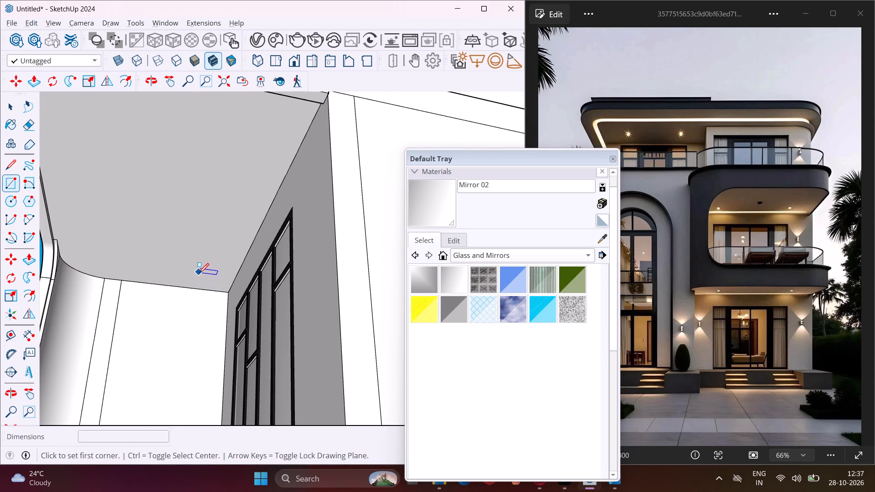
{"action": "left_click", "coordinate": [196, 279]}
{"action": "scroll", "coordinate": [214, 227], "scroll_direction": "down", "scroll_amount": 6}
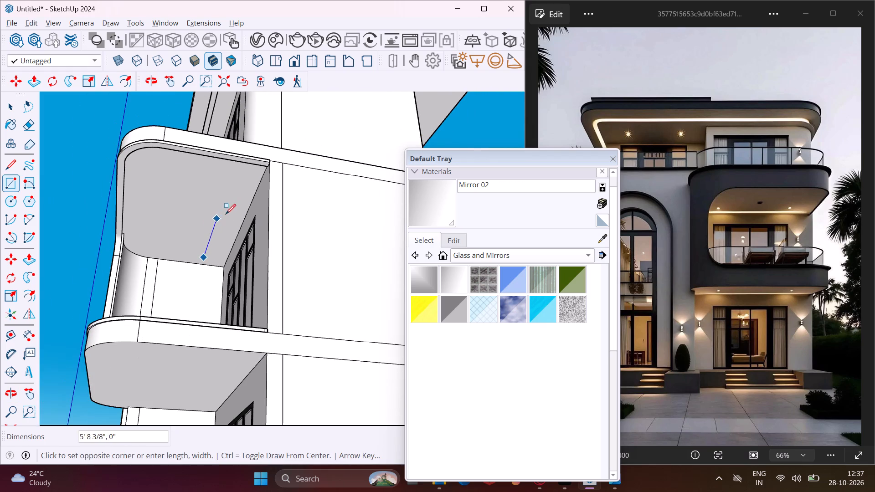
{"action": "left_click", "coordinate": [242, 171]}
{"action": "key", "text": "Escape"}
{"action": "key", "text": "space"}
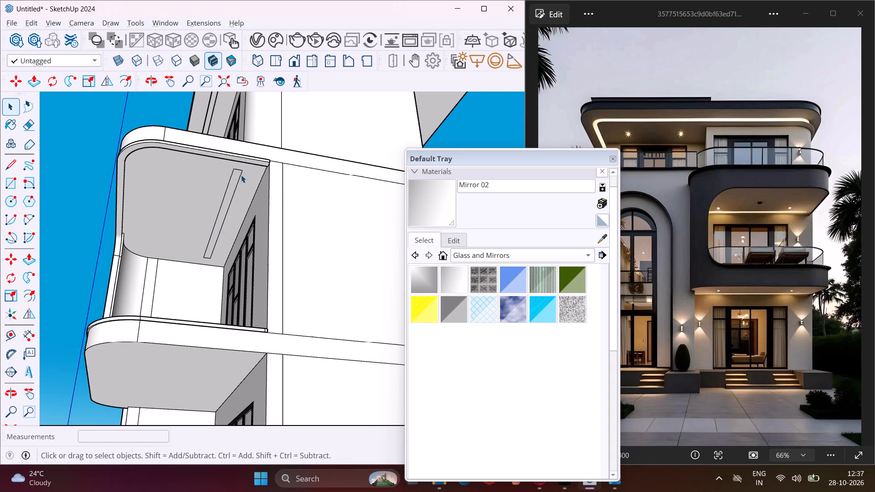
Push the middle balcony ceiling's strip face upward by about 3 3/16" to form a recess.
{"action": "scroll", "coordinate": [237, 175], "scroll_direction": "up", "scroll_amount": 7}
{"action": "left_click", "coordinate": [234, 175]}
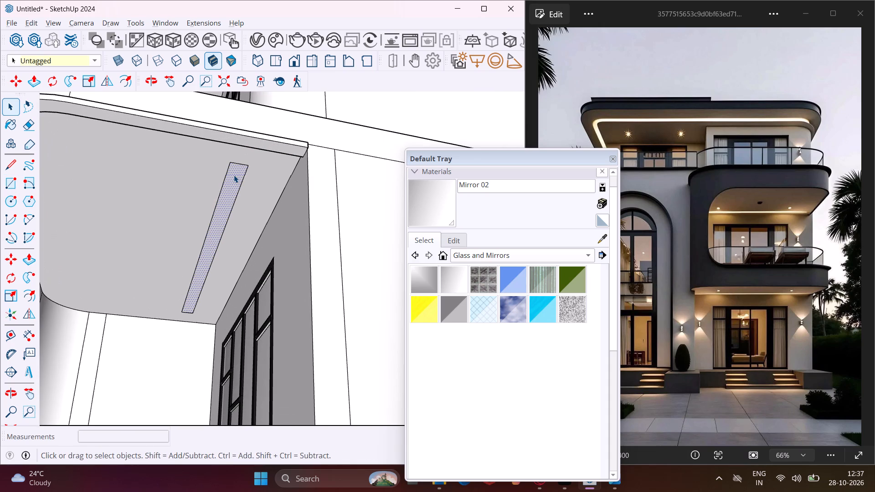
{"action": "key", "text": "p"}
{"action": "left_click", "coordinate": [234, 175]}
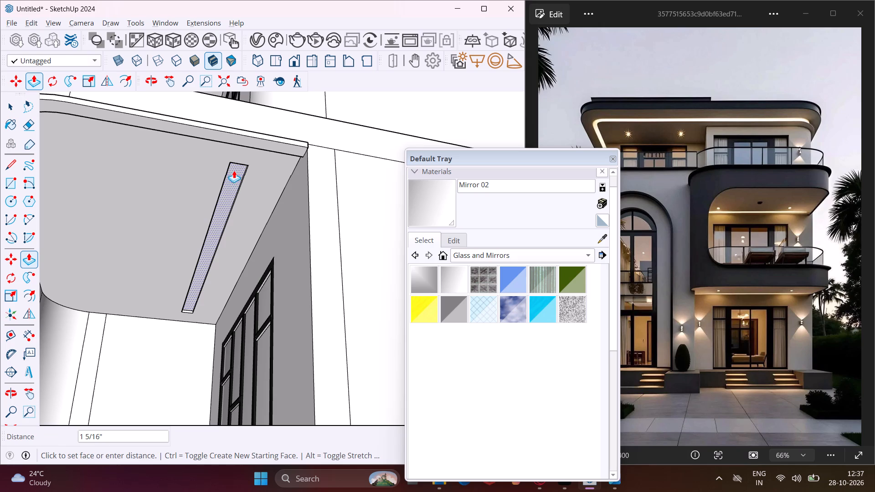
{"action": "left_click", "coordinate": [234, 167]}
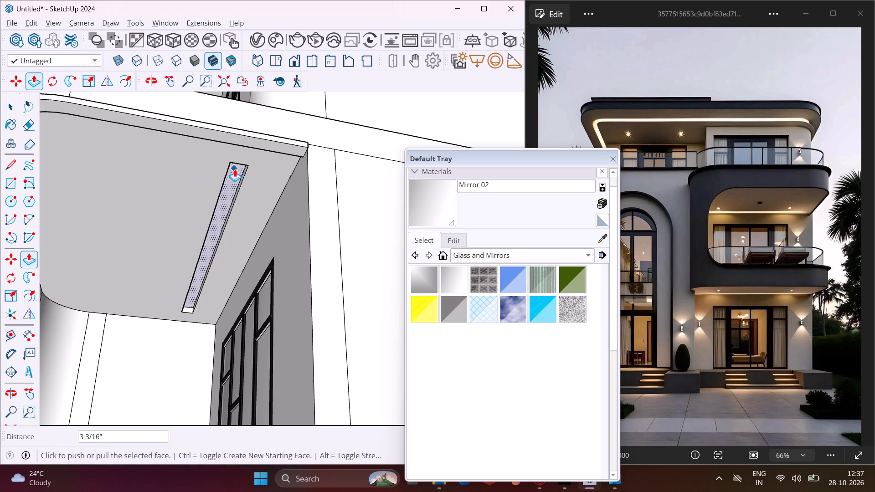
{"action": "key", "text": "Escape"}
{"action": "key", "text": "space"}
Draw a rectangle of about 11' 7/8" by 6 5/8" on the lower balcony slab's underside, alongside the ground-floor window wall.
{"action": "scroll", "coordinate": [222, 187], "scroll_direction": "down", "scroll_amount": 12}
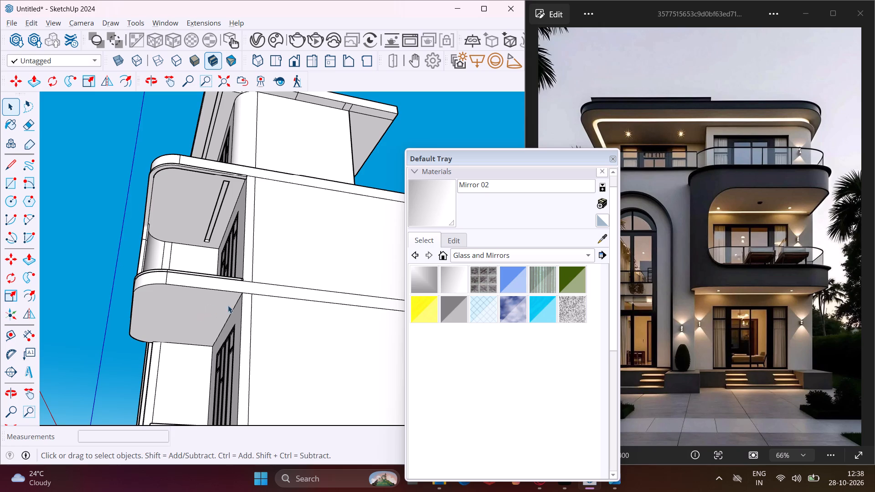
{"action": "left_click", "coordinate": [12, 183]}
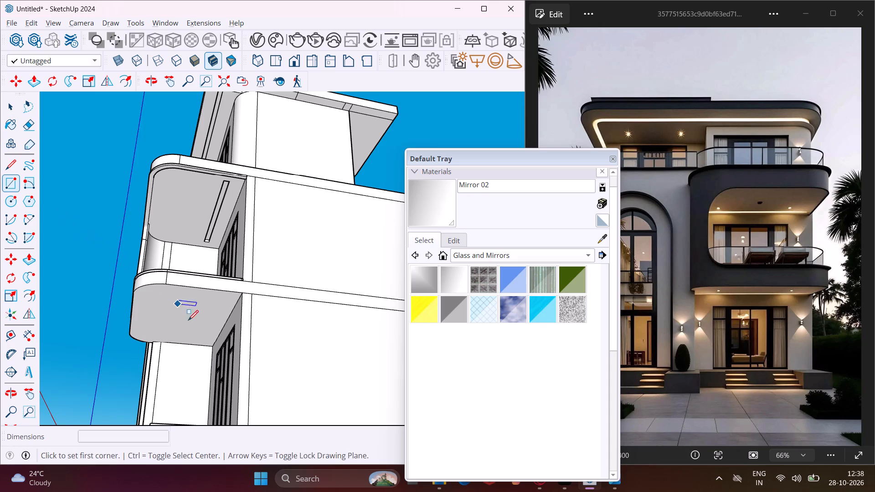
{"action": "scroll", "coordinate": [203, 337], "scroll_direction": "up", "scroll_amount": 4}
{"action": "middle_click_drag", "start_coordinate": [203, 323], "coordinate": [213, 290]}
{"action": "scroll", "coordinate": [207, 314], "scroll_direction": "up", "scroll_amount": 2}
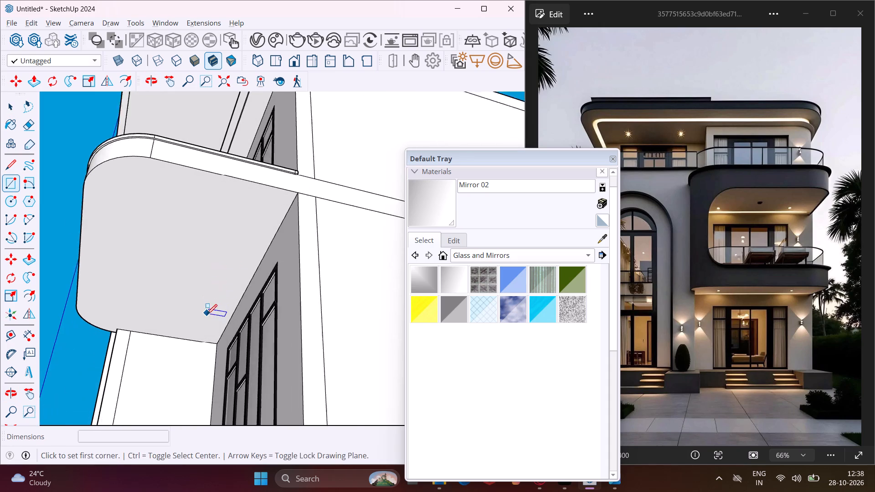
{"action": "scroll", "coordinate": [207, 314], "scroll_direction": "up", "scroll_amount": 1}
{"action": "scroll", "coordinate": [200, 337], "scroll_direction": "down", "scroll_amount": 2}
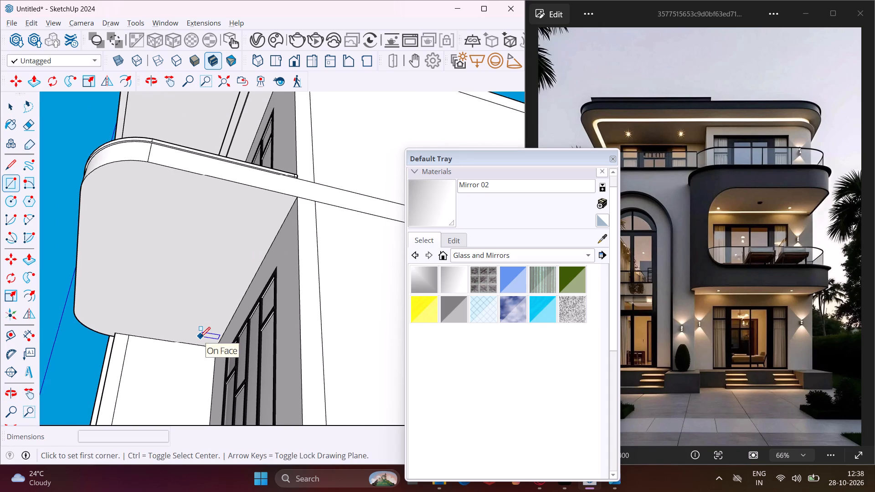
{"action": "left_click", "coordinate": [200, 338]}
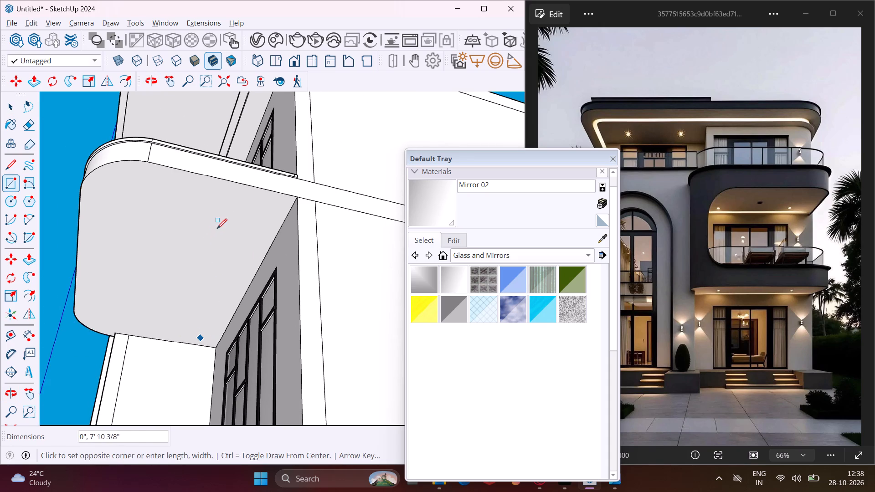
{"action": "left_click", "coordinate": [243, 216]}
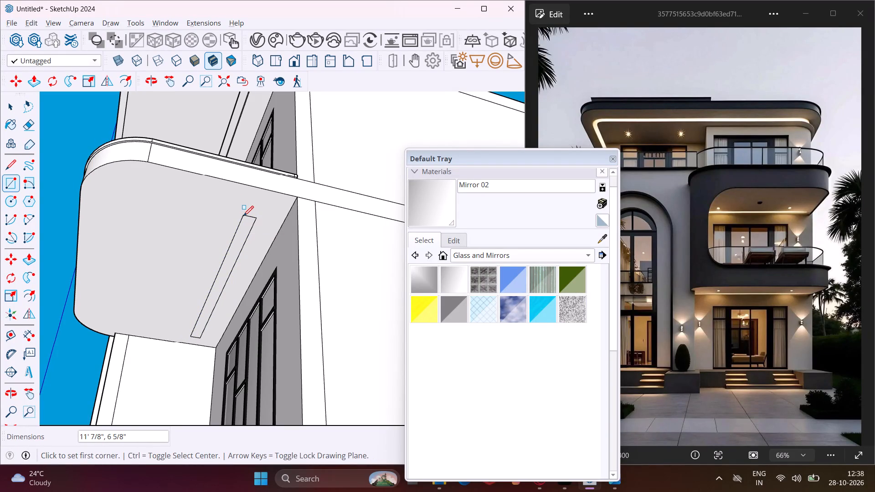
{"action": "key", "text": "Escape"}
{"action": "key", "text": "space"}
Push the new strip face on the lower balcony slab's underside upward by about 4 1/2" to recess it.
{"action": "left_click", "coordinate": [243, 228]}
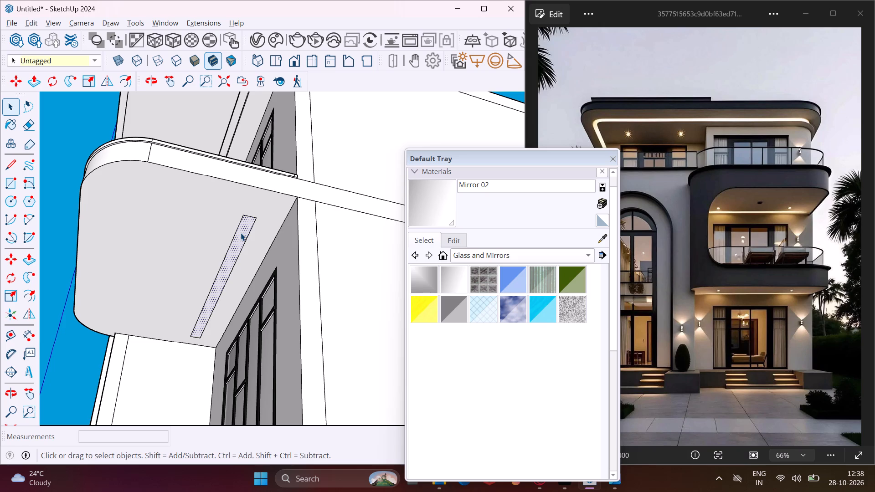
{"action": "key", "text": "p"}
{"action": "left_click", "coordinate": [245, 229]}
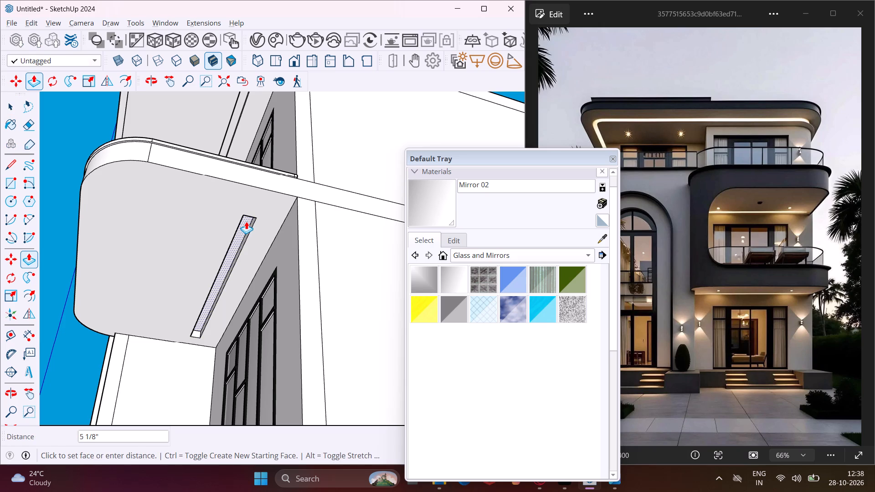
{"action": "left_click", "coordinate": [247, 223]}
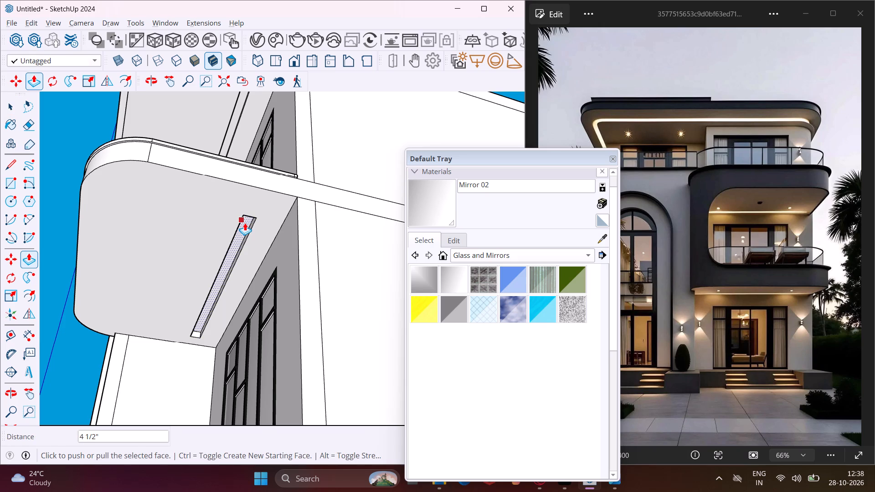
{"action": "key", "text": "Escape"}
{"action": "key", "text": "space"}
{"action": "middle_click_drag", "start_coordinate": [213, 220], "coordinate": [252, 286]}
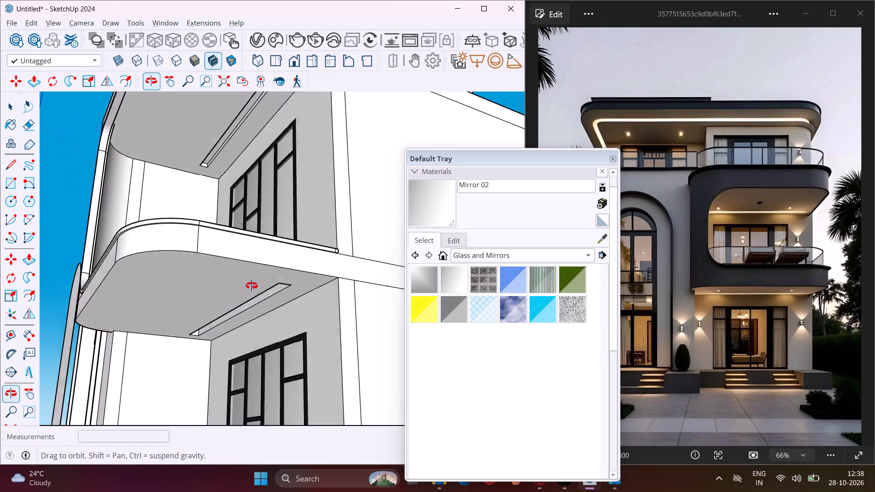
Examine the villa's front facade and the curtained tall arched opening down to its base.
{"action": "middle_click_drag", "start_coordinate": [252, 286], "coordinate": [259, 301]}
{"action": "scroll", "coordinate": [231, 271], "scroll_direction": "down", "scroll_amount": 5}
{"action": "middle_click_drag", "start_coordinate": [226, 268], "coordinate": [237, 302]}
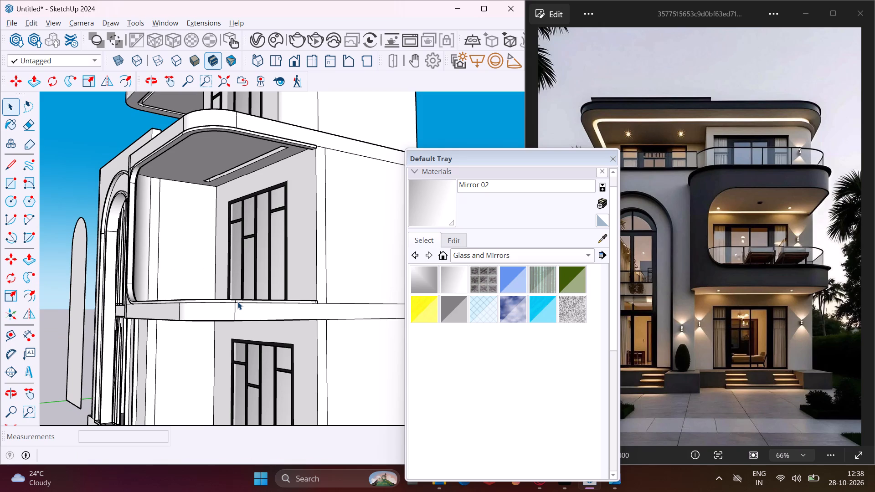
{"action": "scroll", "coordinate": [237, 302], "scroll_direction": "down", "scroll_amount": 4}
{"action": "middle_click_drag", "start_coordinate": [201, 296], "coordinate": [391, 346]}
{"action": "scroll", "coordinate": [265, 240], "scroll_direction": "down", "scroll_amount": 5}
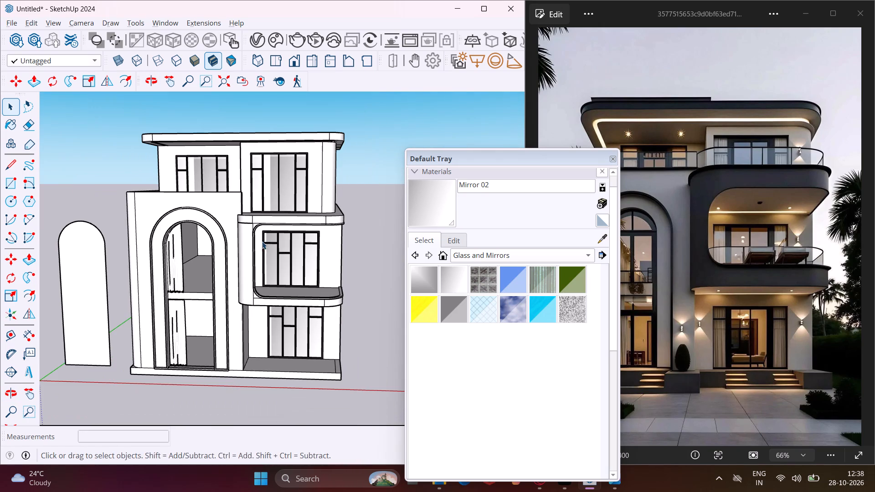
{"action": "middle_click_drag", "start_coordinate": [181, 351], "coordinate": [308, 404]}
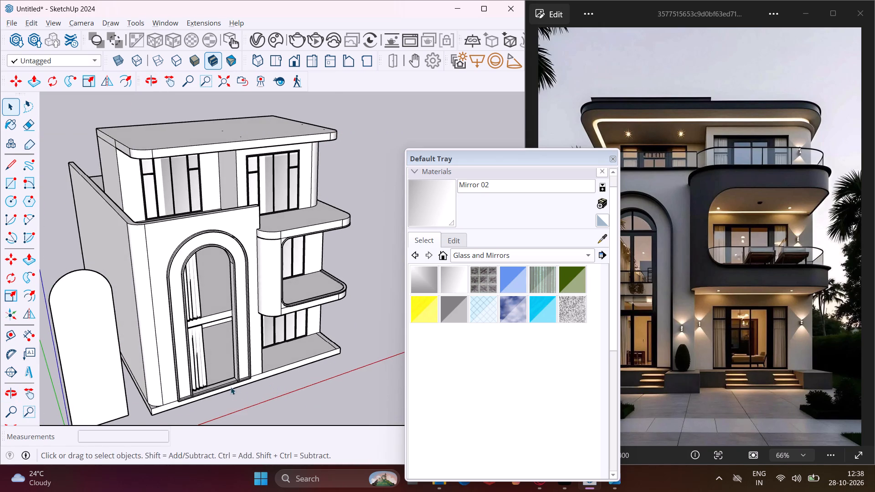
{"action": "scroll", "coordinate": [231, 387], "scroll_direction": "up", "scroll_amount": 12}
{"action": "scroll", "coordinate": [231, 375], "scroll_direction": "down", "scroll_amount": 4}
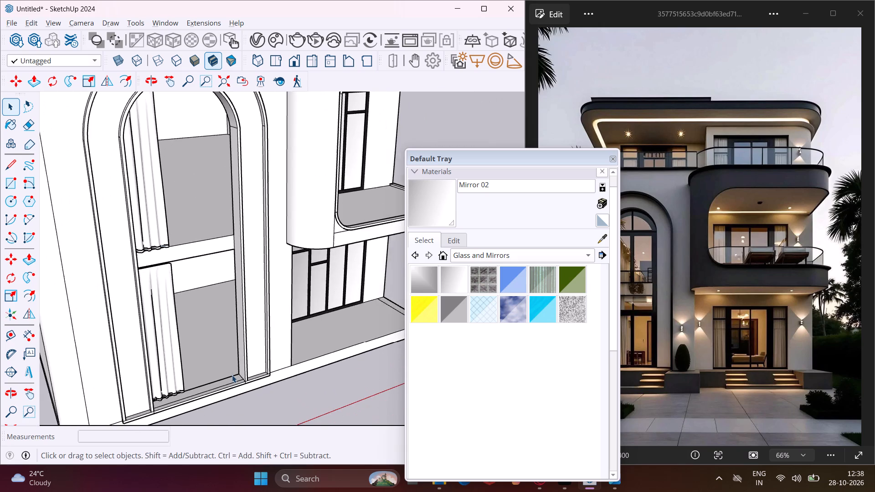
{"action": "scroll", "coordinate": [232, 375], "scroll_direction": "down", "scroll_amount": 4}
Push/Pull the freestanding arched panel beside the villa to a thickness of about 2 3/16".
{"action": "middle_click_drag", "start_coordinate": [242, 211], "coordinate": [402, 215]}
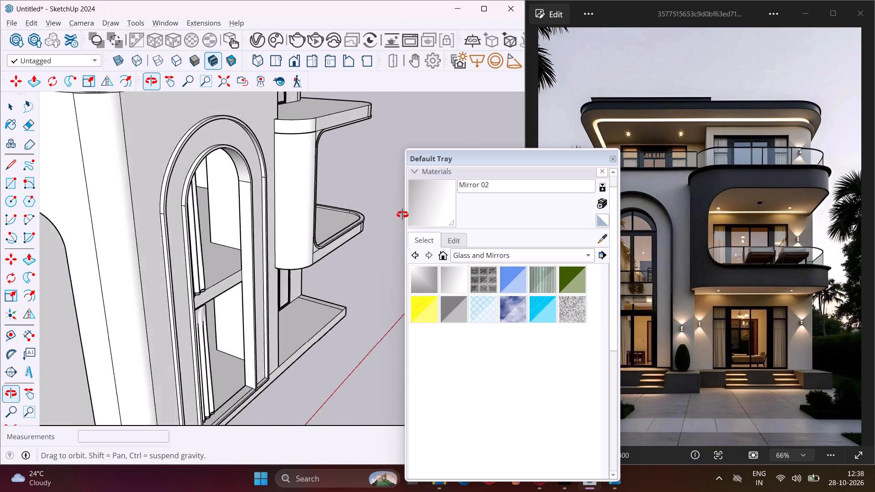
{"action": "middle_click_drag", "start_coordinate": [402, 215], "coordinate": [416, 215]}
{"action": "scroll", "coordinate": [242, 208], "scroll_direction": "down", "scroll_amount": 5}
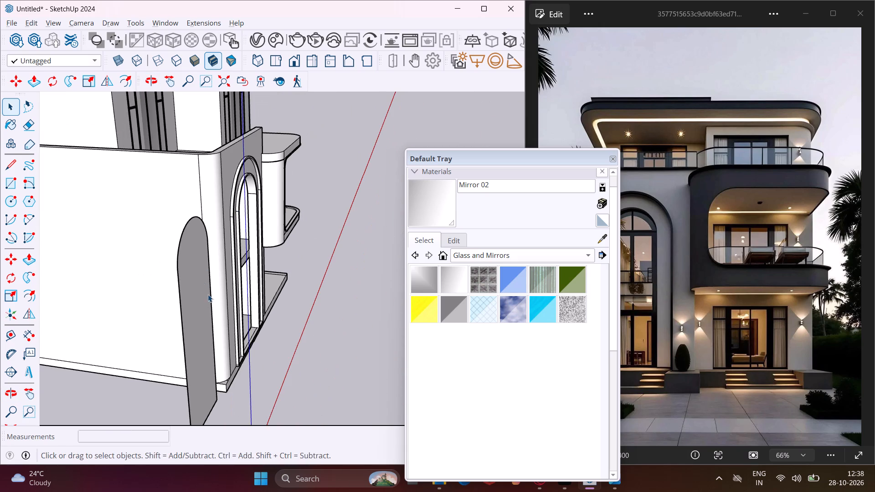
{"action": "middle_click_drag", "start_coordinate": [208, 292], "coordinate": [175, 206]}
{"action": "middle_click_drag", "start_coordinate": [171, 285], "coordinate": [193, 293]}
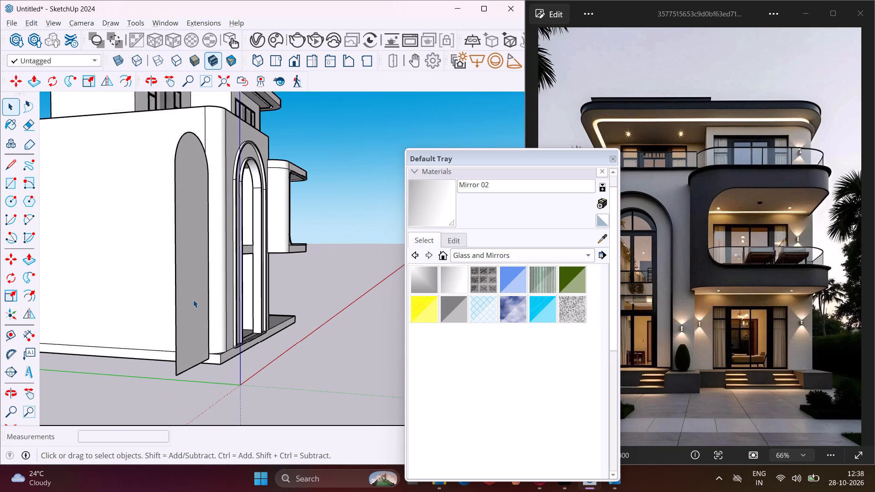
{"action": "left_click", "coordinate": [193, 300]}
{"action": "key", "text": "p"}
{"action": "left_click", "coordinate": [193, 300]}
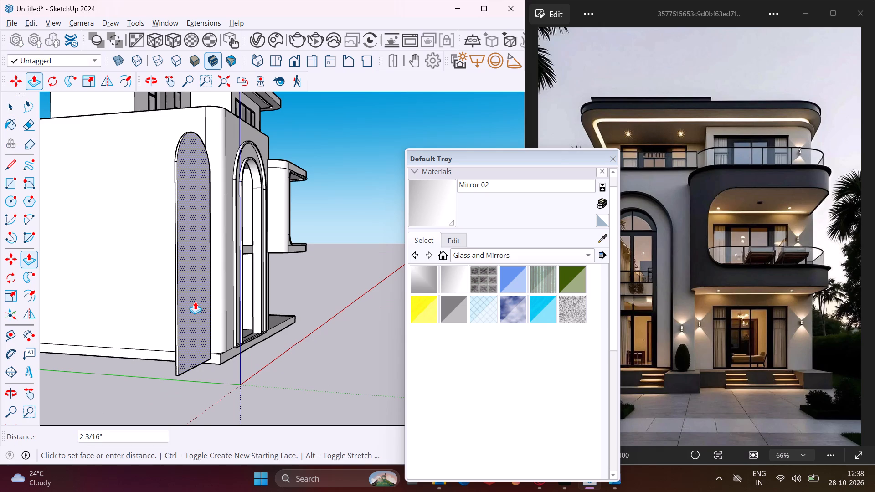
{"action": "left_click", "coordinate": [195, 302]}
{"action": "key", "text": "Escape"}
{"action": "key", "text": "space"}
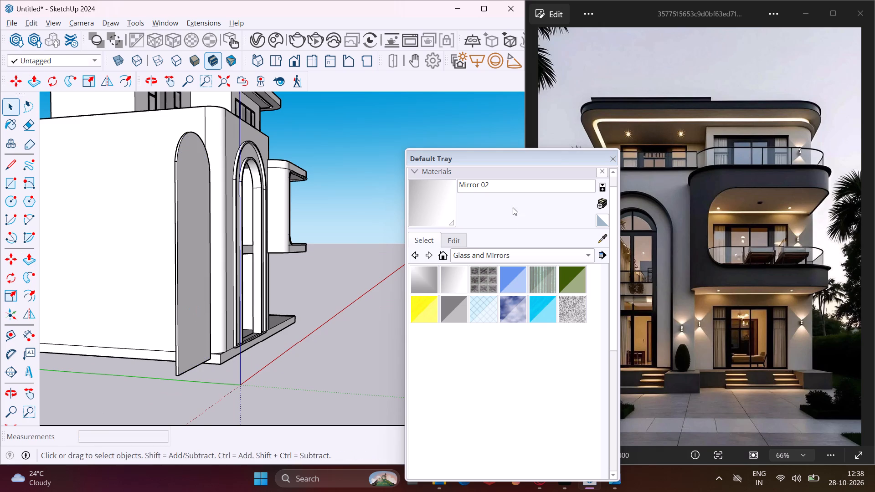
Move the Default Tray clear of the model and examine the plinth corner beside the tall arched opening.
{"action": "left_click_drag", "start_coordinate": [531, 160], "coordinate": [414, 355]}
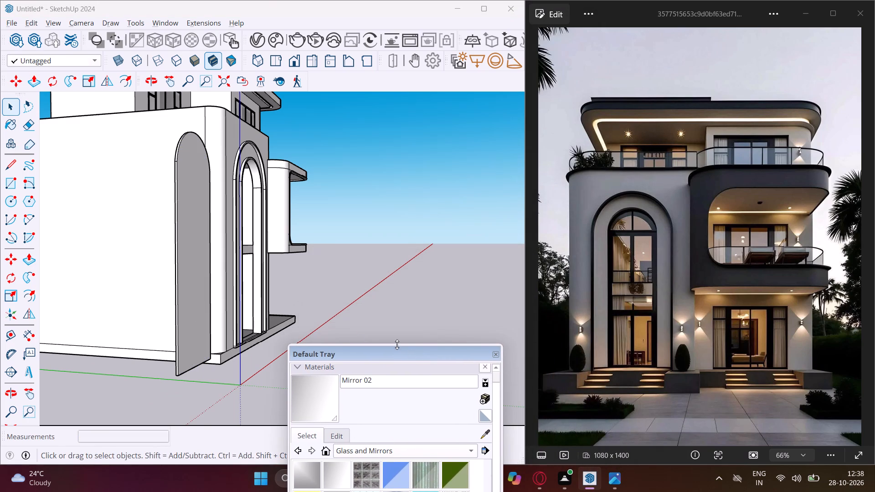
{"action": "middle_click_drag", "start_coordinate": [190, 323], "coordinate": [89, 355]}
{"action": "middle_click_drag", "start_coordinate": [213, 287], "coordinate": [119, 301]}
{"action": "scroll", "coordinate": [144, 331], "scroll_direction": "up", "scroll_amount": 7}
{"action": "middle_click_drag", "start_coordinate": [163, 340], "coordinate": [158, 378]}
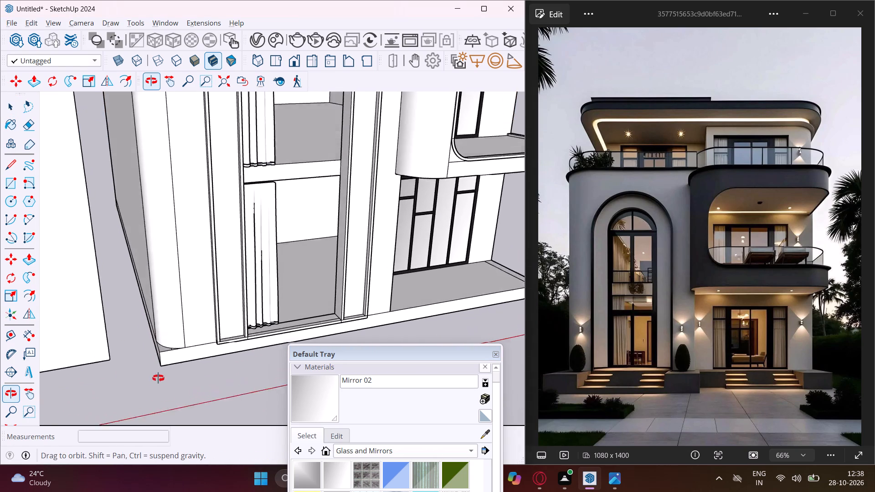
{"action": "middle_click_drag", "start_coordinate": [158, 378], "coordinate": [158, 384]}
{"action": "scroll", "coordinate": [172, 358], "scroll_direction": "up", "scroll_amount": 11}
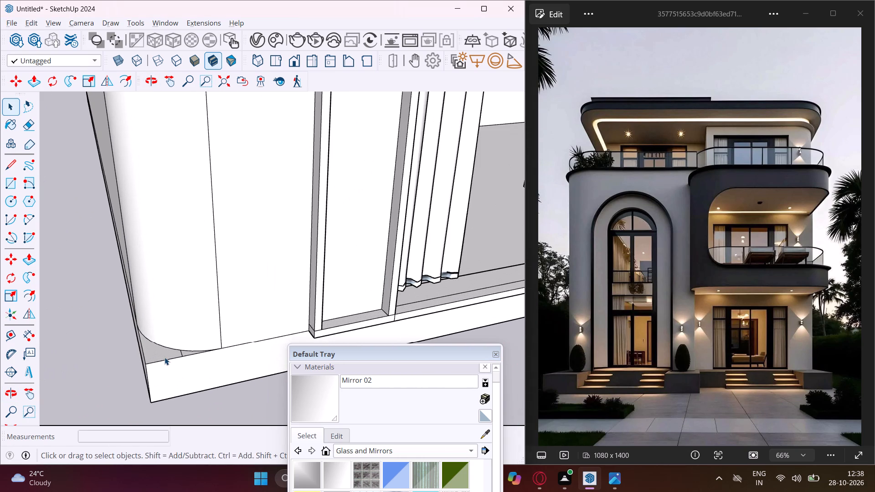
{"action": "scroll", "coordinate": [220, 248], "scroll_direction": "down", "scroll_amount": 6}
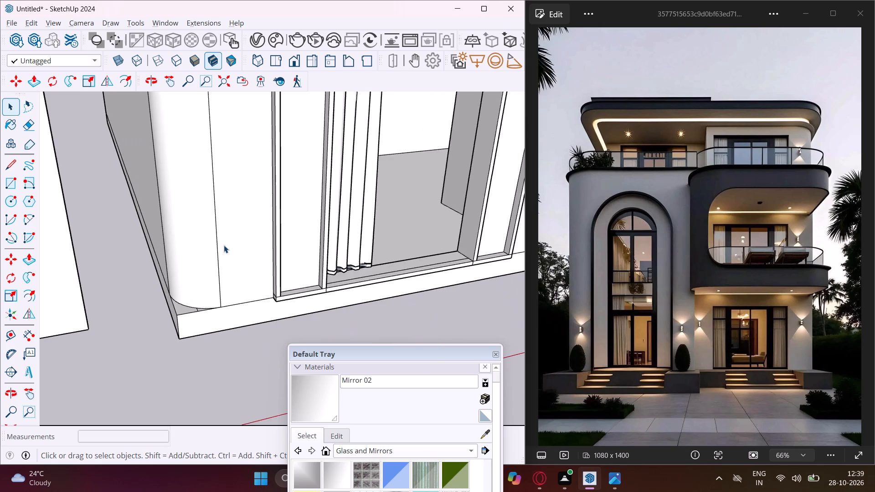
{"action": "scroll", "coordinate": [226, 237], "scroll_direction": "down", "scroll_amount": 15}
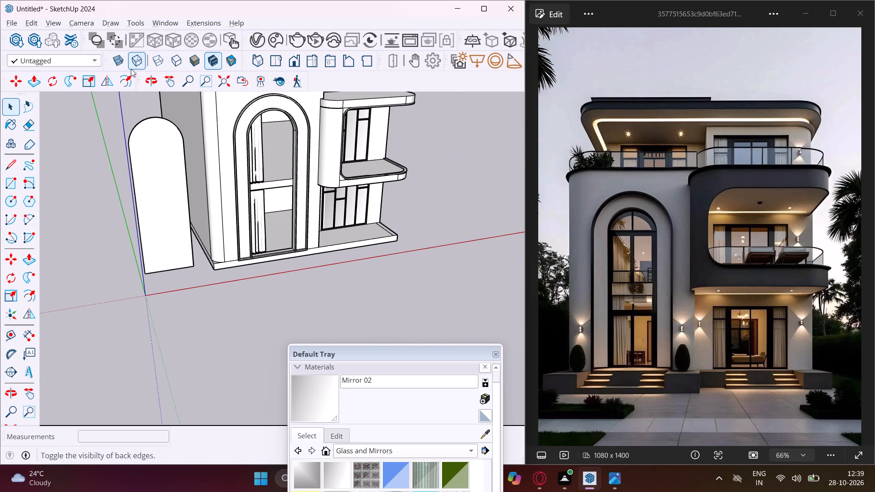
Draw a horizontal line about 6' 8 1/16" long across the freestanding arched panel, joining the two ends of its arc.
{"action": "scroll", "coordinate": [135, 126], "scroll_direction": "up", "scroll_amount": 12}
{"action": "middle_click_drag", "start_coordinate": [142, 139], "coordinate": [166, 159]}
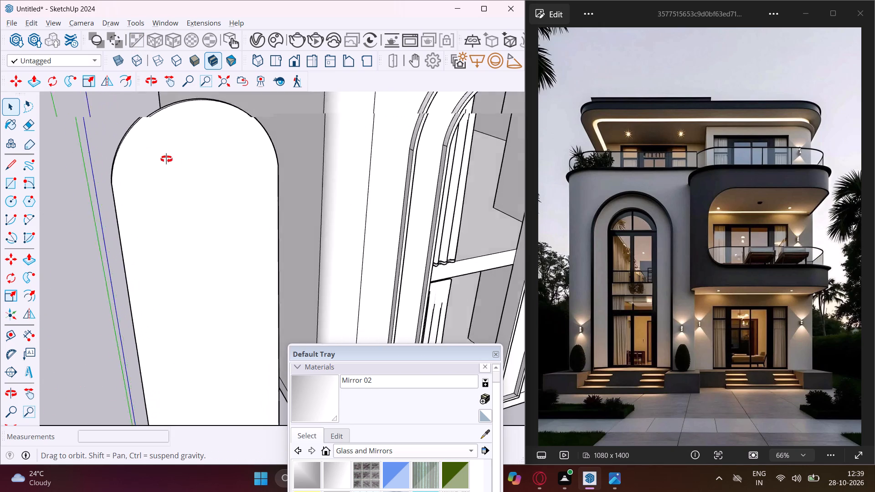
{"action": "middle_click_drag", "start_coordinate": [166, 159], "coordinate": [226, 171]}
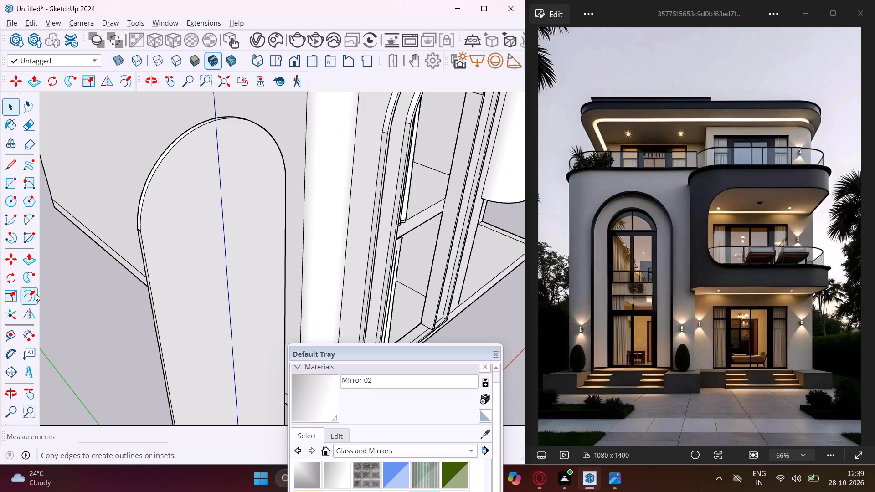
{"action": "left_click", "coordinate": [12, 170]}
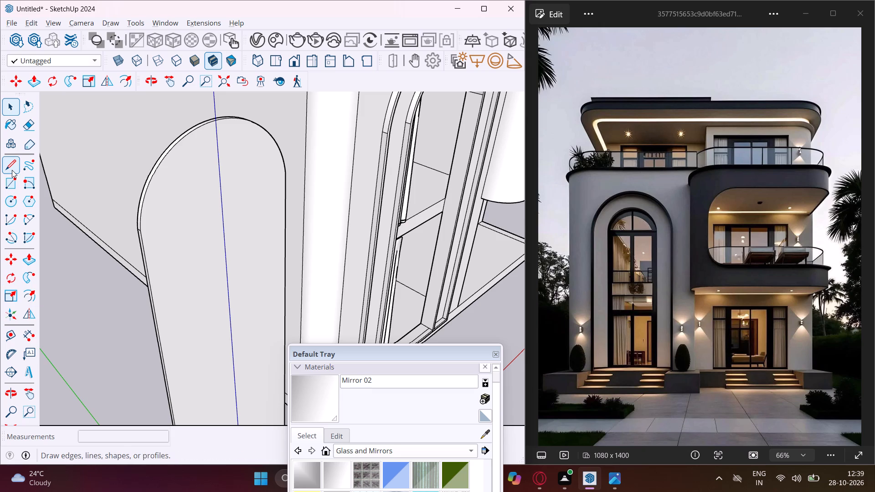
{"action": "middle_click_drag", "start_coordinate": [186, 161], "coordinate": [106, 152]}
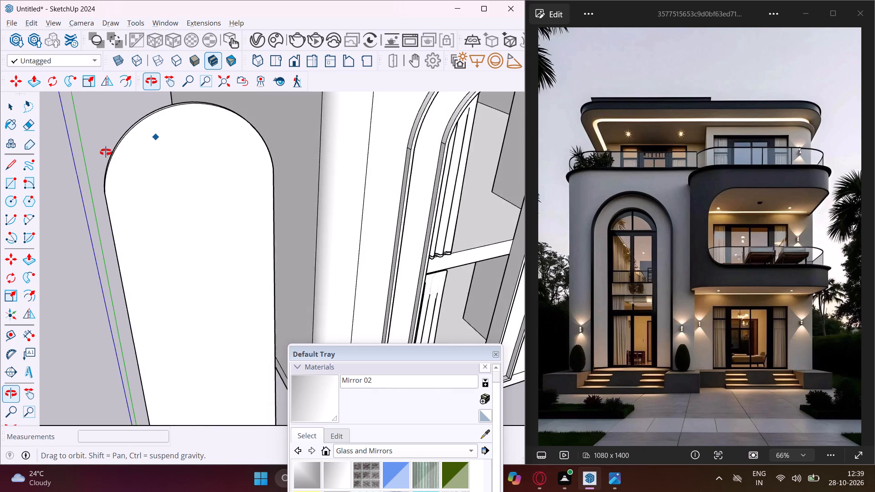
{"action": "middle_click_drag", "start_coordinate": [106, 152], "coordinate": [105, 132]}
{"action": "scroll", "coordinate": [105, 131], "scroll_direction": "down", "scroll_amount": 2}
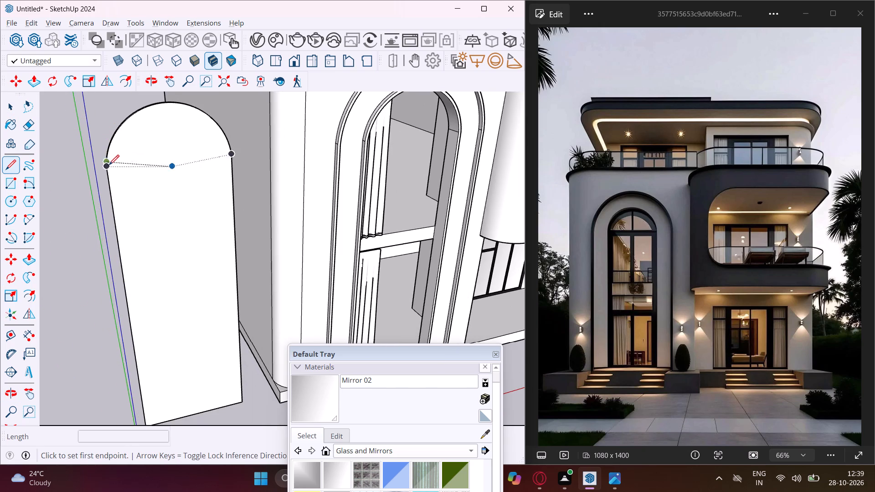
{"action": "left_click", "coordinate": [106, 167]}
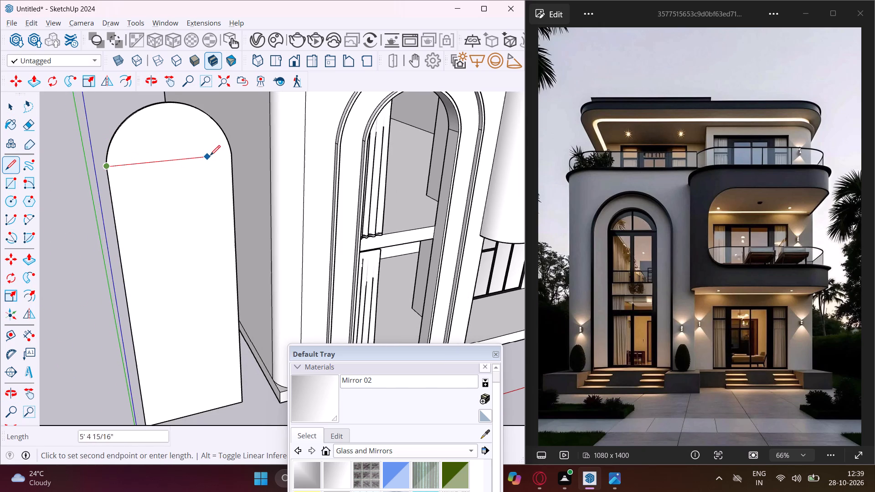
{"action": "left_click", "coordinate": [231, 154]}
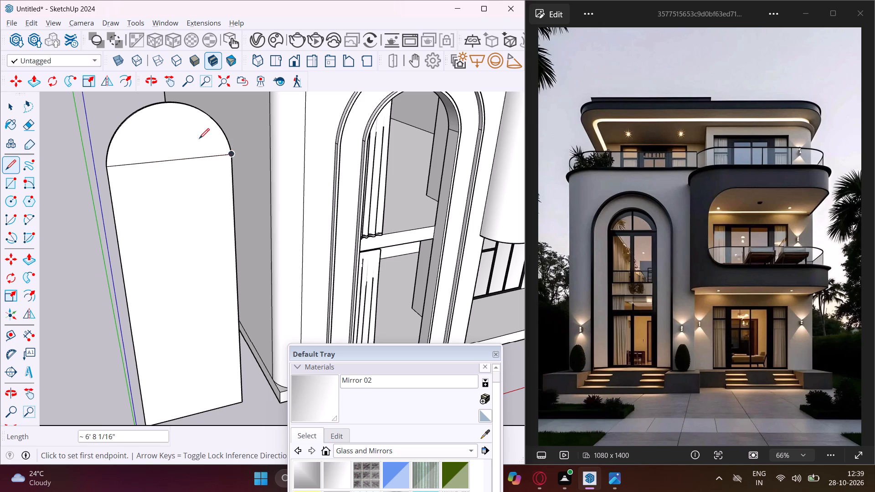
Draw a 3' vertical centre line from the top of the panel's arch down to the horizontal line.
{"action": "left_click", "coordinate": [165, 105]}
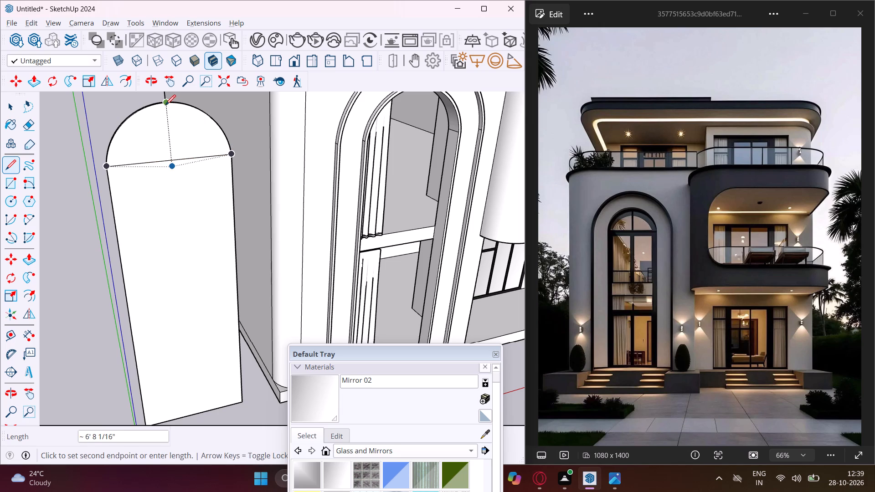
{"action": "left_click", "coordinate": [171, 159]}
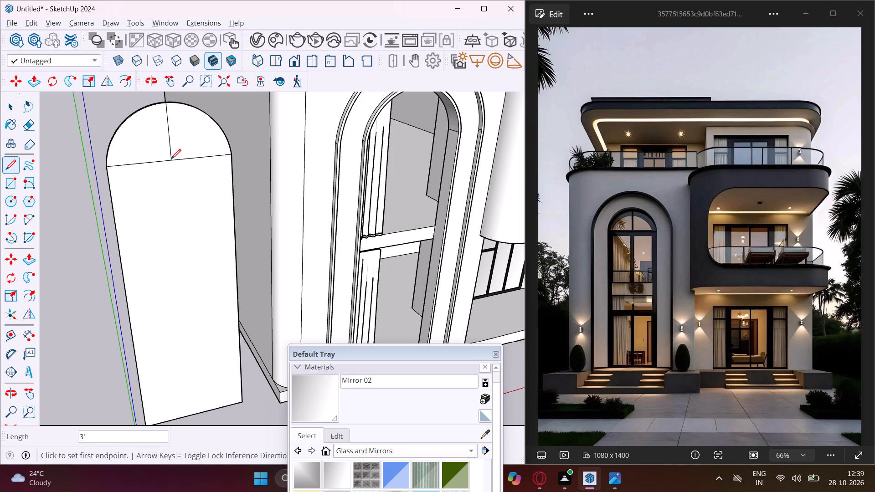
{"action": "key", "text": "Escape"}
{"action": "key", "text": "space"}
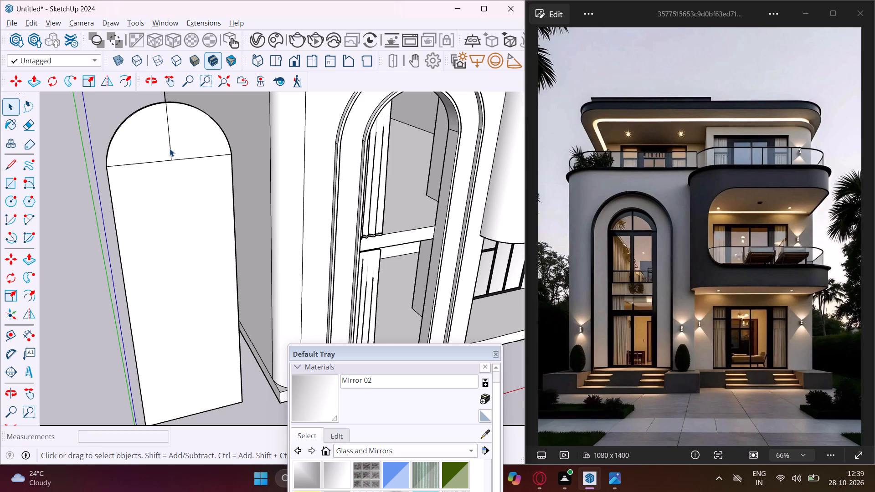
Draw a line about 2' 11 15/16" long close to each side of the centre line, from the horizontal line to the arch.
{"action": "scroll", "coordinate": [170, 149], "scroll_direction": "up", "scroll_amount": 4}
{"action": "scroll", "coordinate": [173, 156], "scroll_direction": "down", "scroll_amount": 1}
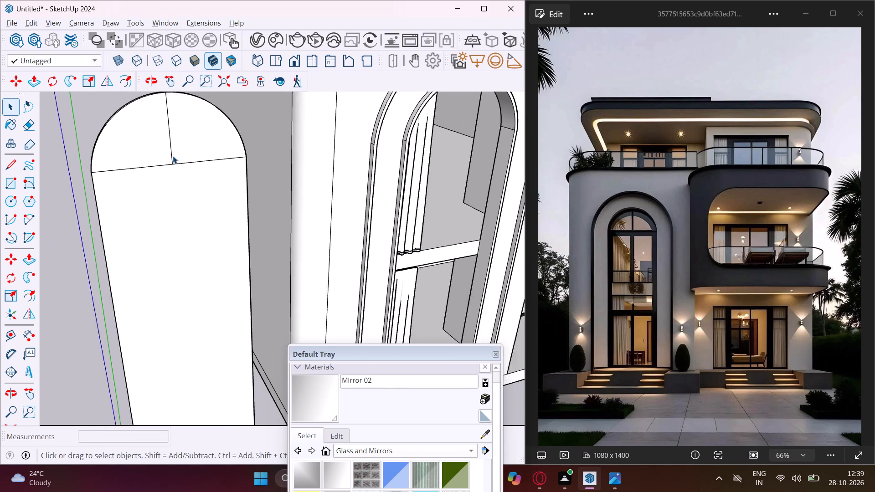
{"action": "scroll", "coordinate": [173, 156], "scroll_direction": "down", "scroll_amount": 3}
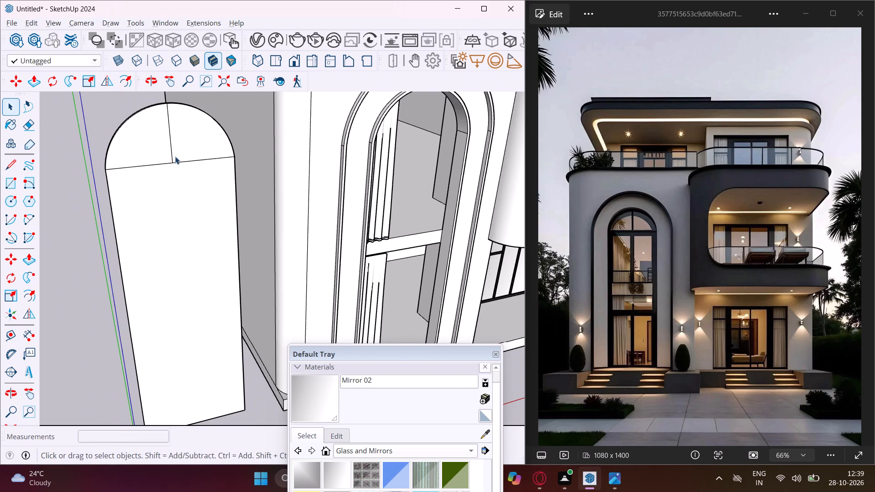
{"action": "scroll", "coordinate": [170, 155], "scroll_direction": "up", "scroll_amount": 2}
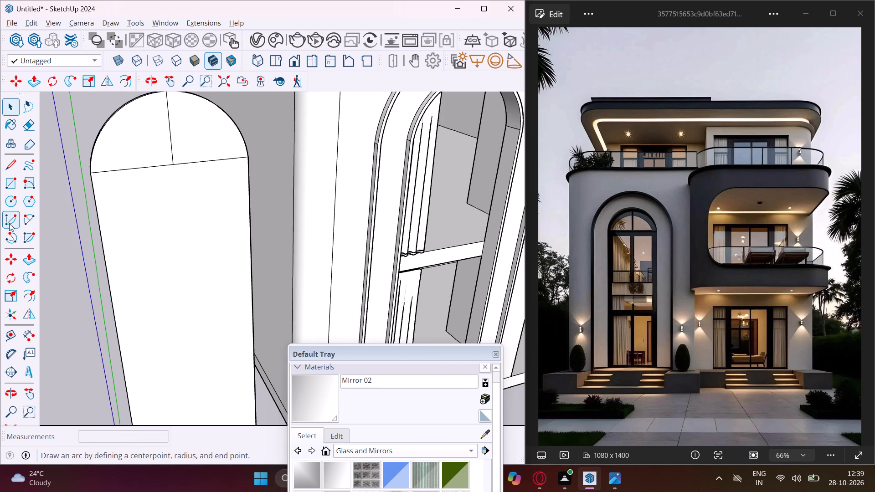
{"action": "left_click", "coordinate": [7, 168]}
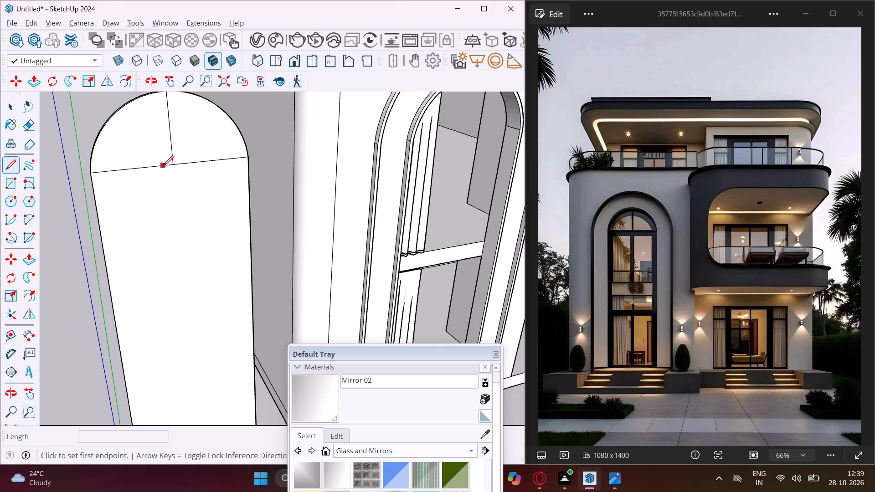
{"action": "scroll", "coordinate": [165, 165], "scroll_direction": "up", "scroll_amount": 10}
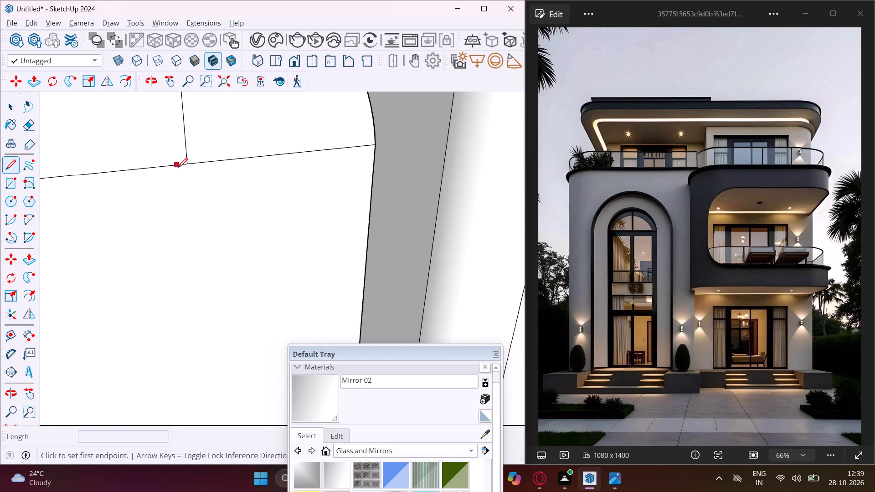
{"action": "left_click", "coordinate": [179, 167]}
{"action": "scroll", "coordinate": [160, 154], "scroll_direction": "down", "scroll_amount": 4}
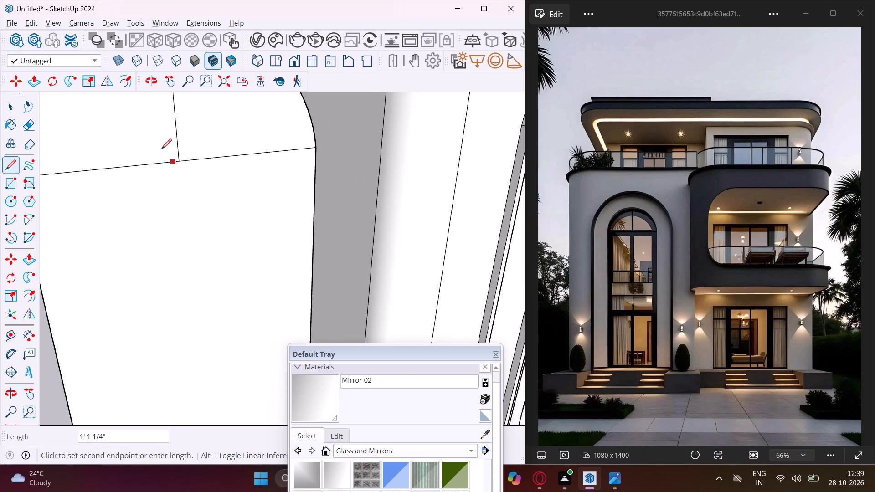
{"action": "middle_click_drag", "start_coordinate": [161, 149], "coordinate": [170, 202]}
{"action": "scroll", "coordinate": [168, 196], "scroll_direction": "down", "scroll_amount": 4}
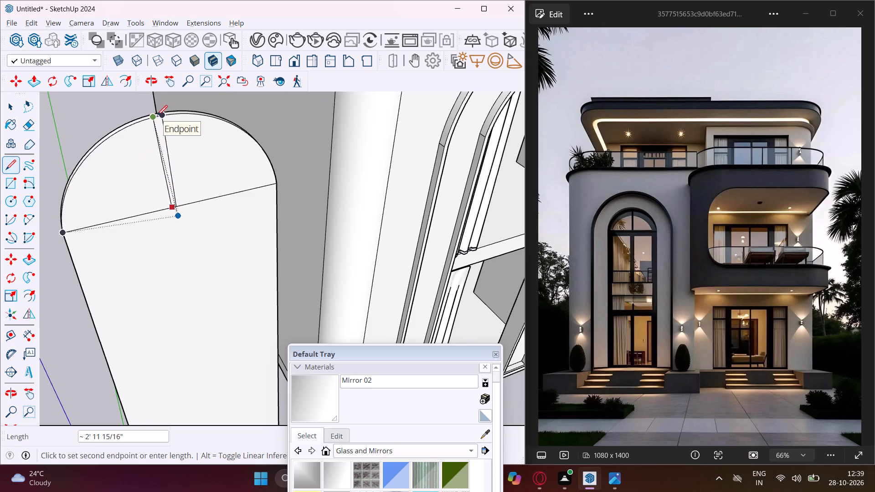
{"action": "scroll", "coordinate": [159, 116], "scroll_direction": "up", "scroll_amount": 10}
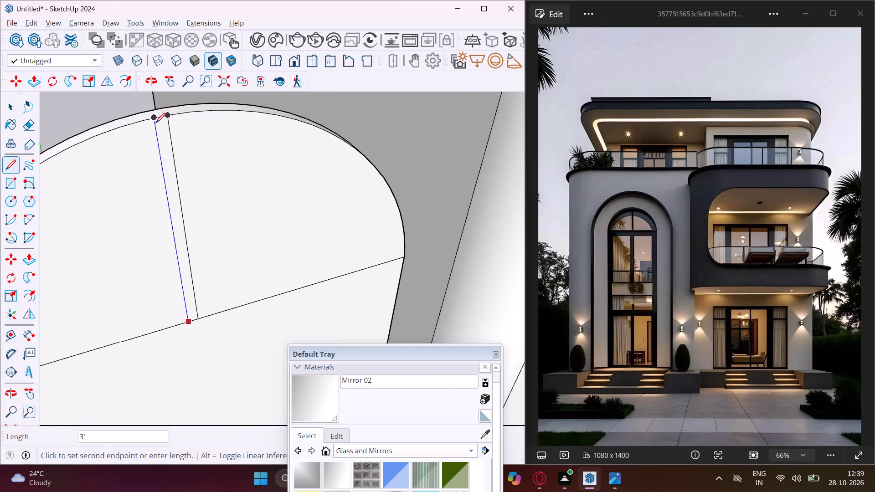
{"action": "left_click", "coordinate": [154, 119]}
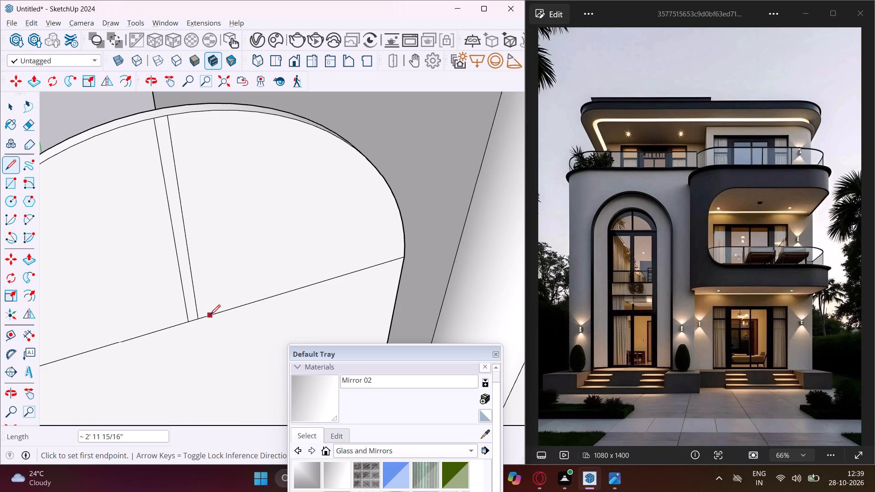
{"action": "left_click", "coordinate": [210, 315]}
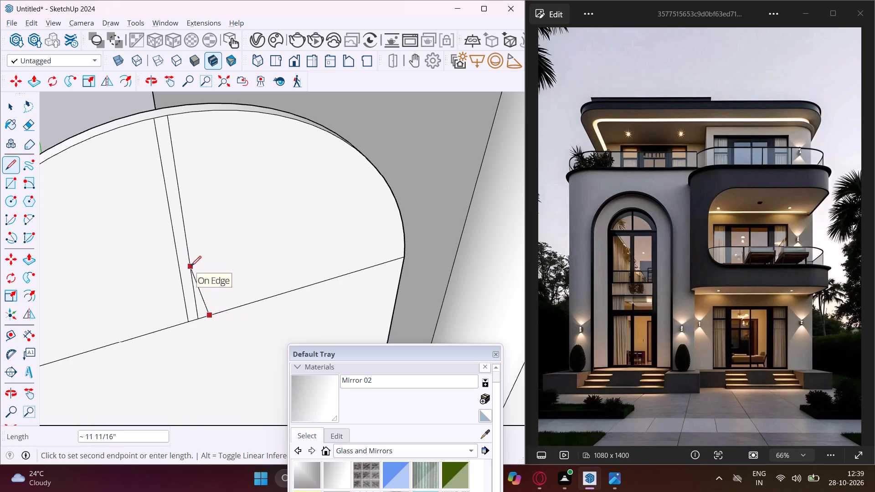
{"action": "left_click", "coordinate": [183, 115]}
{"action": "scroll", "coordinate": [159, 217], "scroll_direction": "down", "scroll_amount": 6}
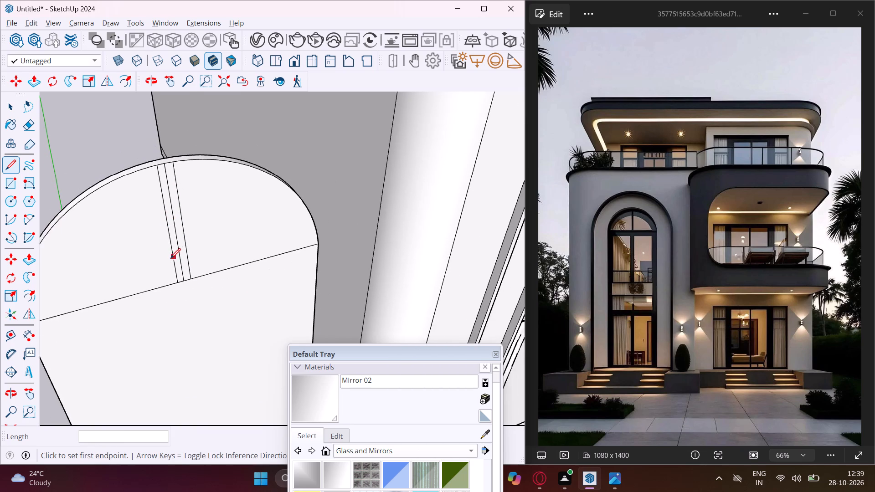
Draw a second horizontal line edge to edge across the arched panel, just below the line at the arch's base.
{"action": "middle_click_drag", "start_coordinate": [172, 255], "coordinate": [212, 162]}
{"action": "scroll", "coordinate": [213, 161], "scroll_direction": "down", "scroll_amount": 5}
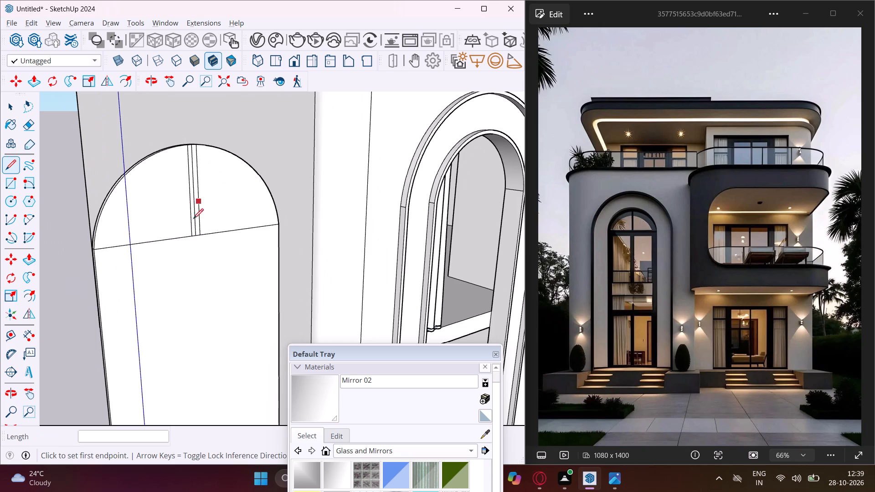
{"action": "scroll", "coordinate": [98, 260], "scroll_direction": "up", "scroll_amount": 6}
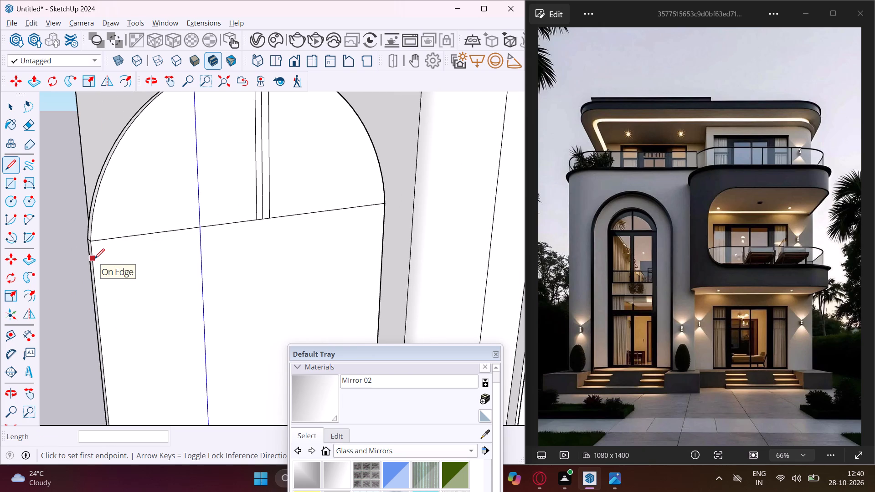
{"action": "left_click", "coordinate": [94, 259]}
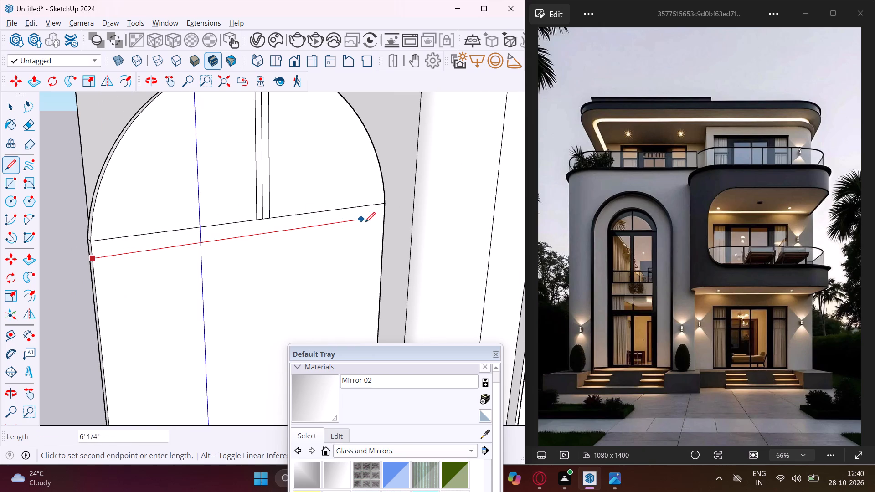
{"action": "left_click", "coordinate": [384, 216]}
Draw a horizontal line about 6' 8 1/16" long across the lower part of the arched panel, from edge to edge.
{"action": "scroll", "coordinate": [153, 202], "scroll_direction": "down", "scroll_amount": 5}
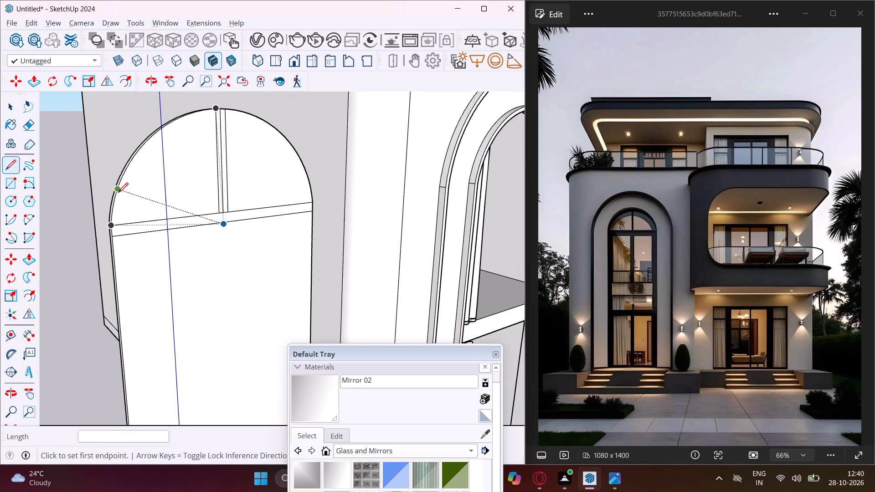
{"action": "scroll", "coordinate": [117, 191], "scroll_direction": "down", "scroll_amount": 14}
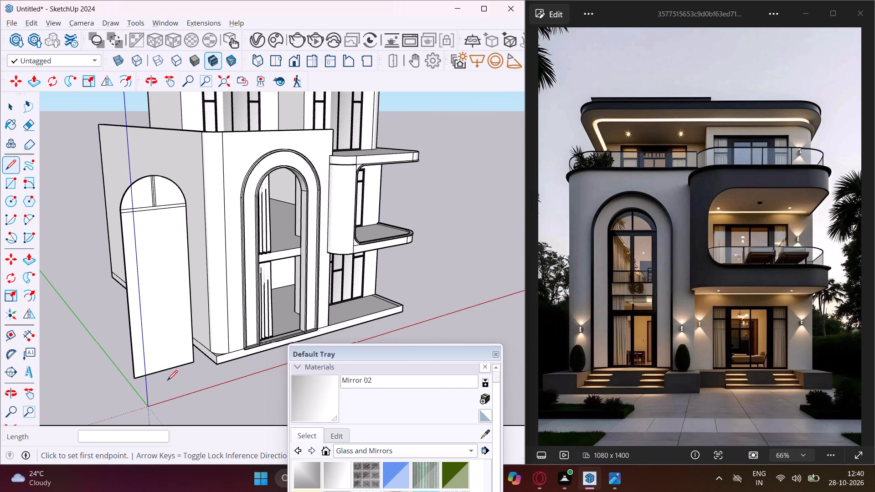
{"action": "scroll", "coordinate": [166, 373], "scroll_direction": "up", "scroll_amount": 2}
{"action": "middle_click_drag", "start_coordinate": [114, 287], "coordinate": [60, 299]}
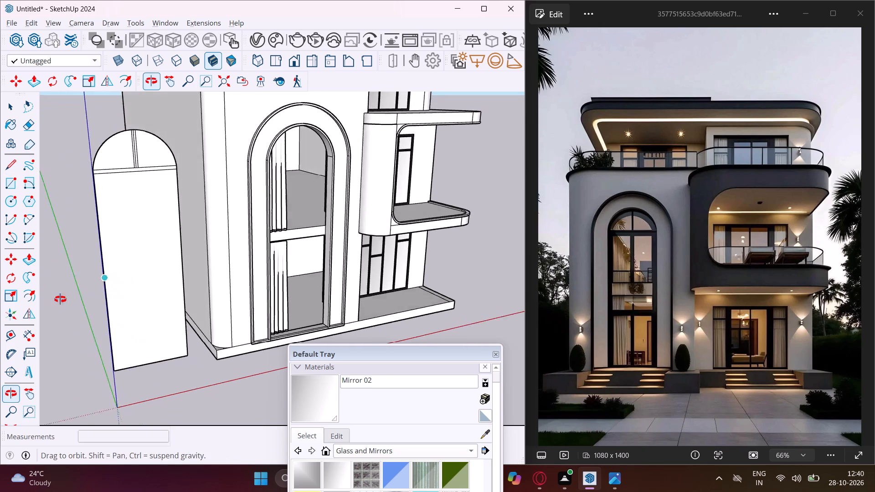
{"action": "middle_click_drag", "start_coordinate": [60, 299], "coordinate": [33, 306]}
{"action": "scroll", "coordinate": [33, 306], "scroll_direction": "up", "scroll_amount": 1}
{"action": "scroll", "coordinate": [80, 272], "scroll_direction": "up", "scroll_amount": 3}
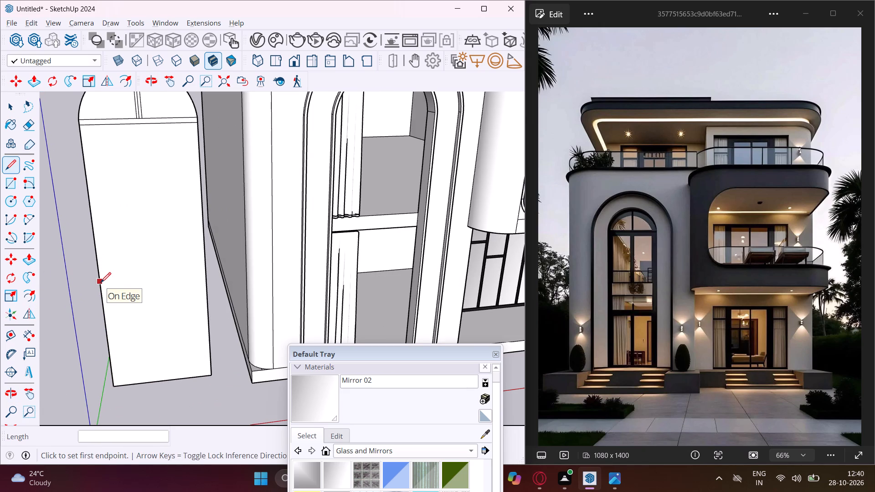
{"action": "left_click", "coordinate": [101, 282]}
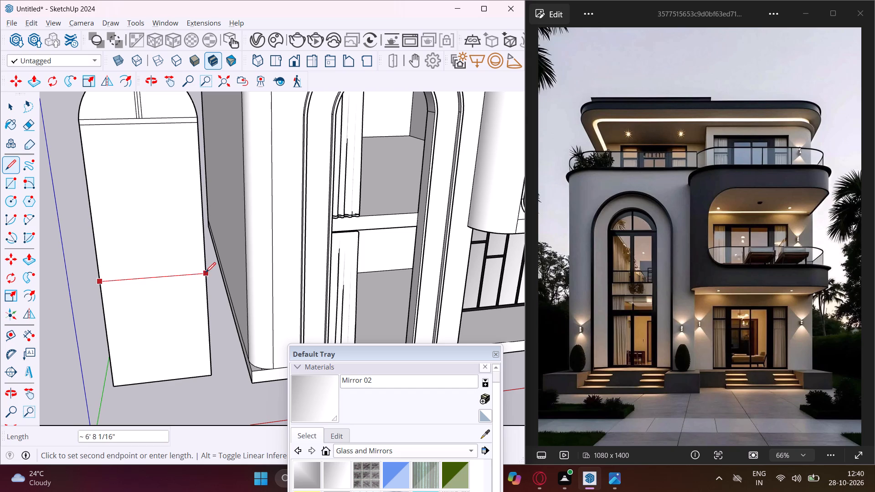
{"action": "left_click", "coordinate": [206, 272]}
Draw a parallel line about 6' 8 1/16" long just above the lower horizontal line to form a thin crossbar.
{"action": "scroll", "coordinate": [206, 272], "scroll_direction": "up", "scroll_amount": 3}
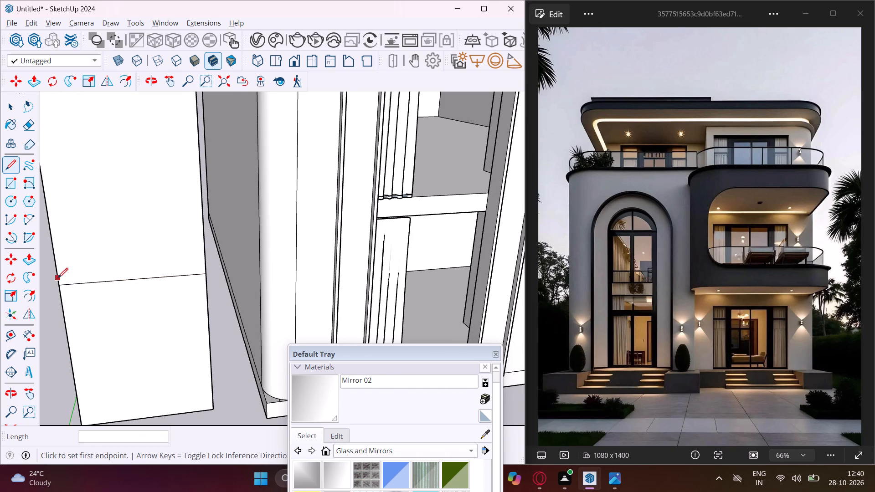
{"action": "scroll", "coordinate": [58, 278], "scroll_direction": "up", "scroll_amount": 5}
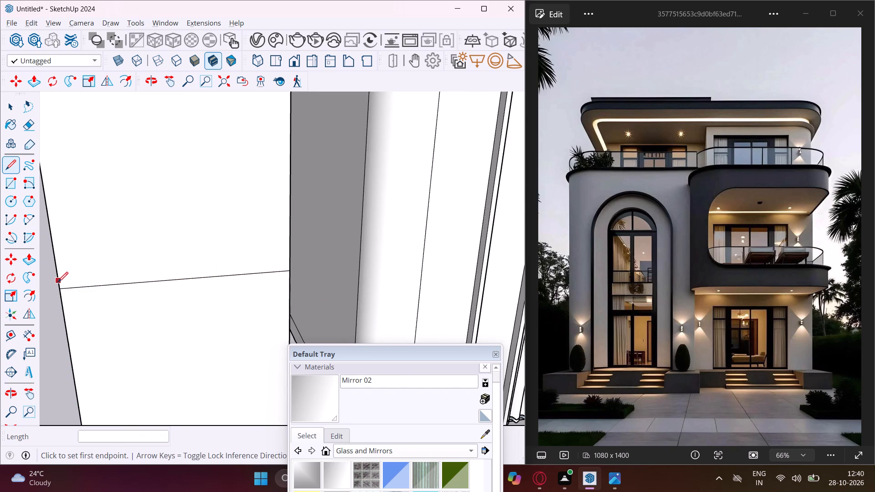
{"action": "left_click", "coordinate": [58, 282]}
{"action": "scroll", "coordinate": [85, 279], "scroll_direction": "down", "scroll_amount": 3}
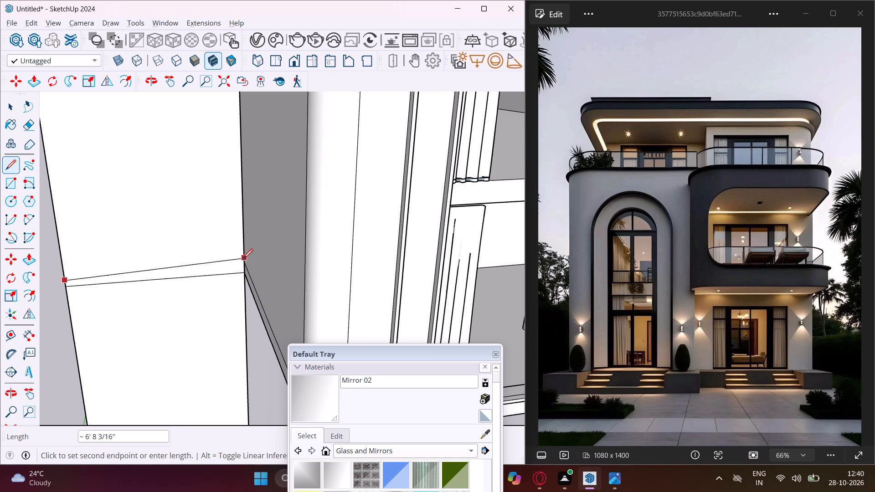
{"action": "left_click", "coordinate": [244, 266]}
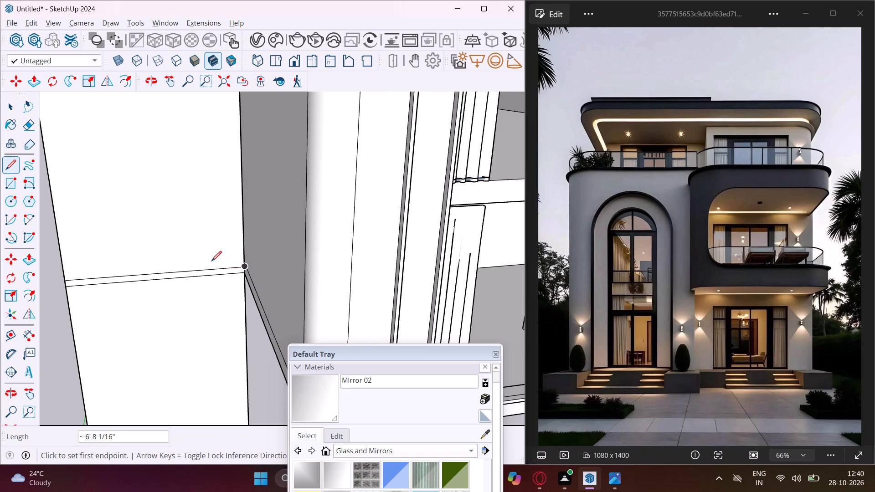
Draw a vertical centre line about 7' 9 15/16" long from the lower crossbar down to the panel's bottom edge.
{"action": "scroll", "coordinate": [208, 261], "scroll_direction": "down", "scroll_amount": 6}
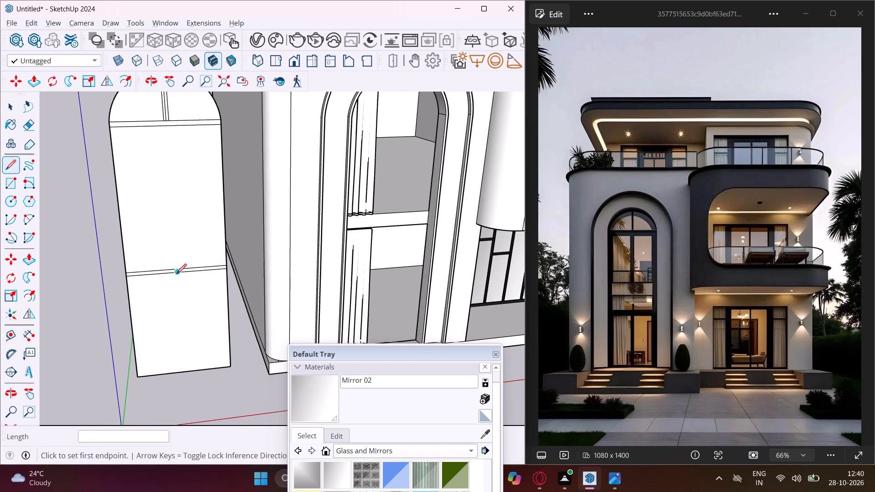
{"action": "left_click", "coordinate": [177, 273]}
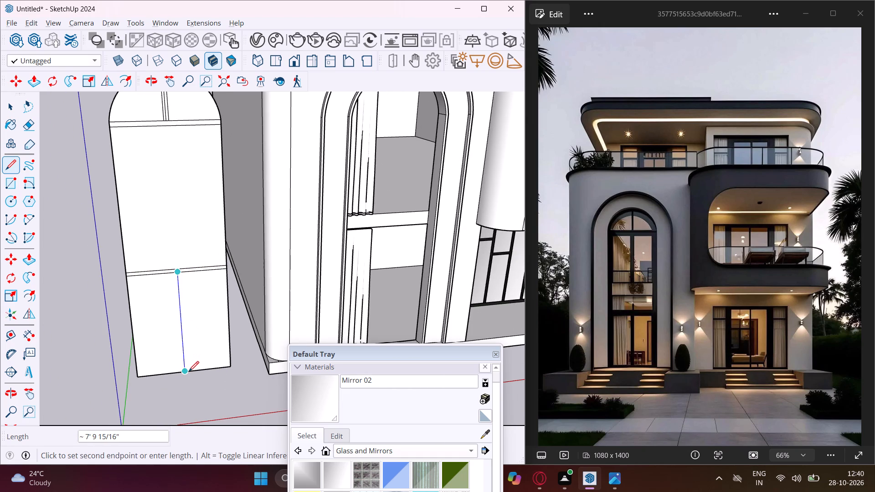
{"action": "left_click", "coordinate": [187, 371]}
Draw a vertical line about 7' 9 15/16" long close to each side of the lower centre line, between crossbar and bottom edge.
{"action": "scroll", "coordinate": [168, 279], "scroll_direction": "up", "scroll_amount": 1}
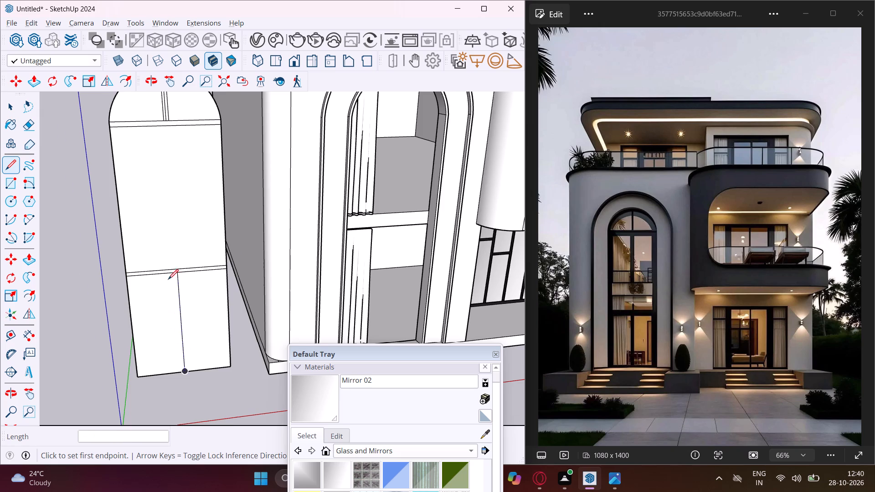
{"action": "scroll", "coordinate": [168, 279], "scroll_direction": "up", "scroll_amount": 11}
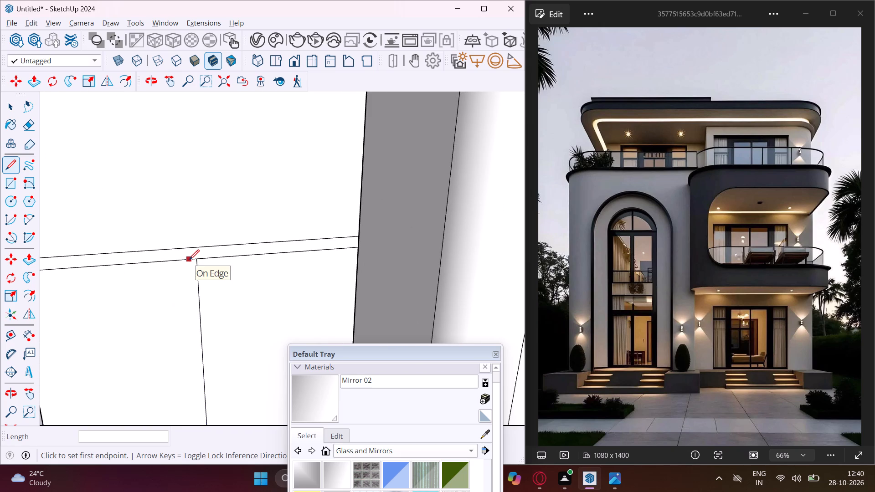
{"action": "left_click", "coordinate": [189, 260]}
{"action": "scroll", "coordinate": [193, 287], "scroll_direction": "down", "scroll_amount": 15}
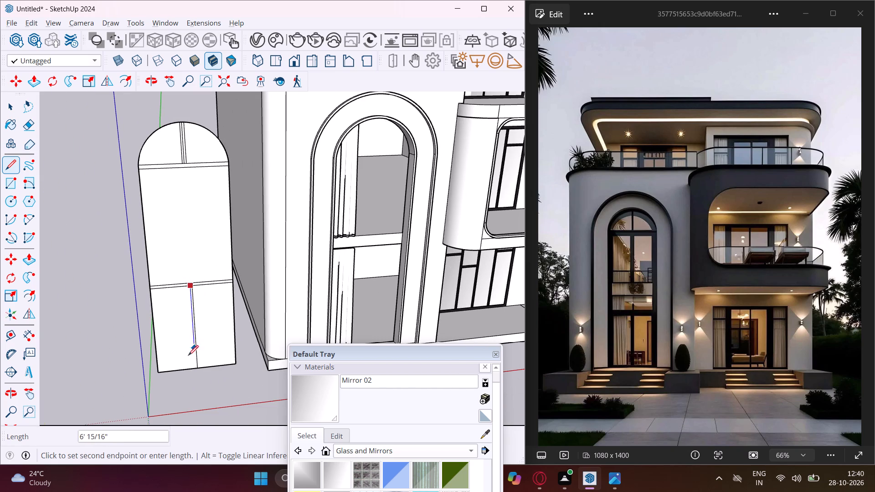
{"action": "scroll", "coordinate": [191, 374], "scroll_direction": "up", "scroll_amount": 14}
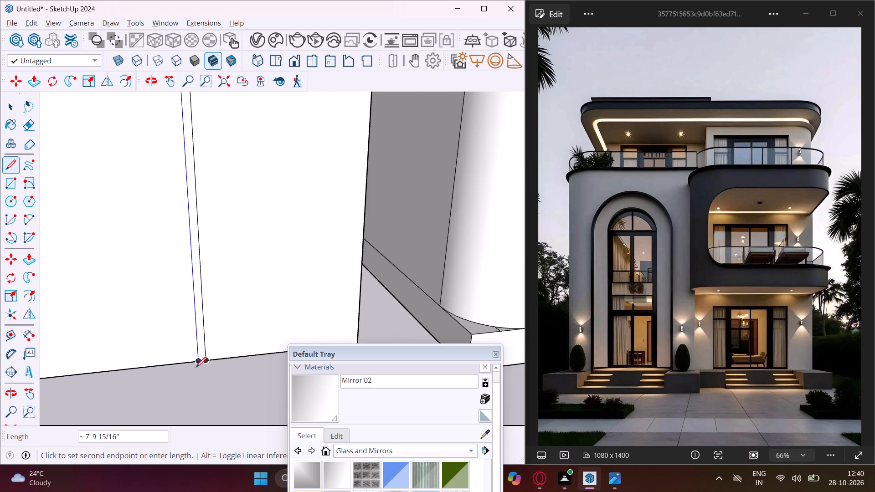
{"action": "scroll", "coordinate": [196, 367], "scroll_direction": "up", "scroll_amount": 3}
{"action": "left_click", "coordinate": [200, 360]}
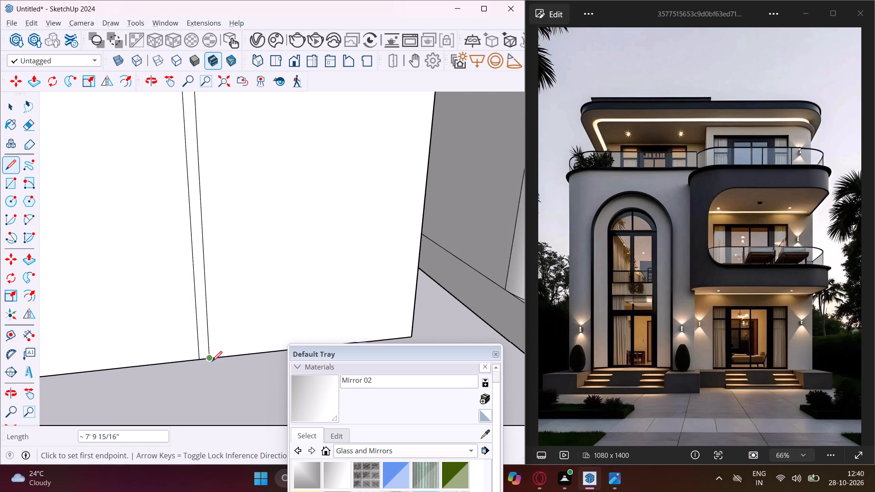
{"action": "left_click", "coordinate": [220, 358]}
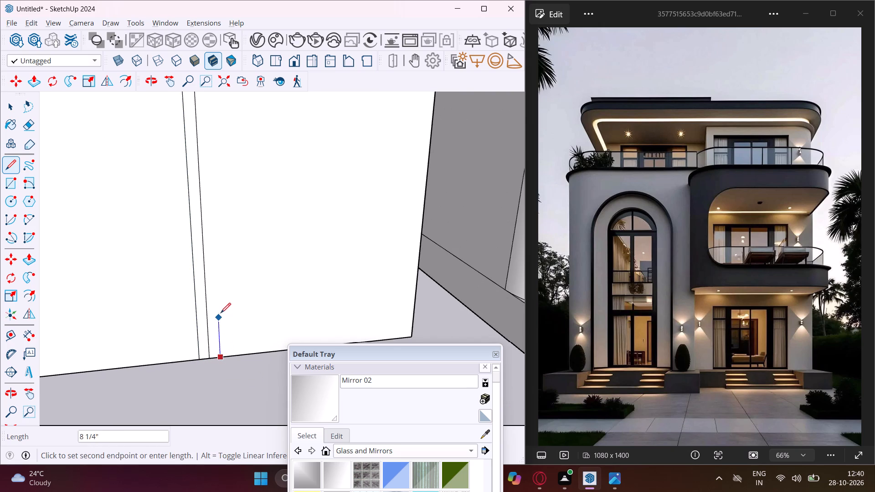
{"action": "scroll", "coordinate": [221, 313], "scroll_direction": "down", "scroll_amount": 10}
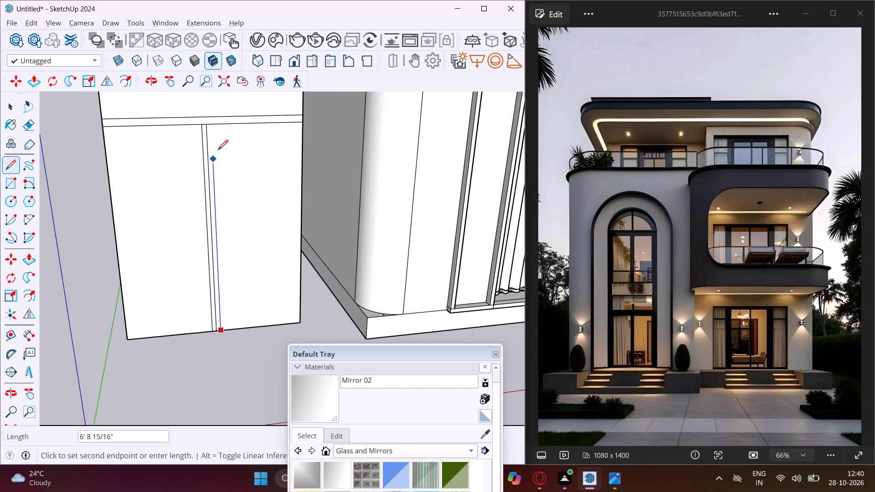
{"action": "left_click", "coordinate": [213, 125]}
Draw another horizontal line across the full width of the panel, a short distance above the lower crossbar.
{"action": "middle_click_drag", "start_coordinate": [212, 154], "coordinate": [230, 282]}
{"action": "scroll", "coordinate": [227, 281], "scroll_direction": "down", "scroll_amount": 2}
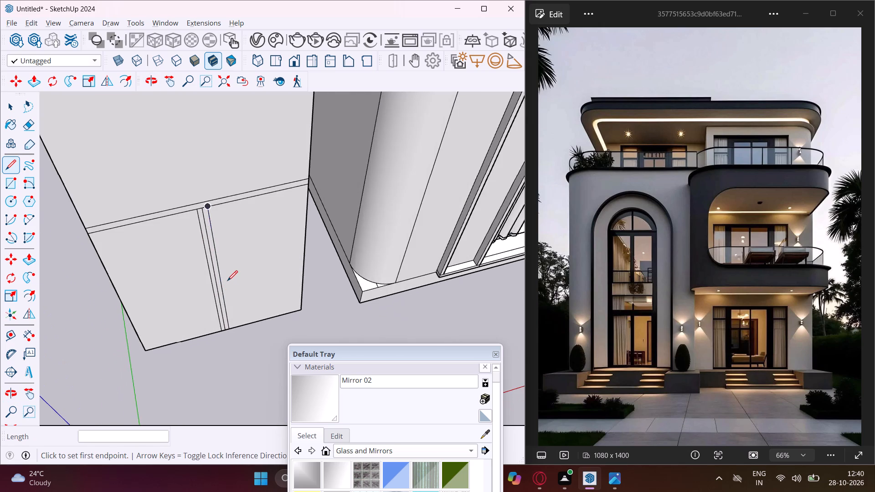
{"action": "scroll", "coordinate": [227, 281], "scroll_direction": "down", "scroll_amount": 7}
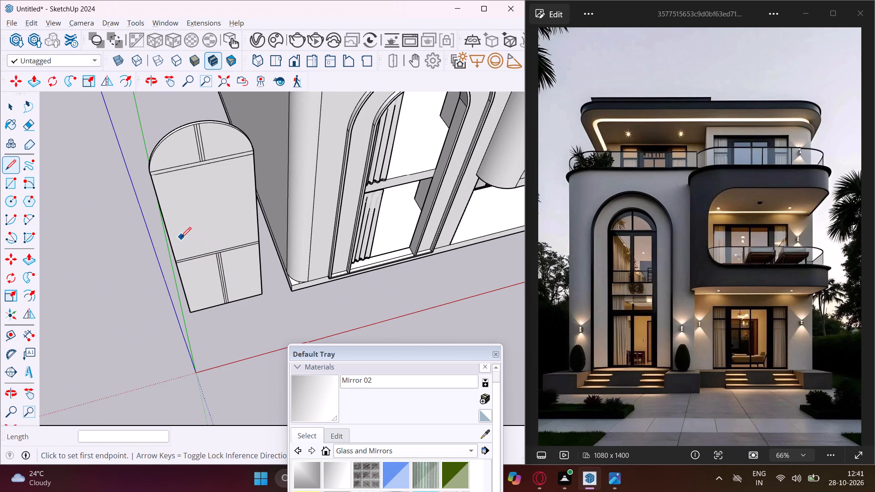
{"action": "scroll", "coordinate": [179, 242], "scroll_direction": "up", "scroll_amount": 10}
{"action": "middle_click_drag", "start_coordinate": [173, 254], "coordinate": [168, 242]}
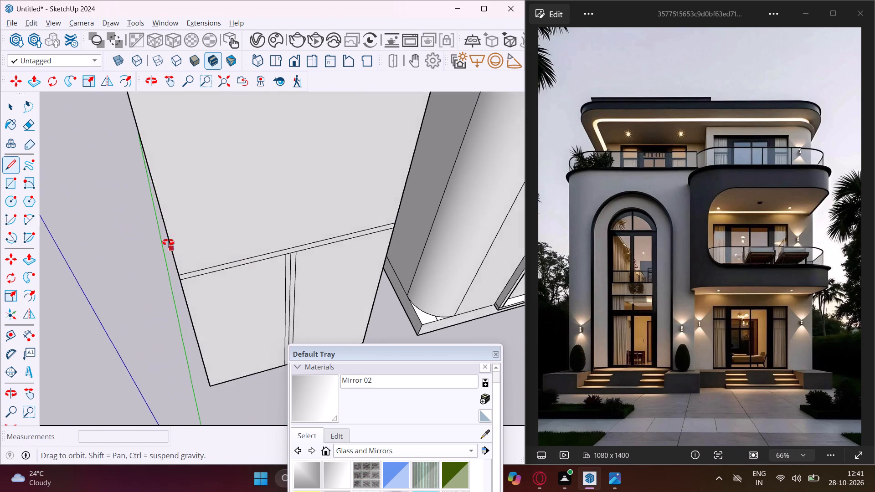
{"action": "middle_click_drag", "start_coordinate": [168, 242], "coordinate": [155, 197]}
{"action": "scroll", "coordinate": [161, 184], "scroll_direction": "up", "scroll_amount": 3}
{"action": "left_click", "coordinate": [168, 183]}
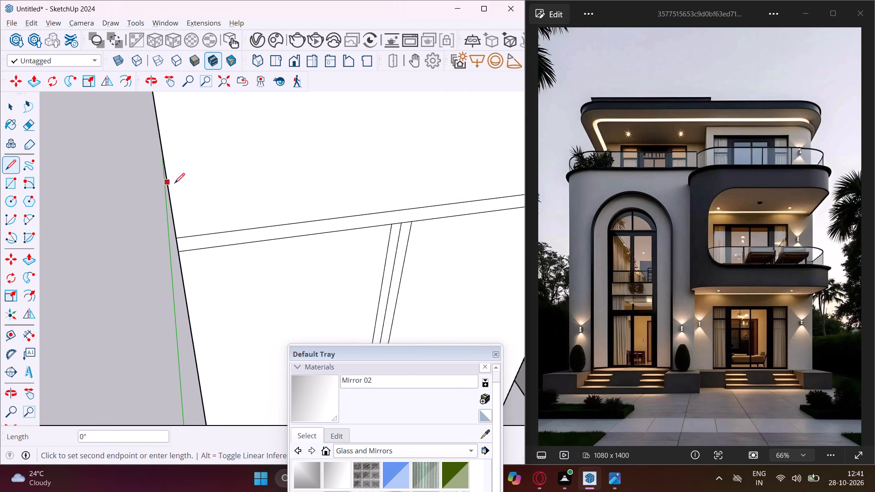
{"action": "scroll", "coordinate": [202, 178], "scroll_direction": "down", "scroll_amount": 9}
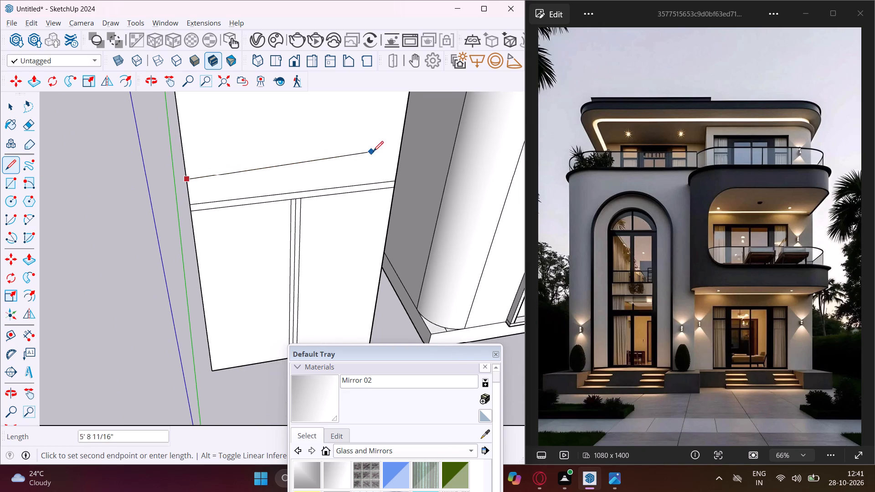
{"action": "left_click", "coordinate": [399, 156]}
Draw a parallel line about 6' 8 1/16" long just above the newest horizontal line to form a second crossbar, and leave the Line tool.
{"action": "middle_click_drag", "start_coordinate": [396, 156], "coordinate": [349, 158]}
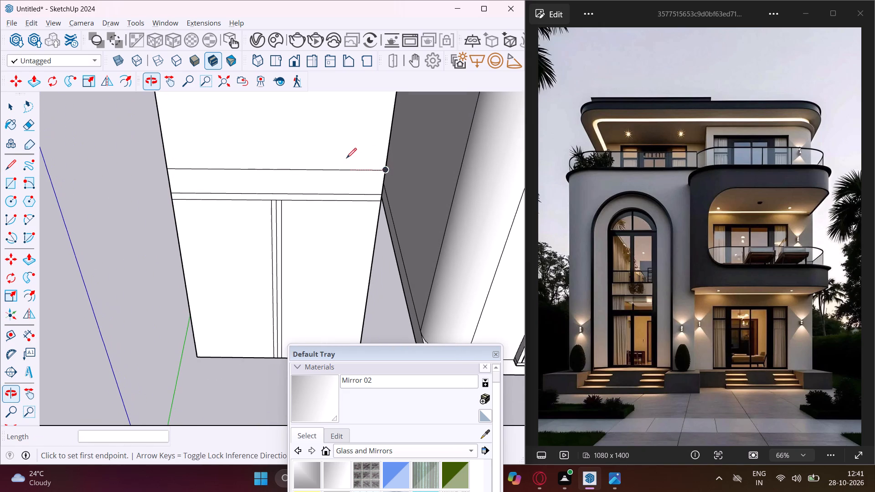
{"action": "scroll", "coordinate": [165, 162], "scroll_direction": "up", "scroll_amount": 6}
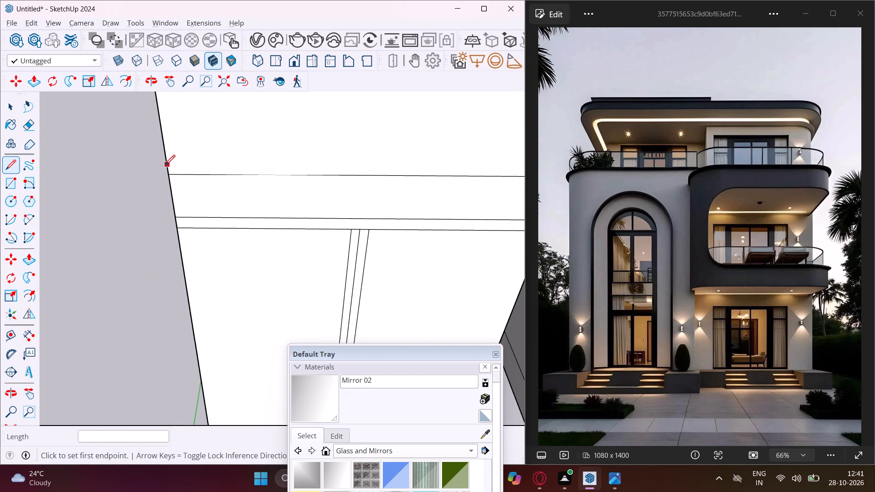
{"action": "scroll", "coordinate": [165, 165], "scroll_direction": "up", "scroll_amount": 3}
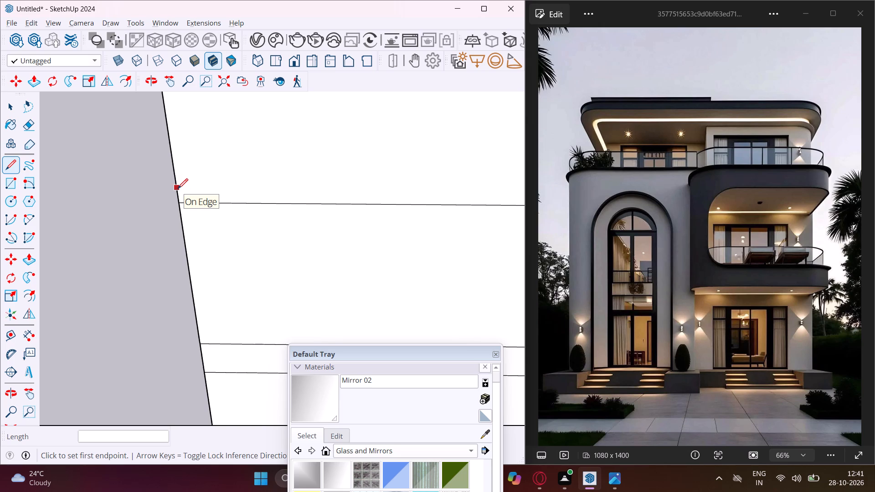
{"action": "left_click", "coordinate": [178, 184]}
{"action": "scroll", "coordinate": [183, 181], "scroll_direction": "down", "scroll_amount": 8}
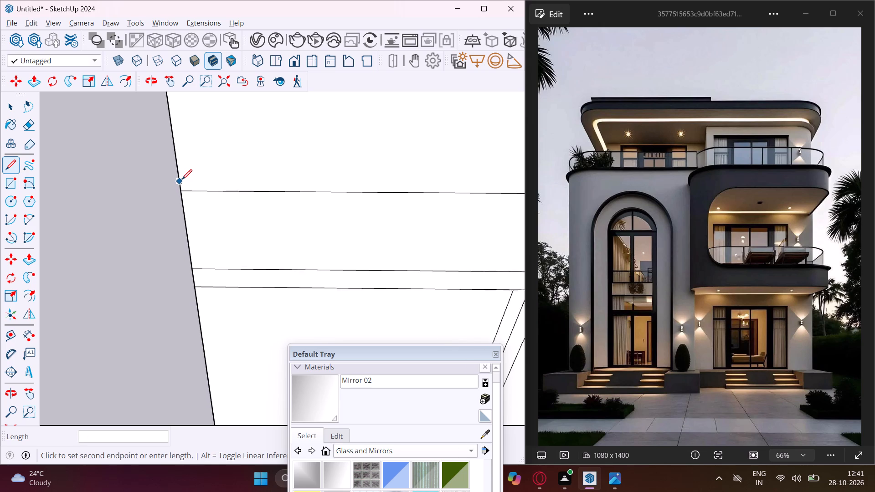
{"action": "scroll", "coordinate": [182, 179], "scroll_direction": "down", "scroll_amount": 12}
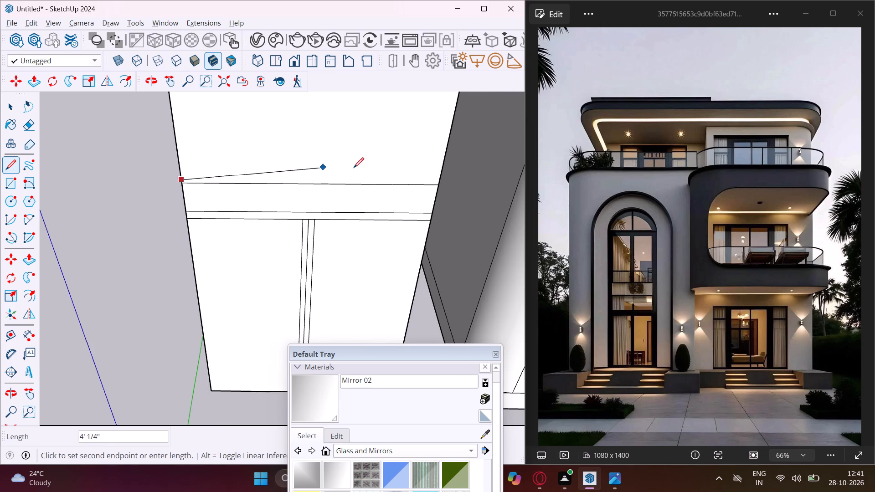
{"action": "scroll", "coordinate": [443, 175], "scroll_direction": "up", "scroll_amount": 4}
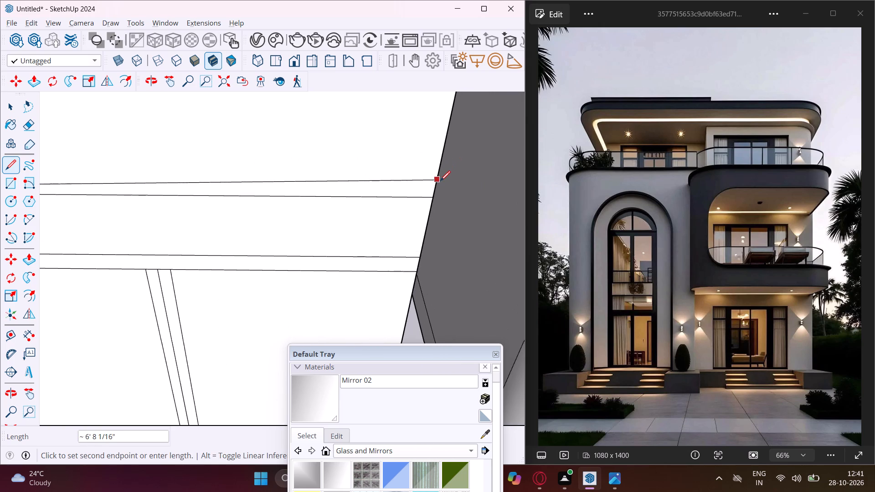
{"action": "scroll", "coordinate": [440, 181], "scroll_direction": "up", "scroll_amount": 1}
{"action": "left_click", "coordinate": [436, 190]}
{"action": "scroll", "coordinate": [366, 191], "scroll_direction": "down", "scroll_amount": 4}
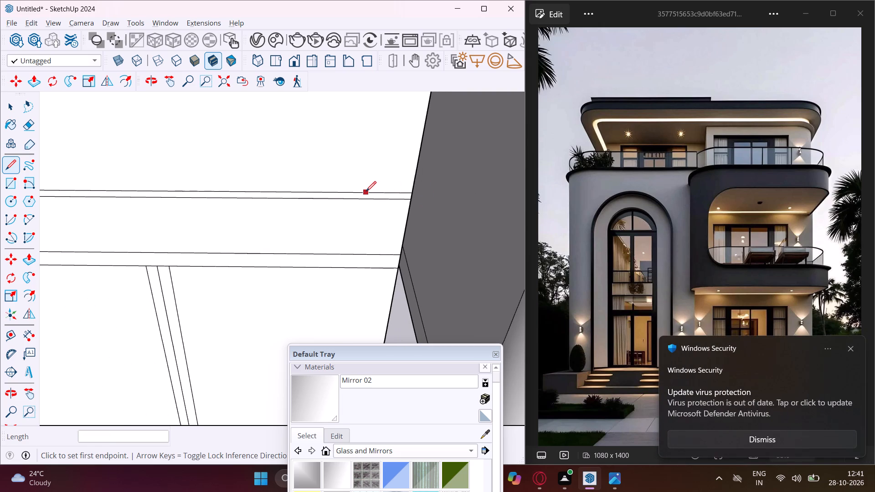
{"action": "scroll", "coordinate": [366, 191], "scroll_direction": "down", "scroll_amount": 3}
{"action": "middle_click_drag", "start_coordinate": [365, 191], "coordinate": [418, 211]}
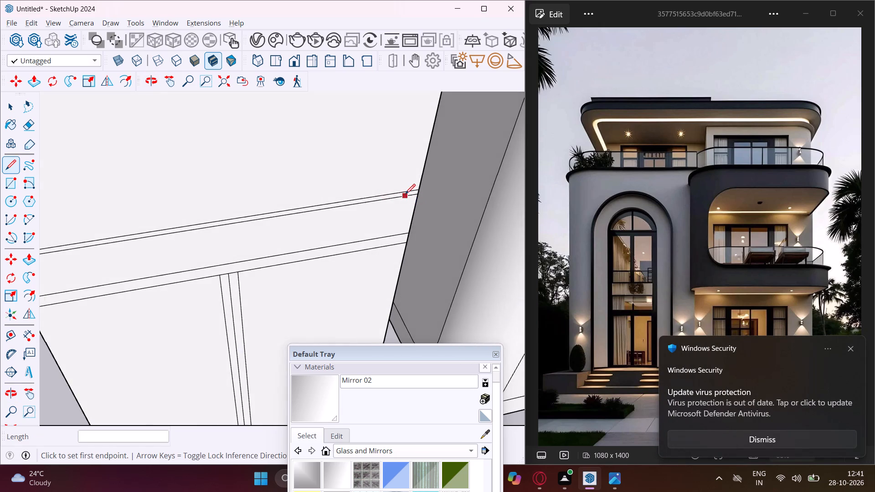
{"action": "scroll", "coordinate": [405, 194], "scroll_direction": "down", "scroll_amount": 5}
{"action": "key", "text": "Escape"}
{"action": "key", "text": "space"}
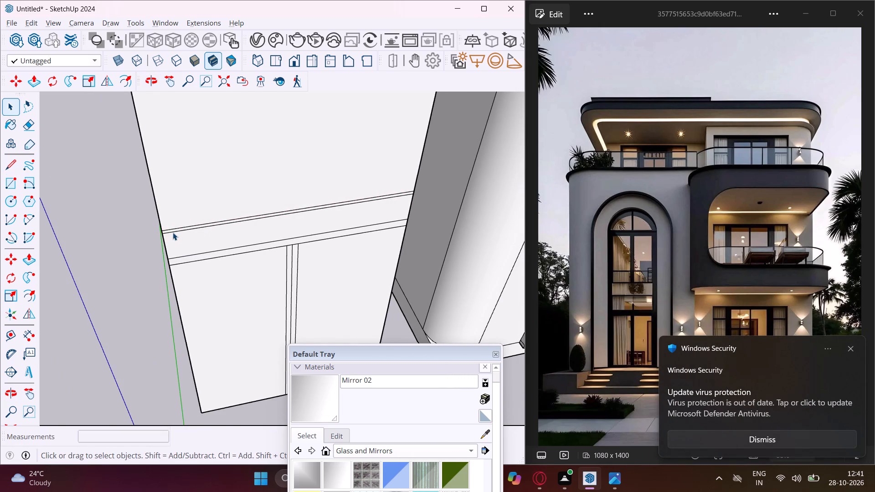
Copy the second crossbar strip about 8 7/16" up along the panel's side edge to form another crossbar.
{"action": "scroll", "coordinate": [173, 232], "scroll_direction": "up", "scroll_amount": 10}
{"action": "left_click", "coordinate": [187, 226]}
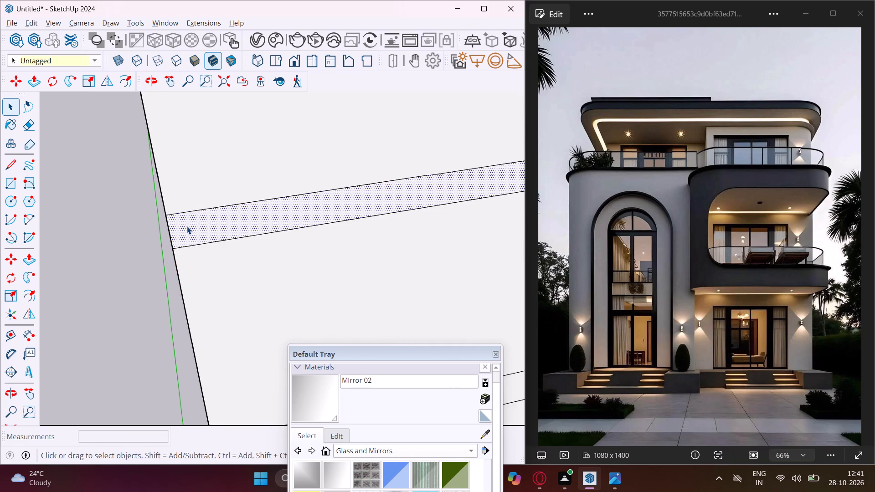
{"action": "key", "text": "m"}
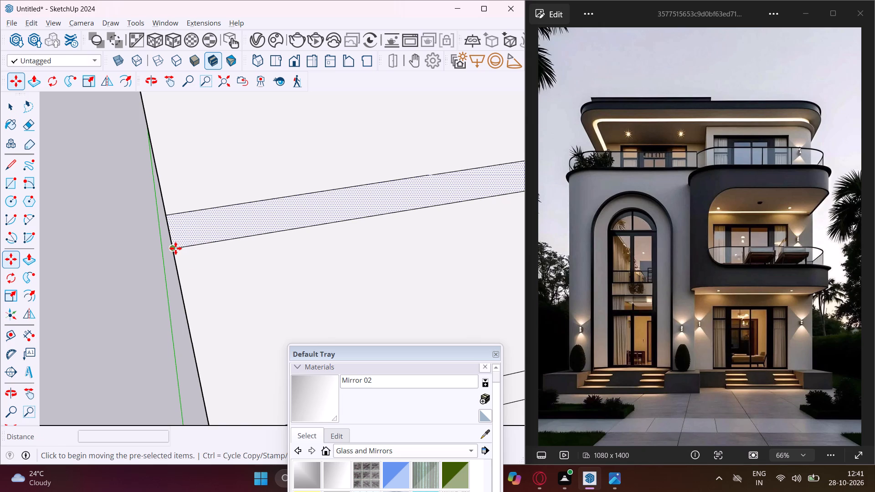
{"action": "left_click", "coordinate": [175, 248]}
{"action": "scroll", "coordinate": [175, 235], "scroll_direction": "down", "scroll_amount": 13}
{"action": "scroll", "coordinate": [168, 191], "scroll_direction": "down", "scroll_amount": 3}
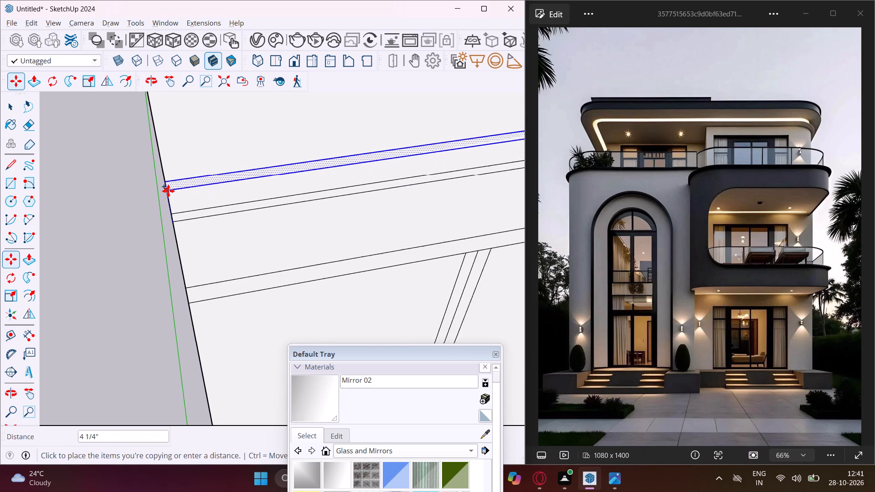
{"action": "scroll", "coordinate": [168, 191], "scroll_direction": "down", "scroll_amount": 11}
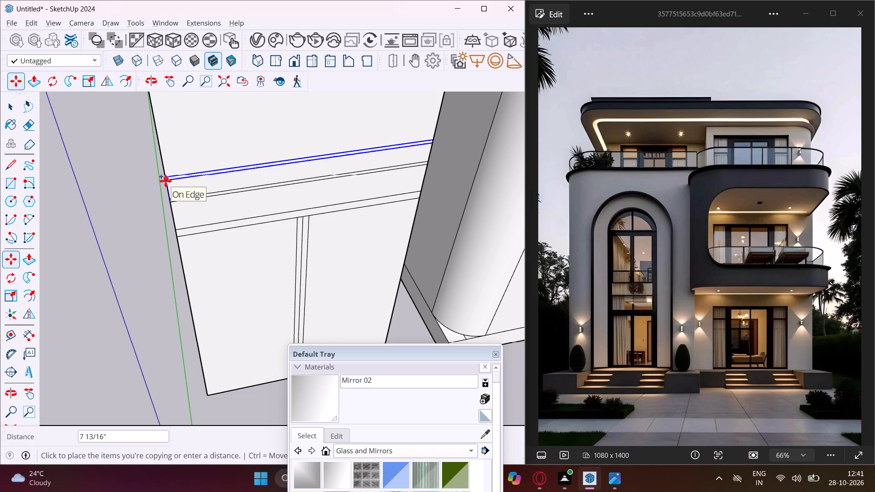
{"action": "left_click", "coordinate": [165, 179]}
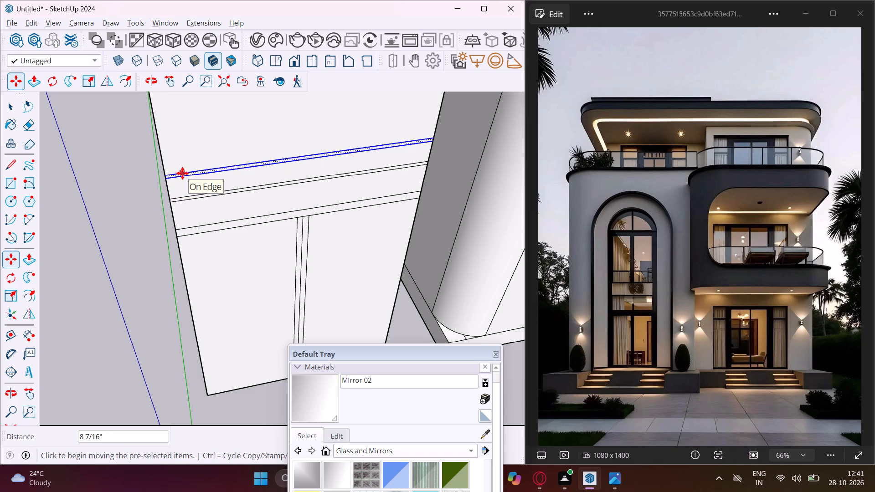
Copy the newest crossbar strip about 10 7/16" further up the panel's side edge, and leave the Move tool.
{"action": "middle_click_drag", "start_coordinate": [184, 176], "coordinate": [211, 214]}
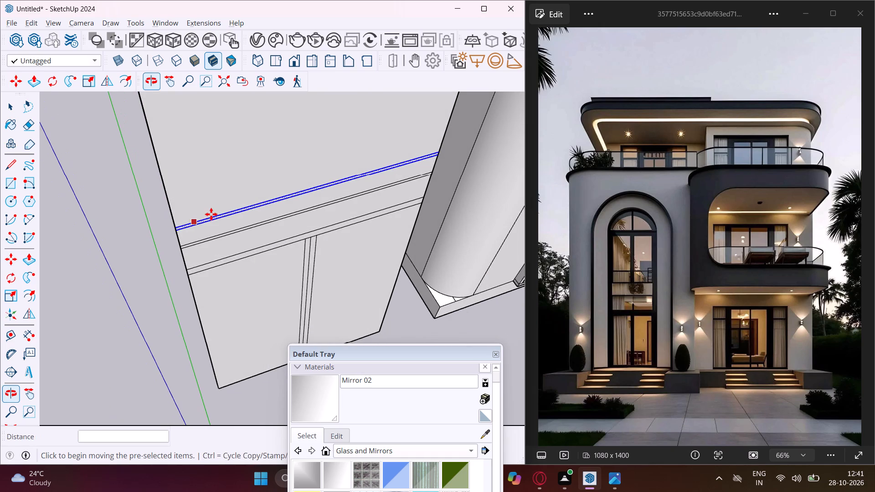
{"action": "scroll", "coordinate": [184, 227], "scroll_direction": "up", "scroll_amount": 6}
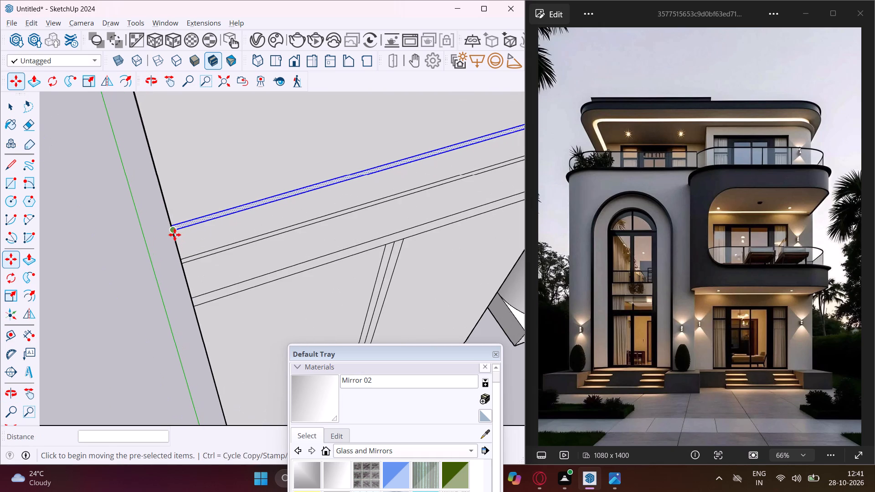
{"action": "left_click", "coordinate": [174, 231]}
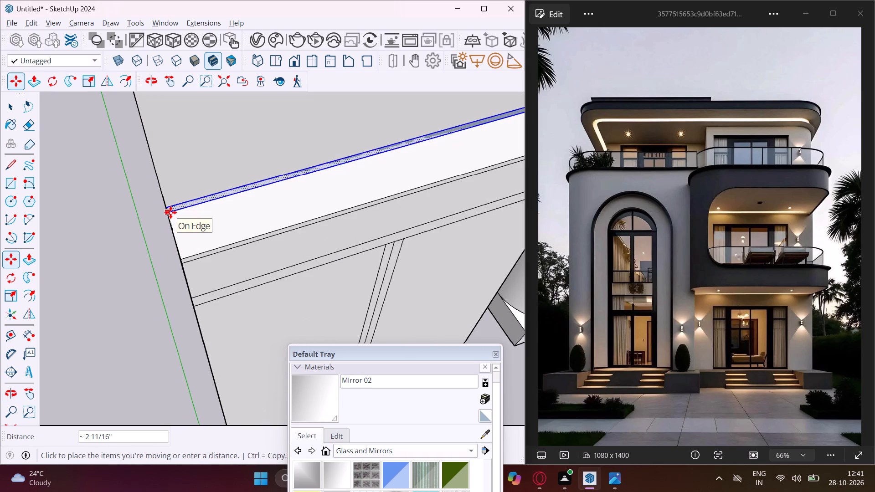
{"action": "scroll", "coordinate": [170, 212], "scroll_direction": "down", "scroll_amount": 12}
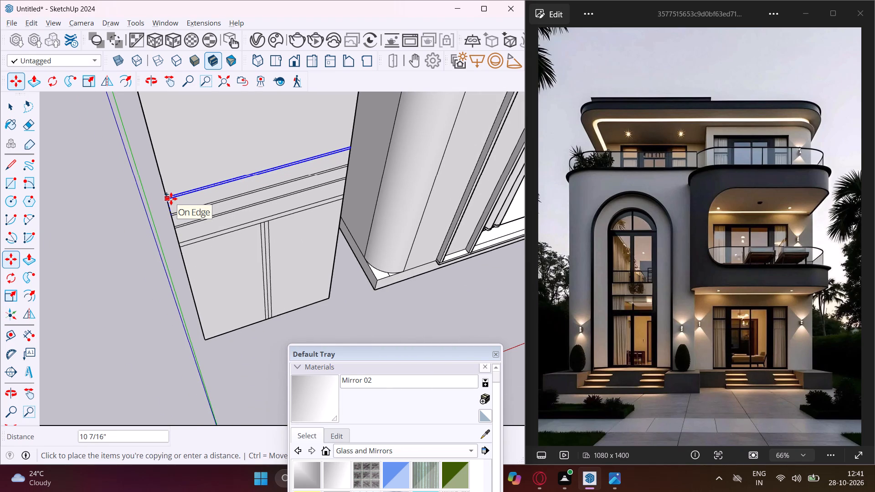
{"action": "left_click", "coordinate": [171, 199]}
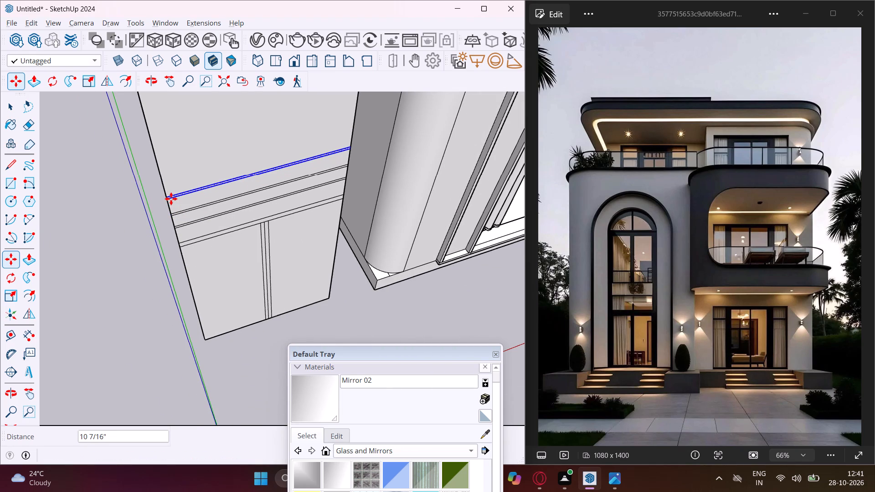
{"action": "key", "text": "Escape"}
{"action": "key", "text": "space"}
{"action": "scroll", "coordinate": [211, 206], "scroll_direction": "down", "scroll_amount": 6}
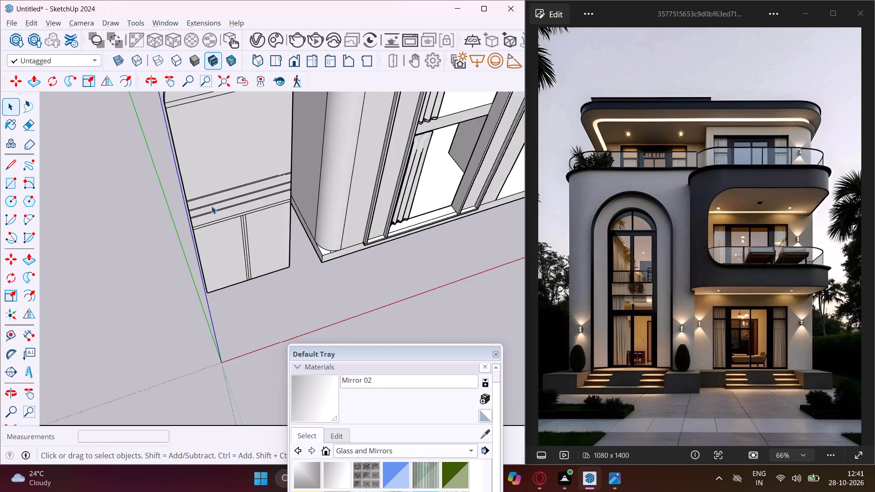
Draw a vertical centre line about 9' 11 15/16" long from the upper crossbar beneath the arch down to the lowest crossbar.
{"action": "scroll", "coordinate": [211, 206], "scroll_direction": "down", "scroll_amount": 4}
{"action": "middle_click_drag", "start_coordinate": [217, 197], "coordinate": [125, 138]}
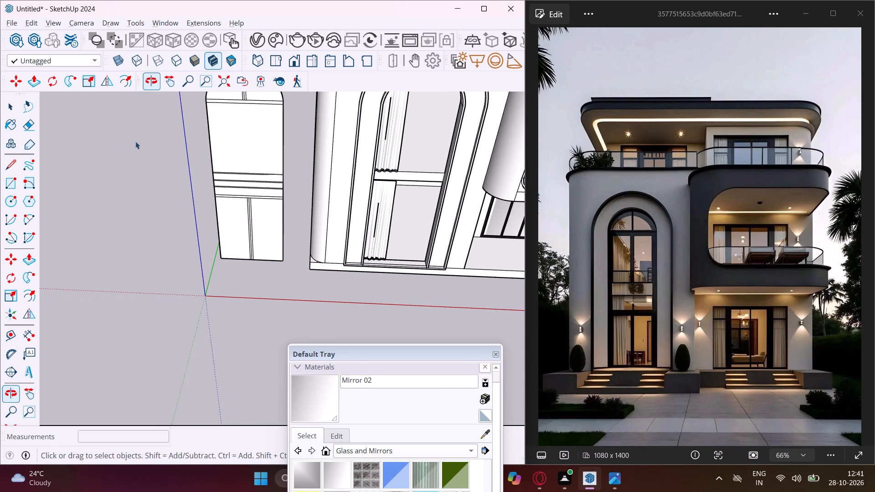
{"action": "left_click", "coordinate": [168, 85]}
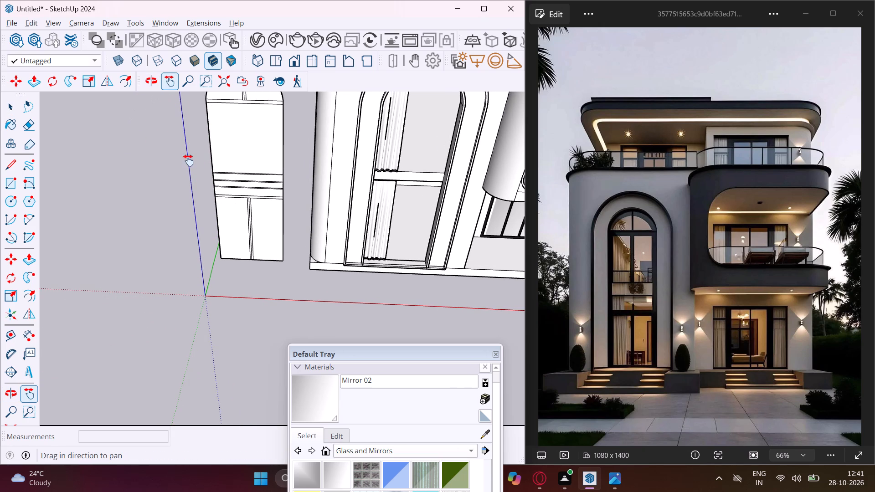
{"action": "left_click_drag", "start_coordinate": [188, 160], "coordinate": [139, 290]}
{"action": "middle_click_drag", "start_coordinate": [172, 308], "coordinate": [209, 200]}
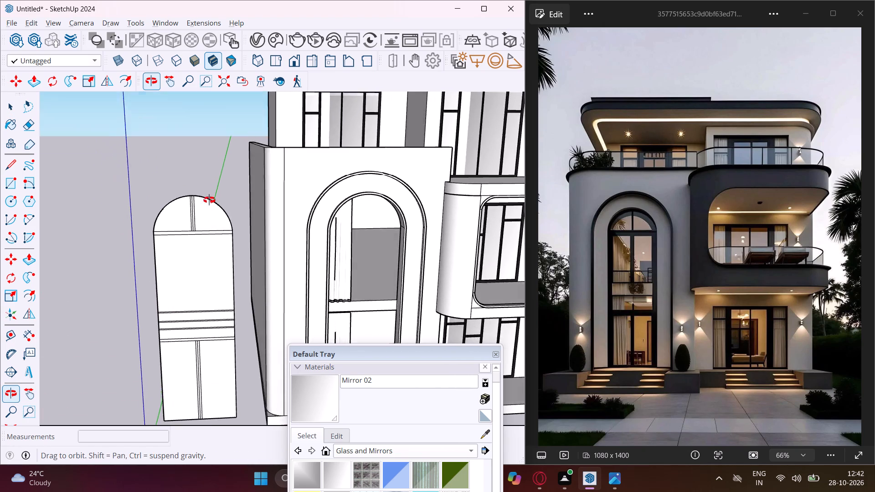
{"action": "middle_click_drag", "start_coordinate": [209, 200], "coordinate": [212, 185]}
{"action": "key", "text": "Escape"}
{"action": "key", "text": "space"}
{"action": "scroll", "coordinate": [197, 318], "scroll_direction": "up", "scroll_amount": 2}
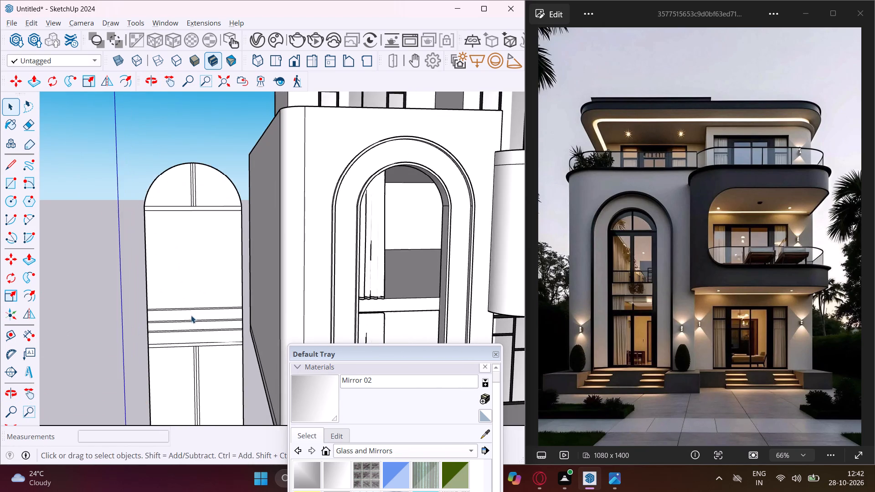
{"action": "scroll", "coordinate": [177, 311], "scroll_direction": "up", "scroll_amount": 3}
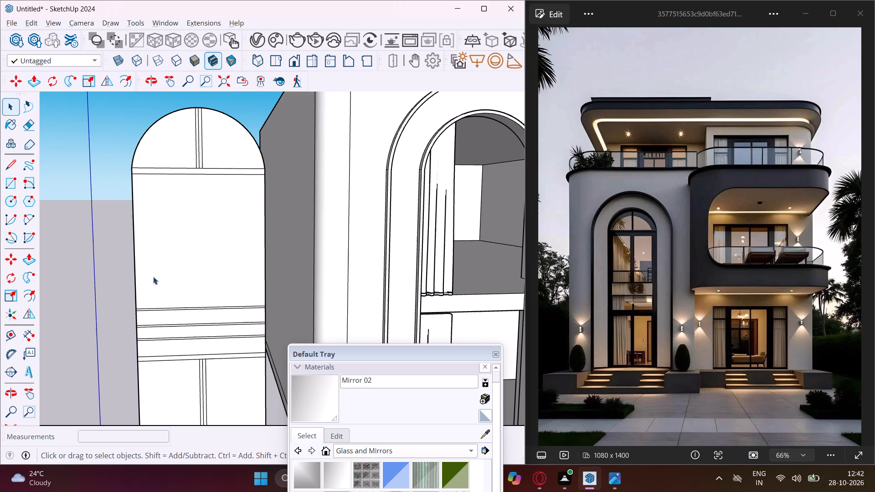
{"action": "left_click", "coordinate": [14, 167]}
{"action": "scroll", "coordinate": [193, 185], "scroll_direction": "up", "scroll_amount": 3}
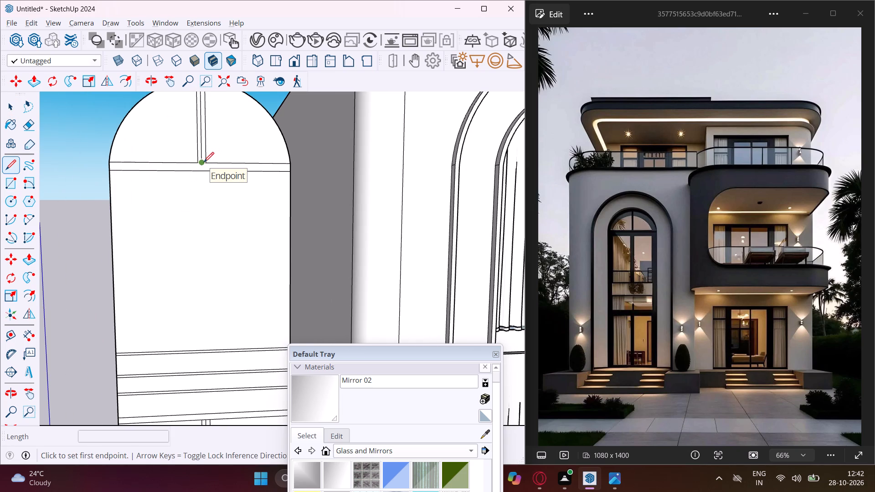
{"action": "left_click", "coordinate": [204, 162]}
{"action": "scroll", "coordinate": [225, 286], "scroll_direction": "down", "scroll_amount": 3}
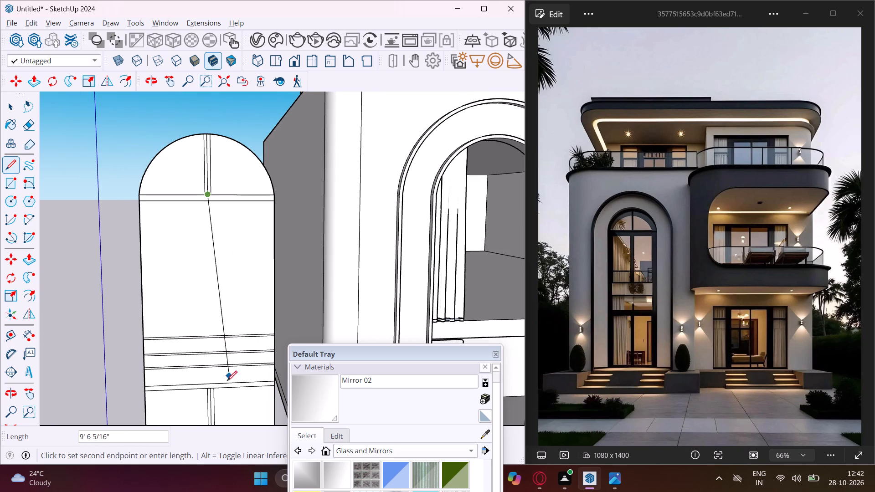
{"action": "left_click", "coordinate": [211, 390]}
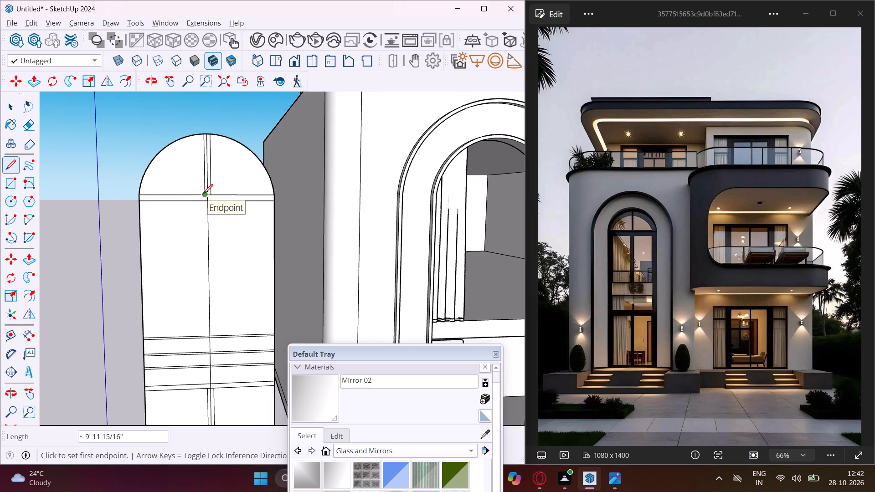
Draw a vertical line about 8' 3/4" long close to one side of the centre line, down to the second crossbar below the arch's crossbar.
{"action": "left_click", "coordinate": [204, 195]}
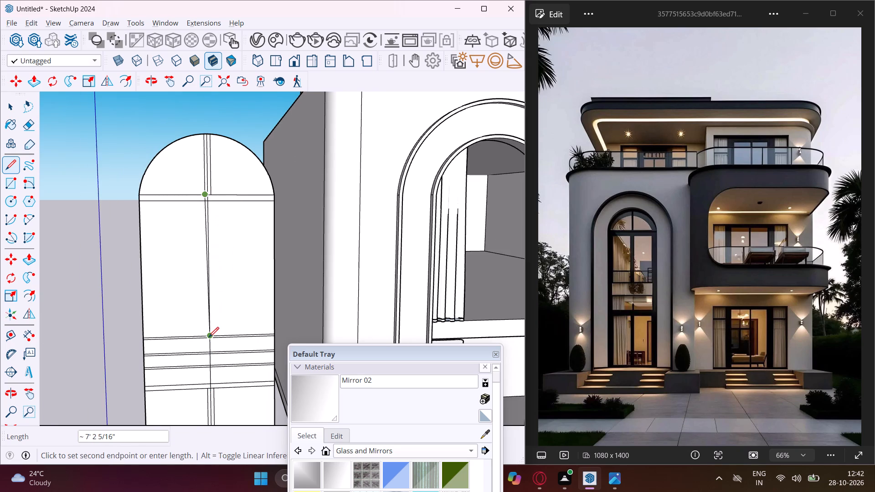
{"action": "scroll", "coordinate": [208, 340], "scroll_direction": "up", "scroll_amount": 2}
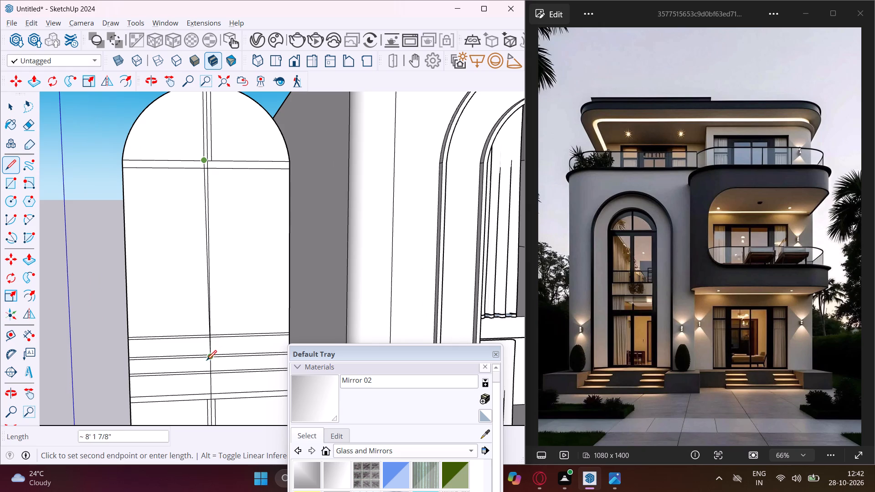
{"action": "scroll", "coordinate": [201, 361], "scroll_direction": "up", "scroll_amount": 3}
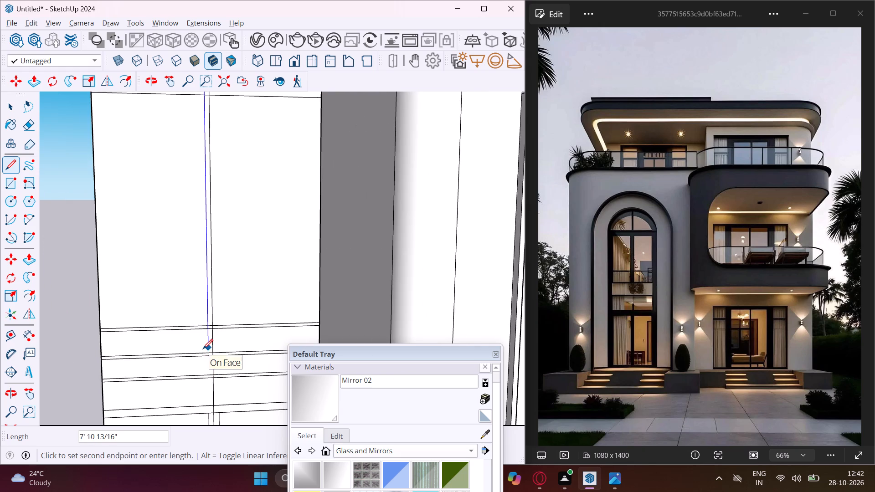
{"action": "scroll", "coordinate": [203, 348], "scroll_direction": "up", "scroll_amount": 1}
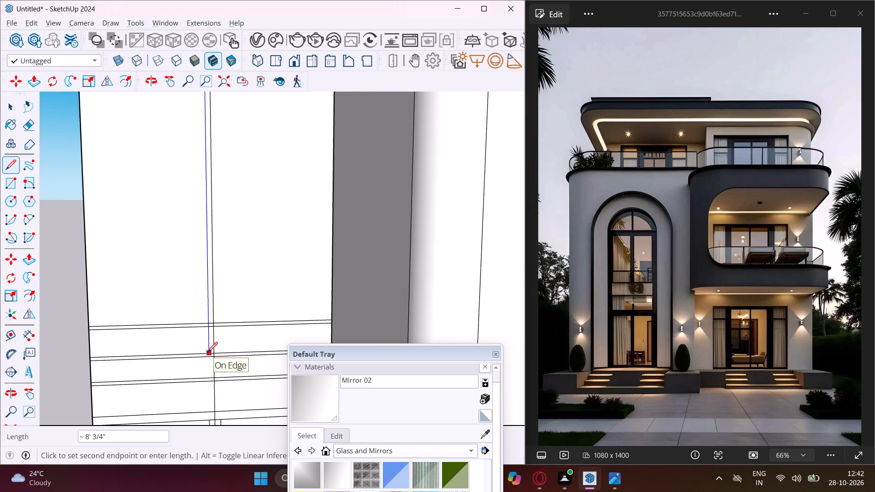
{"action": "left_click", "coordinate": [207, 352]}
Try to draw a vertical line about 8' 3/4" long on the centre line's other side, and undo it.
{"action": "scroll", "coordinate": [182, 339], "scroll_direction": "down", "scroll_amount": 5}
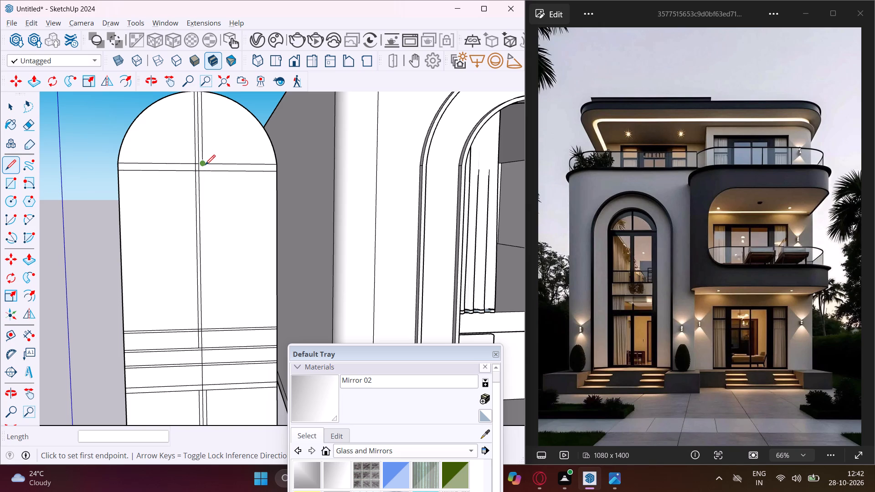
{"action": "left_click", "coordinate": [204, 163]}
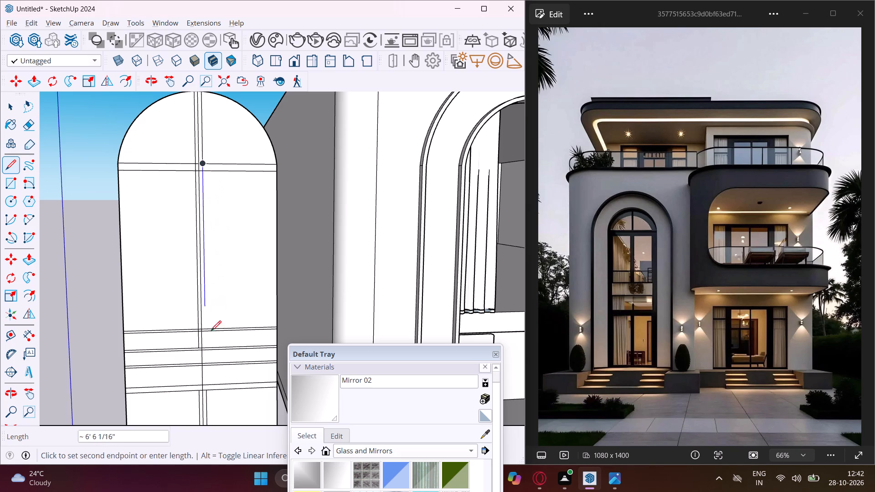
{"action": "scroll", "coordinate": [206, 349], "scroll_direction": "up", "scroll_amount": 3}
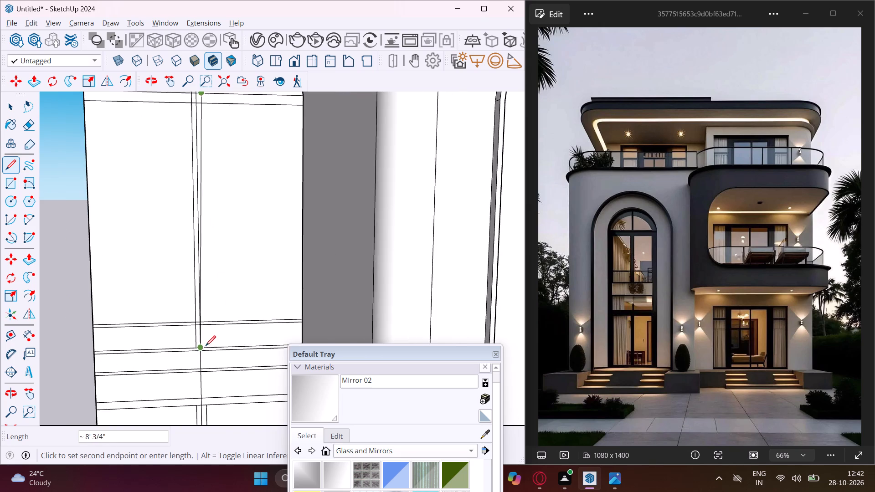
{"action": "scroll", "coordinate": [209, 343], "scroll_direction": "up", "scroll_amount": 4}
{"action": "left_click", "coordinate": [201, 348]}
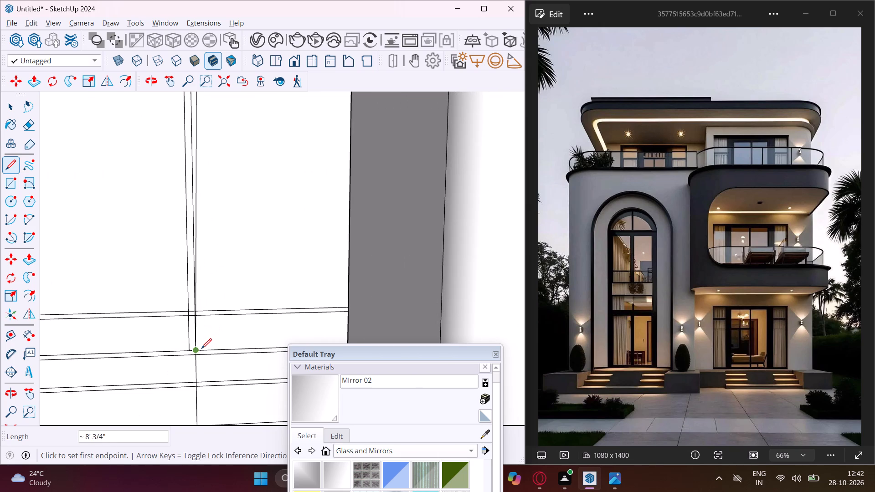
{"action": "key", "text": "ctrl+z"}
Draw a vertical line about 8' 3/4" long on the other side of the centre line, matching the first side line, and leave the Line tool.
{"action": "scroll", "coordinate": [207, 344], "scroll_direction": "down", "scroll_amount": 5}
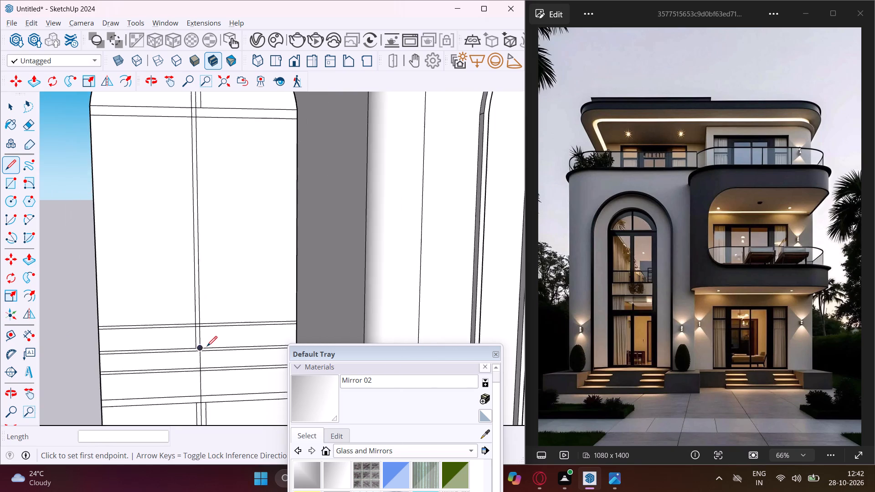
{"action": "scroll", "coordinate": [206, 347], "scroll_direction": "down", "scroll_amount": 2}
{"action": "left_click", "coordinate": [202, 149]}
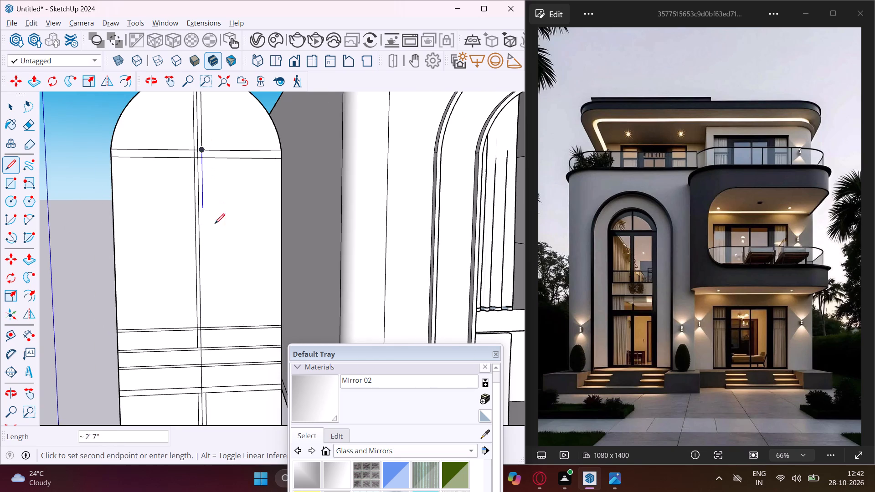
{"action": "left_click", "coordinate": [208, 347]}
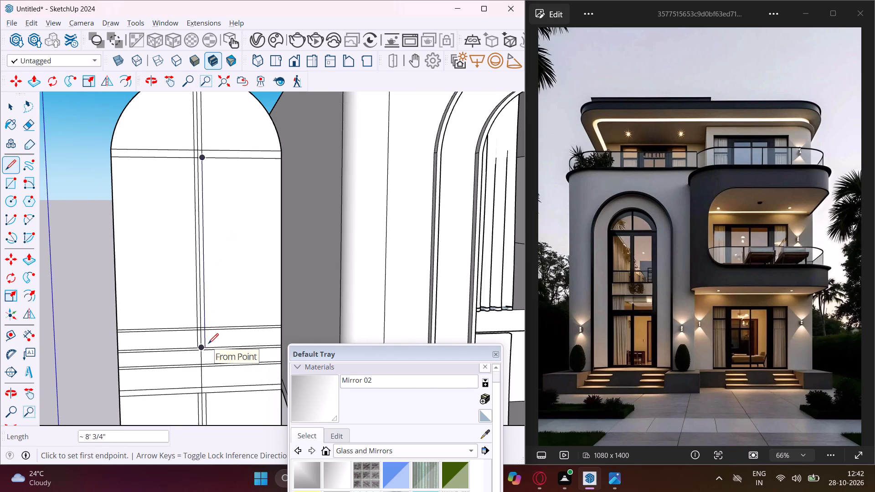
{"action": "key", "text": "Escape"}
{"action": "key", "text": "space"}
Erase the centre line between the upper panel's side lines and the first lower crossbar's line segments inside the vertical bar.
{"action": "scroll", "coordinate": [204, 335], "scroll_direction": "up", "scroll_amount": 9}
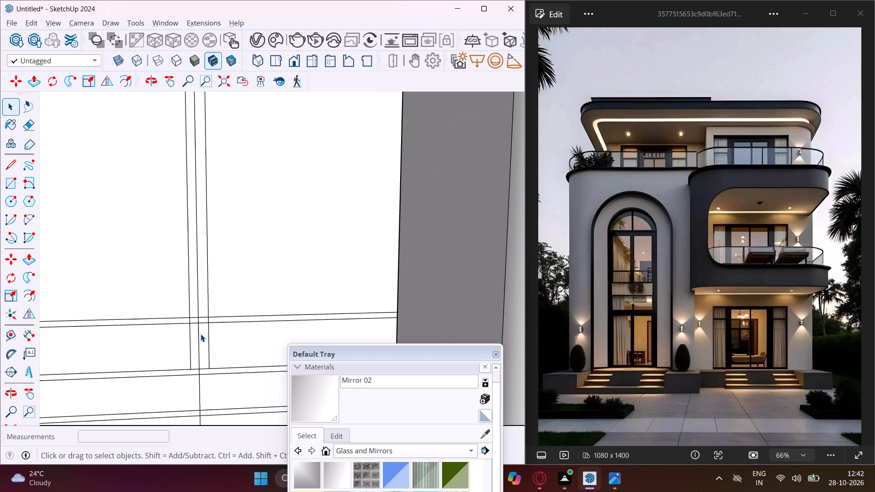
{"action": "key", "text": "e"}
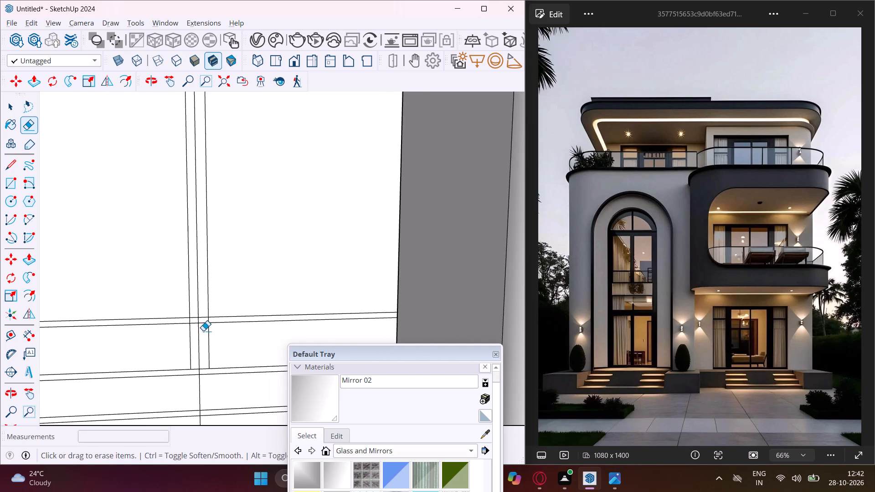
{"action": "scroll", "coordinate": [203, 313], "scroll_direction": "up", "scroll_amount": 4}
{"action": "left_click", "coordinate": [195, 307]}
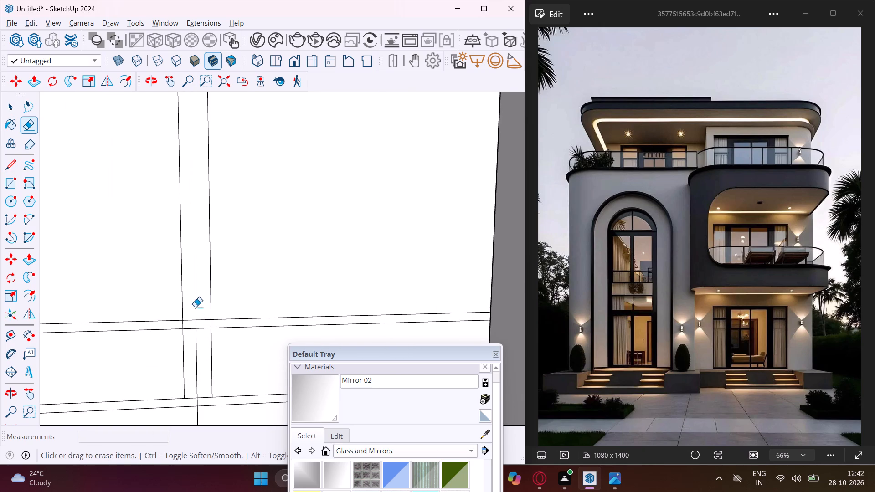
{"action": "left_click", "coordinate": [196, 324]}
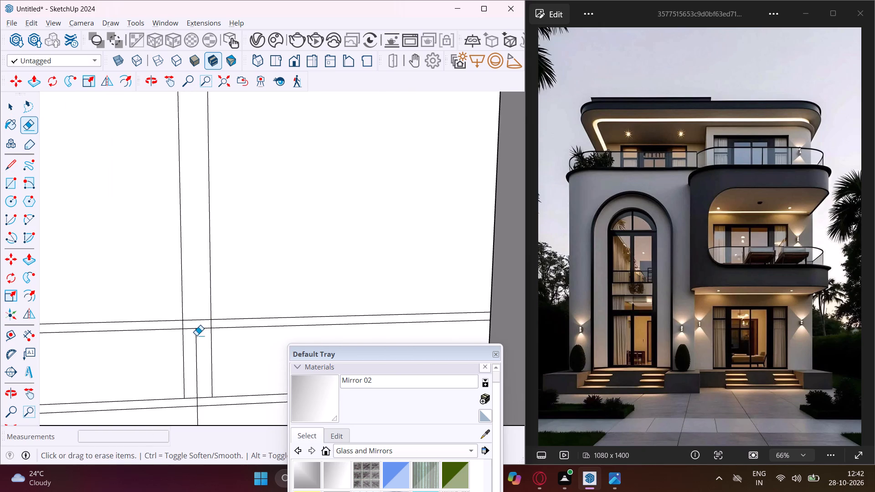
{"action": "left_click", "coordinate": [196, 337]}
{"action": "left_click_drag", "start_coordinate": [196, 333], "coordinate": [200, 312]}
{"action": "scroll", "coordinate": [200, 313], "scroll_direction": "down", "scroll_amount": 2}
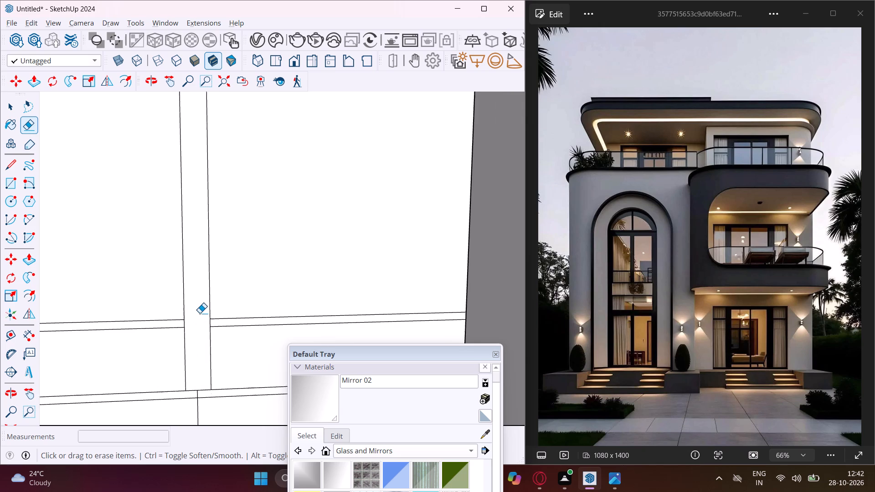
{"action": "scroll", "coordinate": [200, 313], "scroll_direction": "down", "scroll_amount": 7}
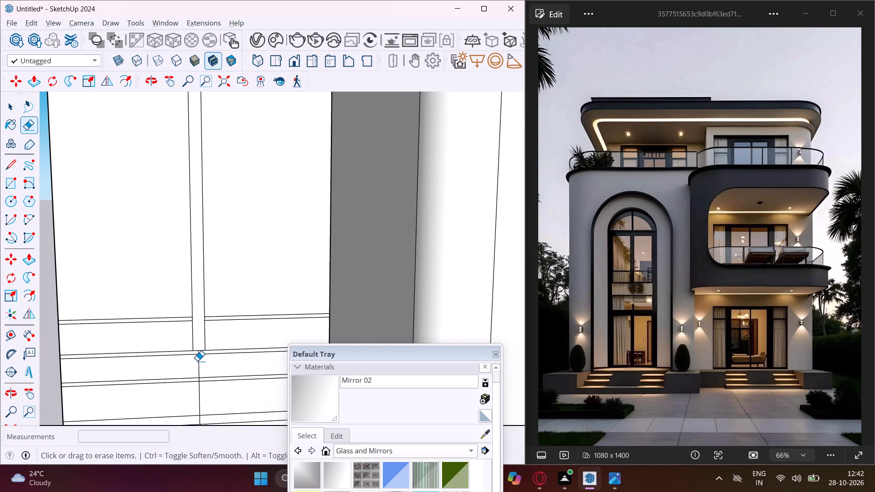
Erase the centre line pieces crossing the second and third crossbars below the arch's crossbar and the gap between them.
{"action": "scroll", "coordinate": [197, 361], "scroll_direction": "up", "scroll_amount": 8}
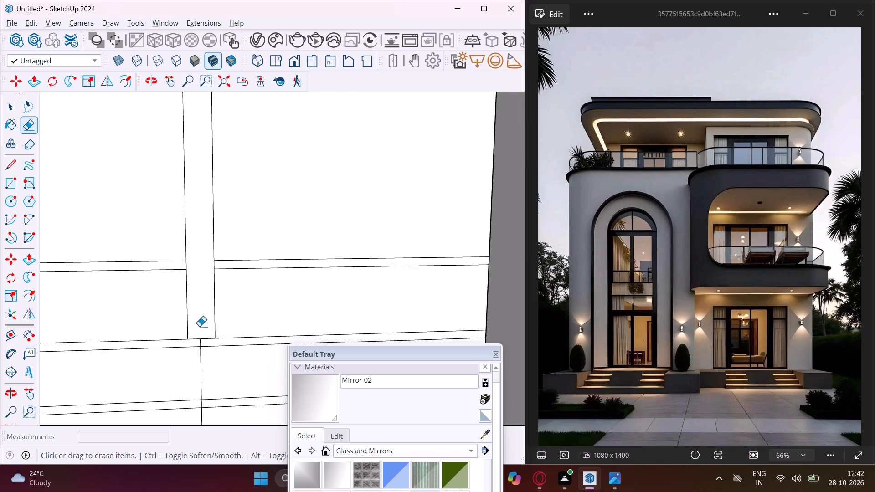
{"action": "scroll", "coordinate": [199, 324], "scroll_direction": "down", "scroll_amount": 4}
{"action": "scroll", "coordinate": [200, 341], "scroll_direction": "up", "scroll_amount": 5}
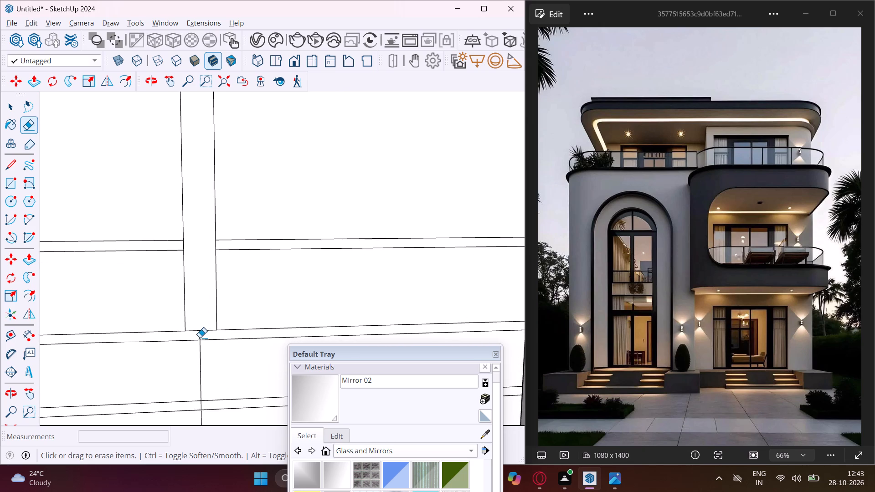
{"action": "left_click", "coordinate": [199, 336]}
{"action": "left_click", "coordinate": [199, 349]}
{"action": "scroll", "coordinate": [201, 364], "scroll_direction": "down", "scroll_amount": 20}
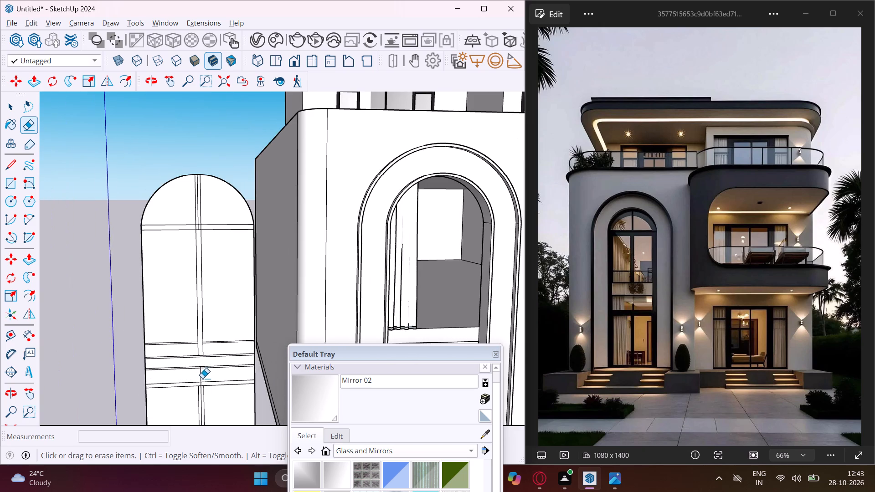
{"action": "scroll", "coordinate": [201, 379], "scroll_direction": "up", "scroll_amount": 18}
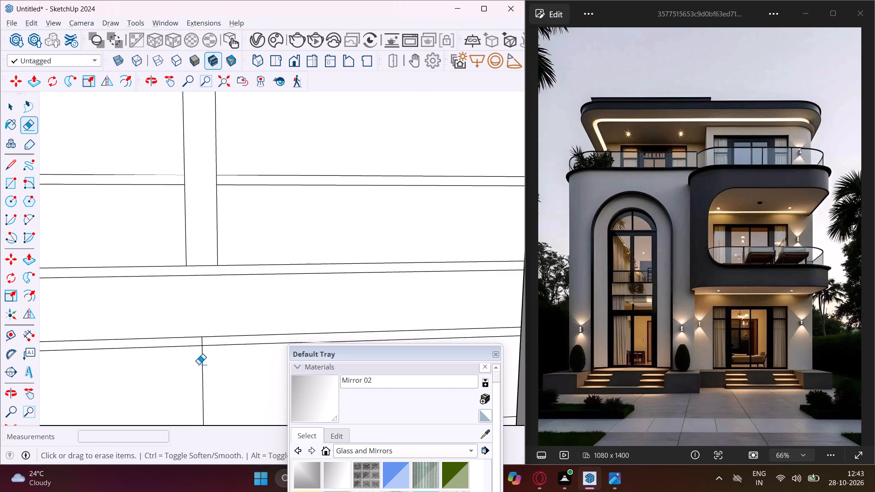
{"action": "left_click", "coordinate": [203, 364]}
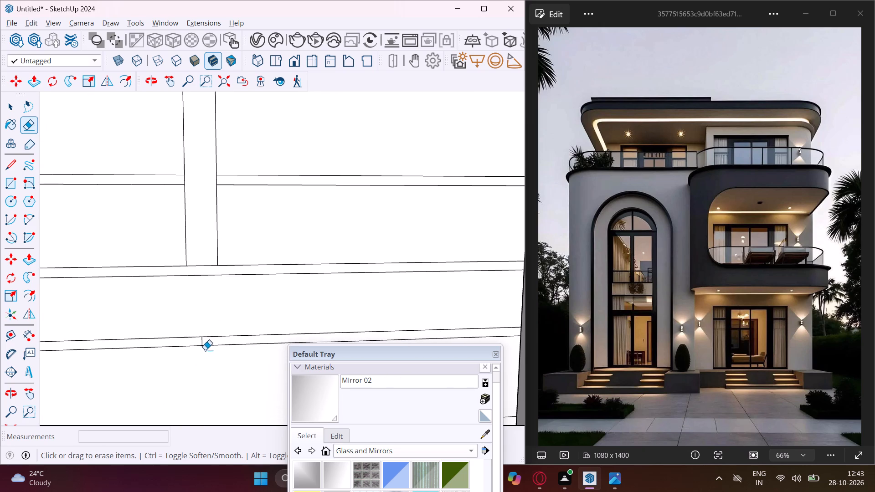
{"action": "scroll", "coordinate": [201, 336], "scroll_direction": "up", "scroll_amount": 4}
{"action": "left_click", "coordinate": [202, 345]}
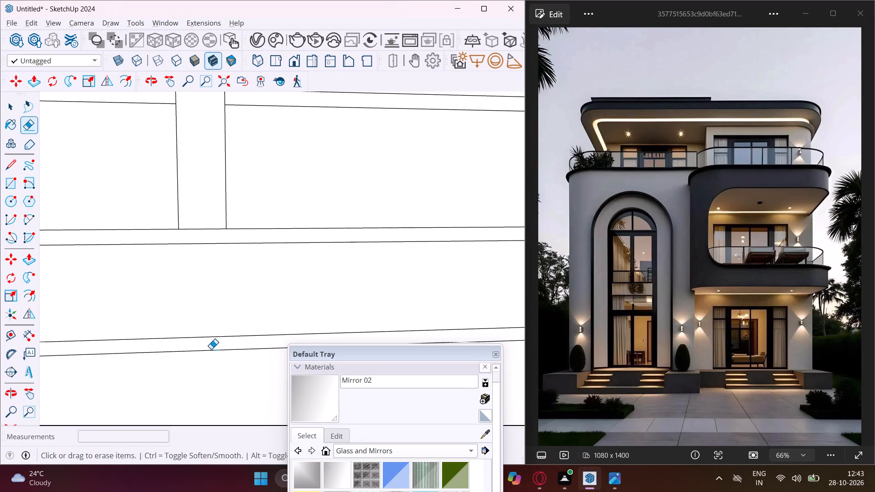
Erase the centre line through the lowest crossbar and down between the lower vertical bar's side lines.
{"action": "scroll", "coordinate": [181, 276], "scroll_direction": "down", "scroll_amount": 6}
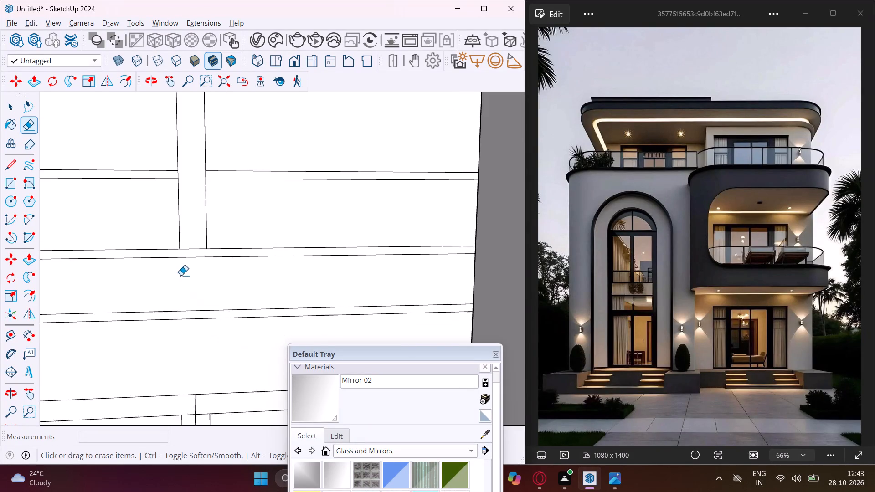
{"action": "scroll", "coordinate": [182, 266], "scroll_direction": "down", "scroll_amount": 10}
{"action": "scroll", "coordinate": [182, 354], "scroll_direction": "up", "scroll_amount": 4}
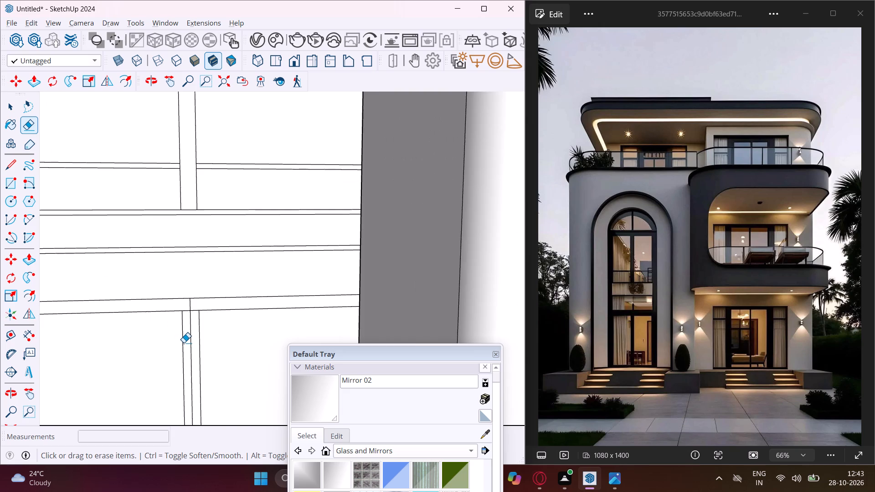
{"action": "scroll", "coordinate": [183, 336], "scroll_direction": "up", "scroll_amount": 9}
{"action": "left_click", "coordinate": [200, 304]}
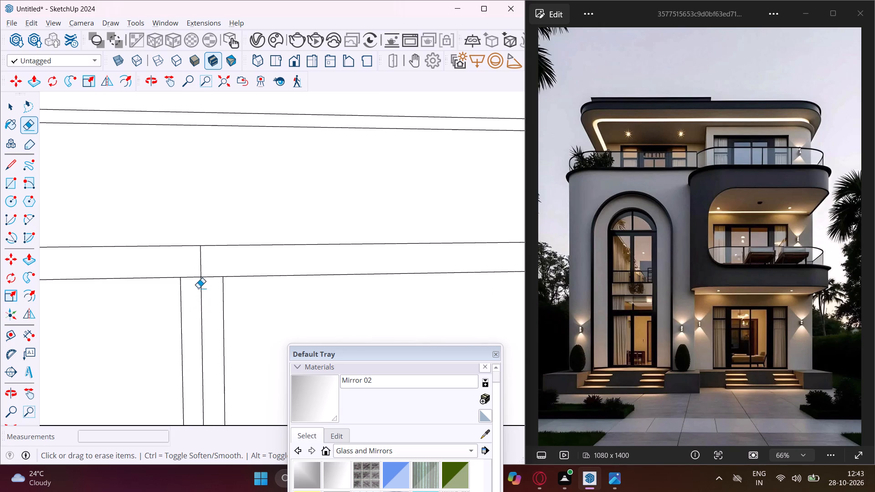
{"action": "left_click", "coordinate": [198, 268]}
{"action": "left_click", "coordinate": [200, 267]}
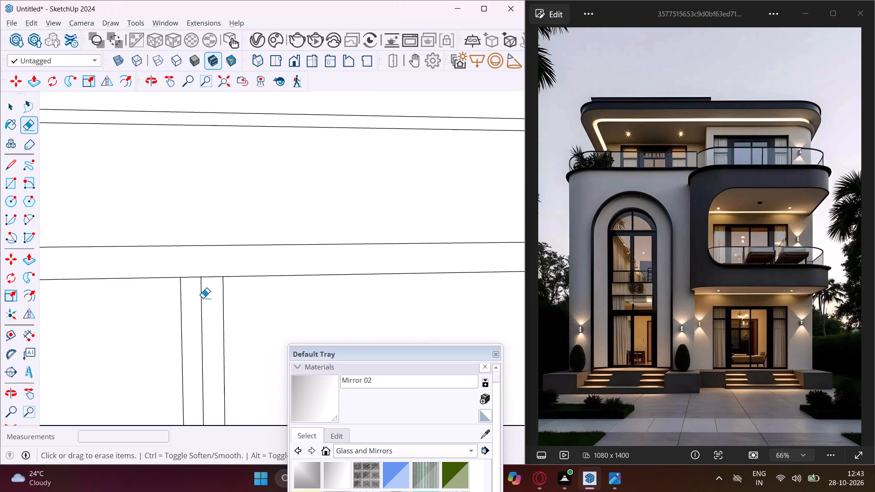
{"action": "left_click", "coordinate": [200, 298]}
{"action": "left_click", "coordinate": [197, 301]}
{"action": "left_click", "coordinate": [201, 305]}
Erase the remaining centre line inside the arch's vertical bar and its stub in the arch's crossbar, and leave the Eraser.
{"action": "scroll", "coordinate": [196, 294], "scroll_direction": "down", "scroll_amount": 7}
{"action": "scroll", "coordinate": [195, 254], "scroll_direction": "down", "scroll_amount": 18}
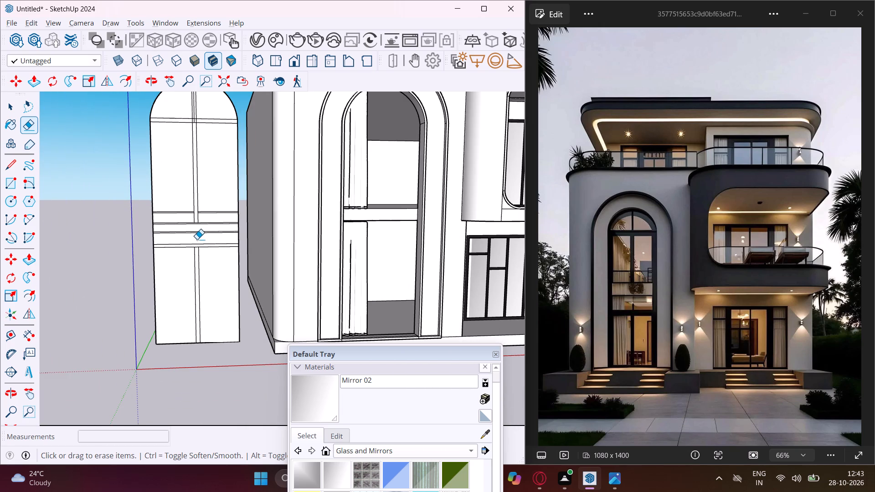
{"action": "middle_click_drag", "start_coordinate": [184, 153], "coordinate": [198, 246]}
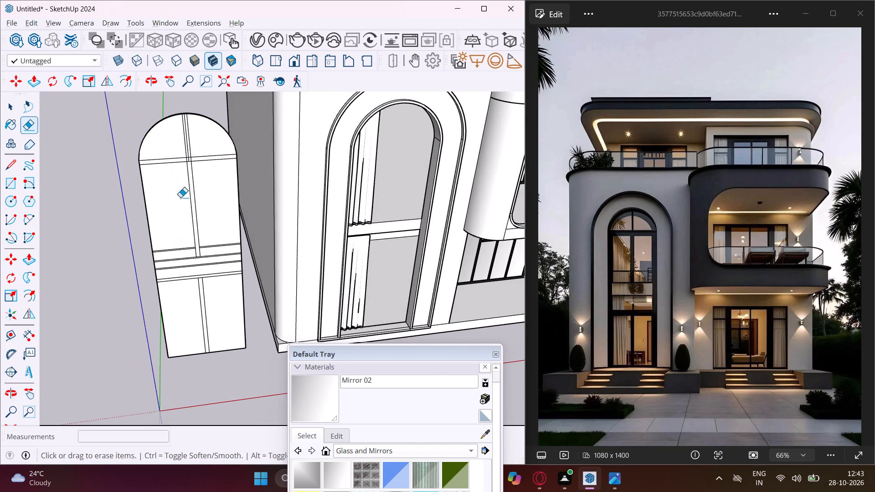
{"action": "scroll", "coordinate": [188, 130], "scroll_direction": "up", "scroll_amount": 11}
{"action": "left_click", "coordinate": [183, 126]}
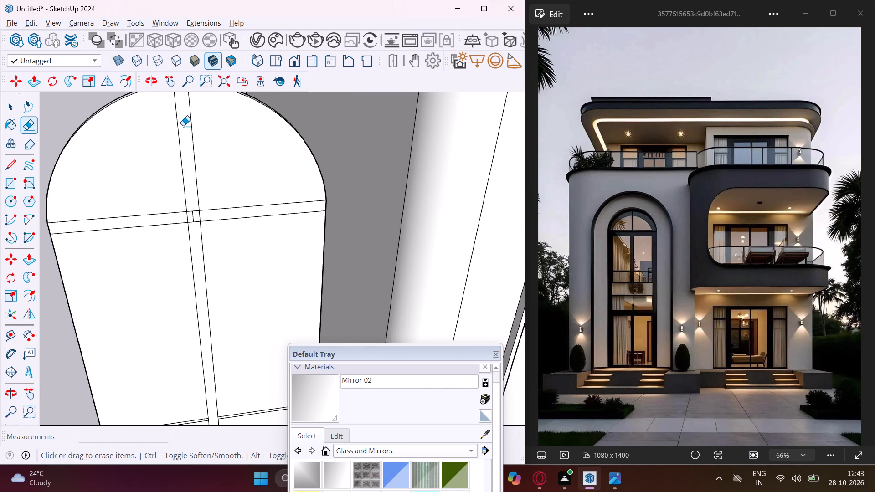
{"action": "scroll", "coordinate": [182, 139], "scroll_direction": "down", "scroll_amount": 3}
{"action": "scroll", "coordinate": [186, 195], "scroll_direction": "up", "scroll_amount": 8}
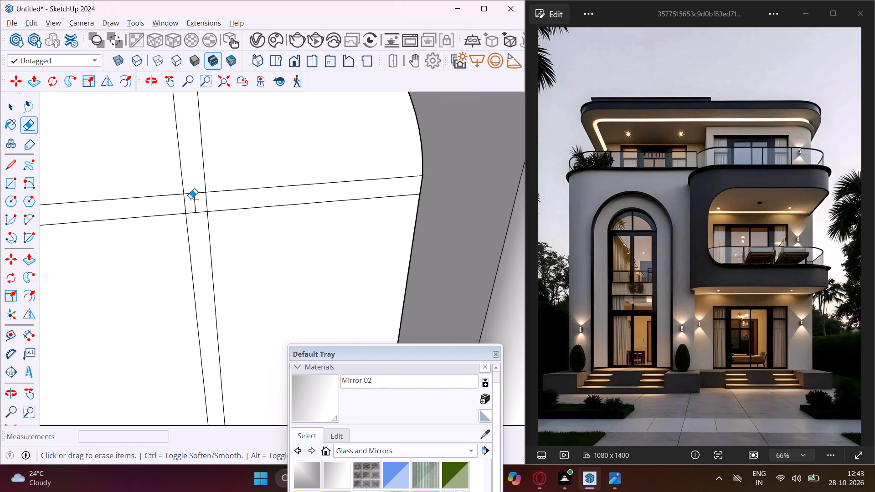
{"action": "left_click", "coordinate": [193, 200]}
{"action": "scroll", "coordinate": [186, 229], "scroll_direction": "down", "scroll_amount": 6}
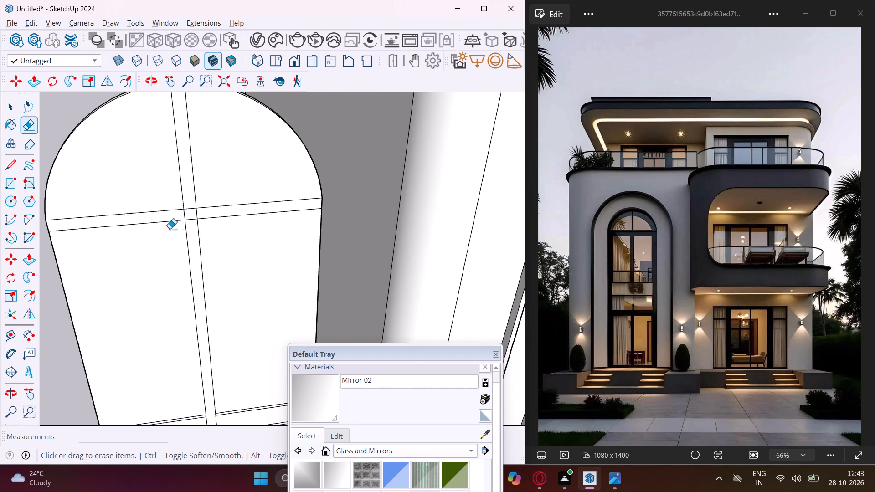
{"action": "middle_click_drag", "start_coordinate": [161, 243], "coordinate": [176, 150]}
{"action": "scroll", "coordinate": [177, 151], "scroll_direction": "down", "scroll_amount": 8}
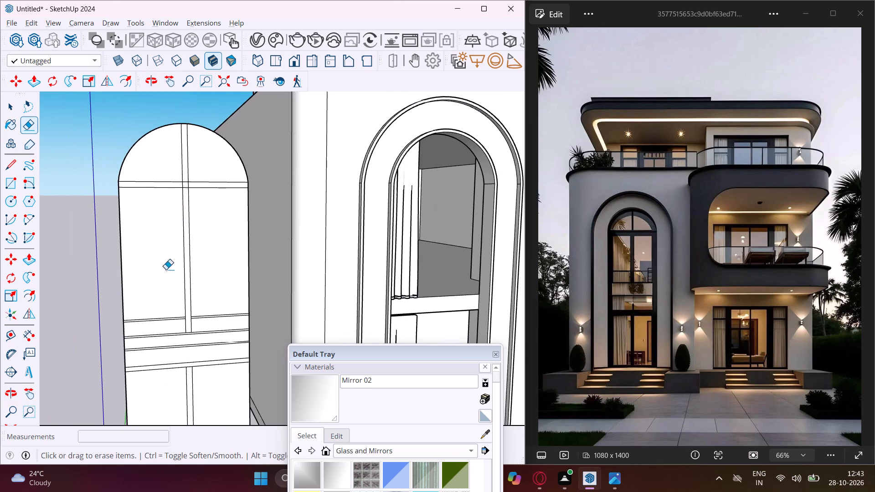
{"action": "key", "text": "Escape"}
{"action": "key", "text": "space"}
Move the upper edge of the first crossbar below the arch's crossbar up about 7/16", on the left of the vertical bar.
{"action": "scroll", "coordinate": [135, 323], "scroll_direction": "up", "scroll_amount": 3}
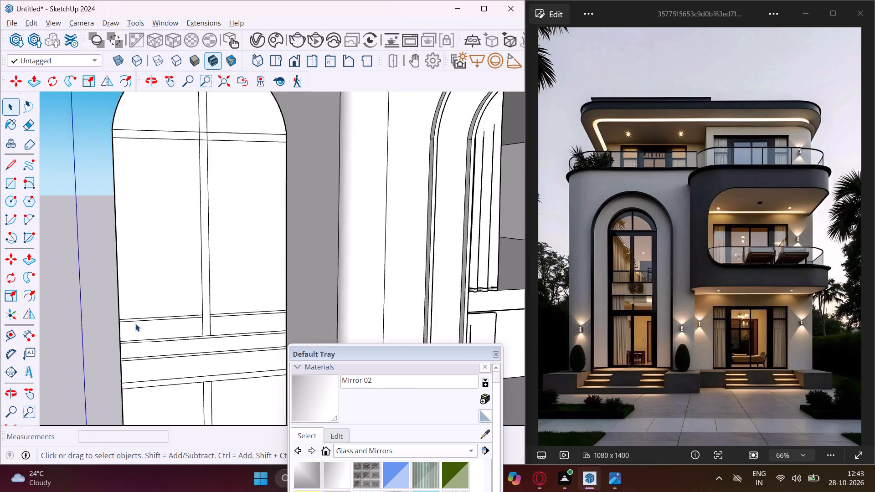
{"action": "scroll", "coordinate": [135, 323], "scroll_direction": "up", "scroll_amount": 12}
{"action": "middle_click_drag", "start_coordinate": [119, 316], "coordinate": [154, 315]}
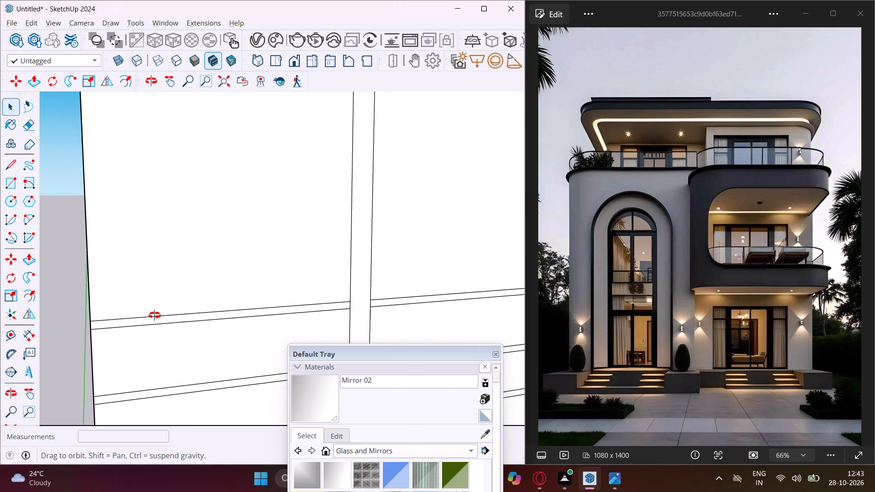
{"action": "middle_click_drag", "start_coordinate": [154, 315], "coordinate": [216, 315]}
{"action": "left_click", "coordinate": [116, 335]}
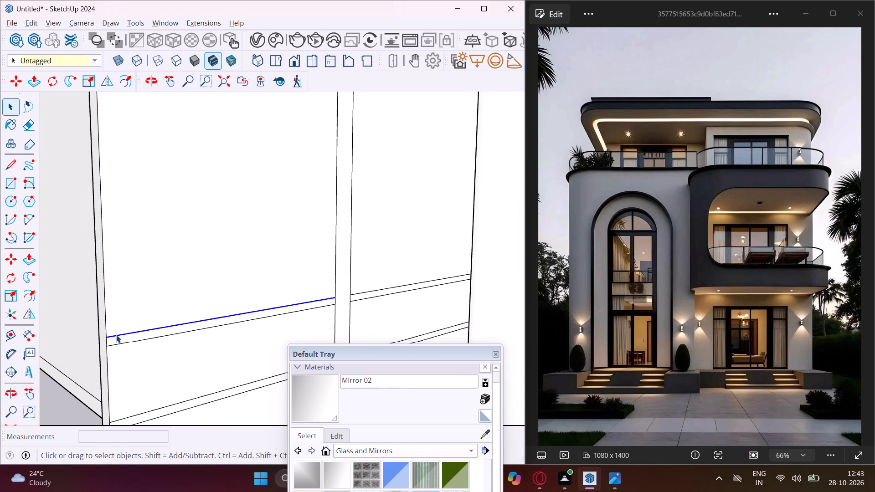
{"action": "key", "text": "m"}
{"action": "scroll", "coordinate": [111, 334], "scroll_direction": "up", "scroll_amount": 7}
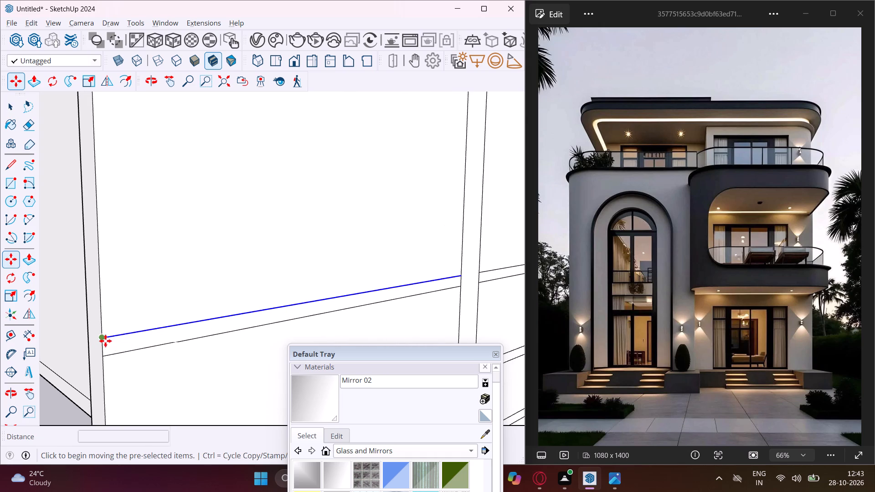
{"action": "left_click", "coordinate": [103, 338]}
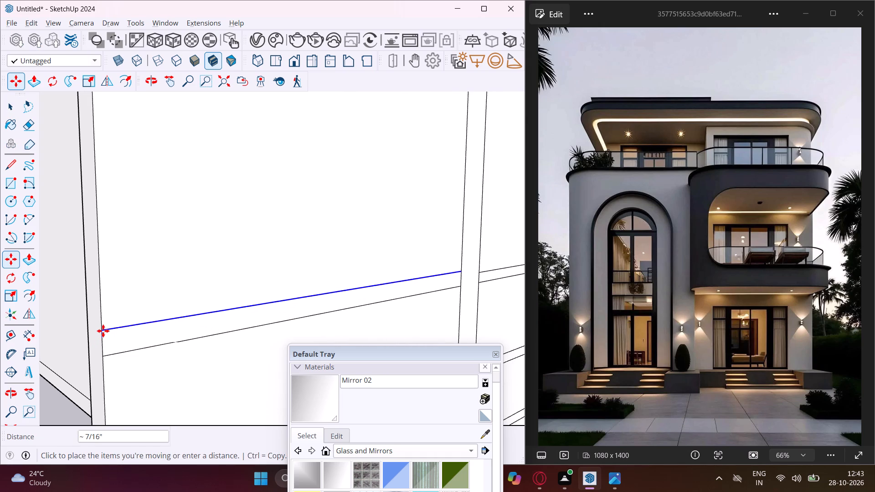
{"action": "left_click", "coordinate": [103, 331]}
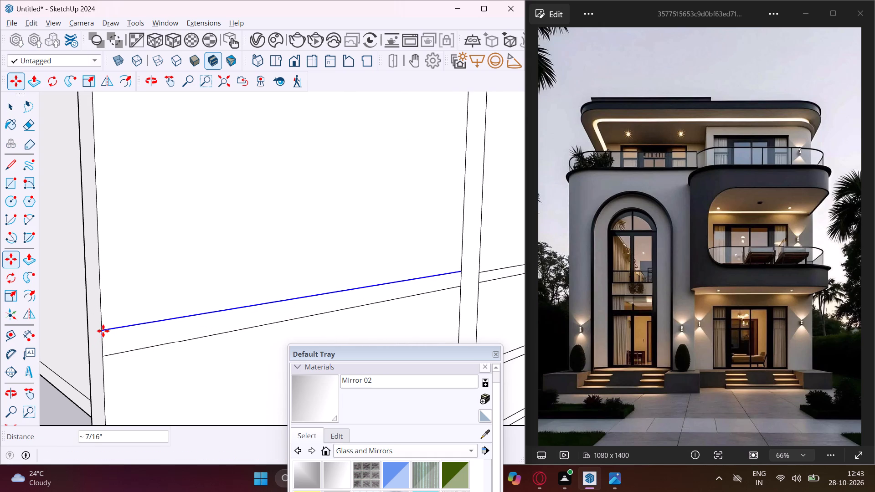
{"action": "scroll", "coordinate": [72, 339], "scroll_direction": "down", "scroll_amount": 5}
{"action": "key", "text": "Escape"}
{"action": "key", "text": "space"}
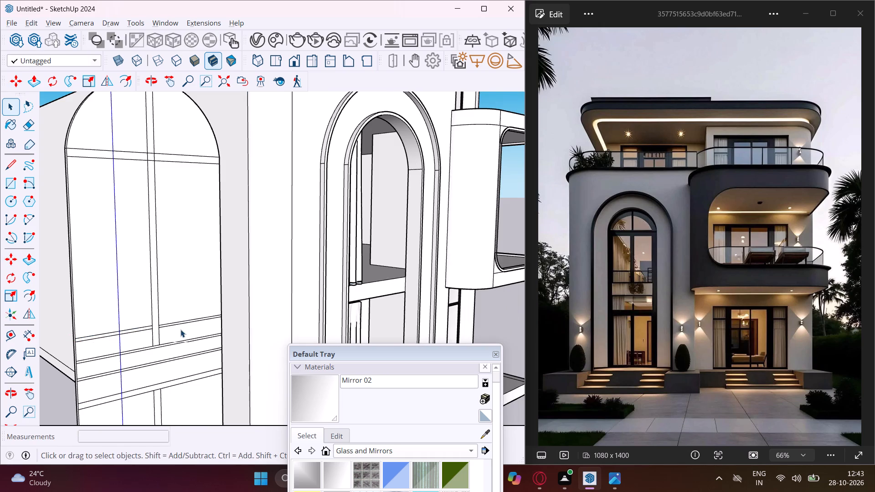
Move the same crossbar's upper edge on the right of the vertical bar up about 11/16".
{"action": "scroll", "coordinate": [171, 326], "scroll_direction": "up", "scroll_amount": 16}
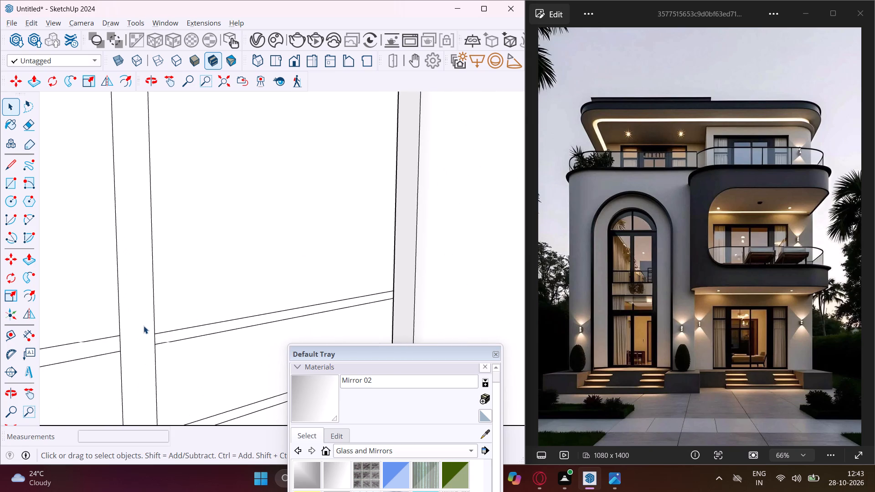
{"action": "left_click", "coordinate": [158, 333]}
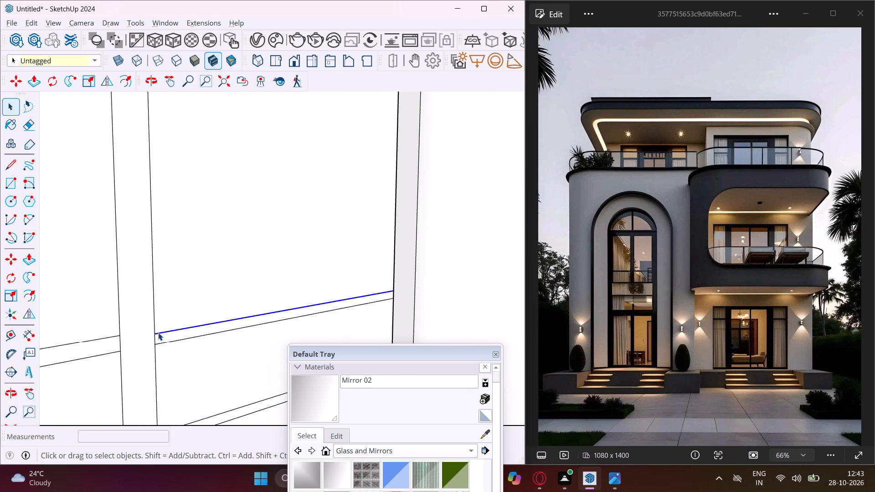
{"action": "key", "text": "m"}
{"action": "scroll", "coordinate": [154, 331], "scroll_direction": "up", "scroll_amount": 2}
{"action": "left_click", "coordinate": [155, 333]}
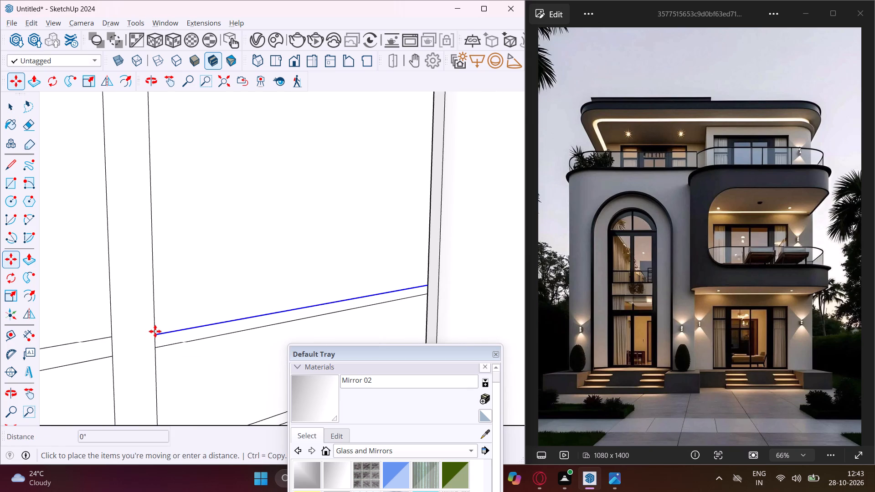
{"action": "left_click", "coordinate": [155, 328]}
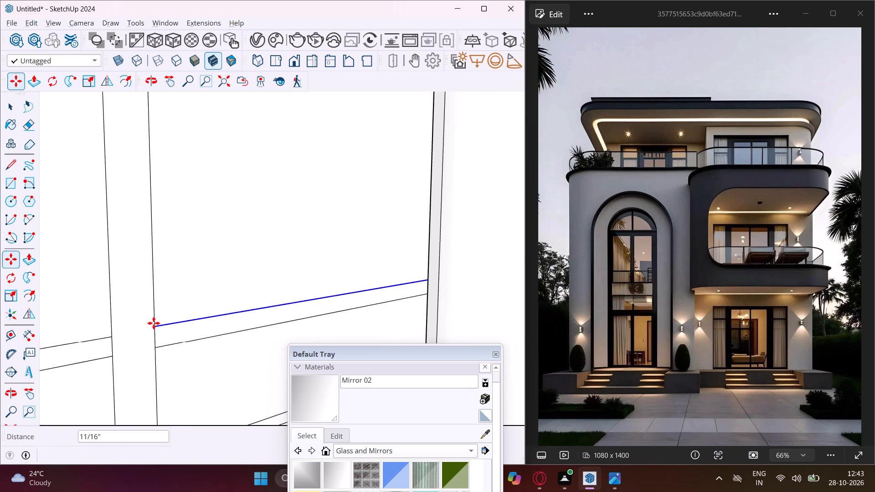
{"action": "key", "text": "Escape"}
{"action": "key", "text": "space"}
{"action": "scroll", "coordinate": [181, 275], "scroll_direction": "down", "scroll_amount": 11}
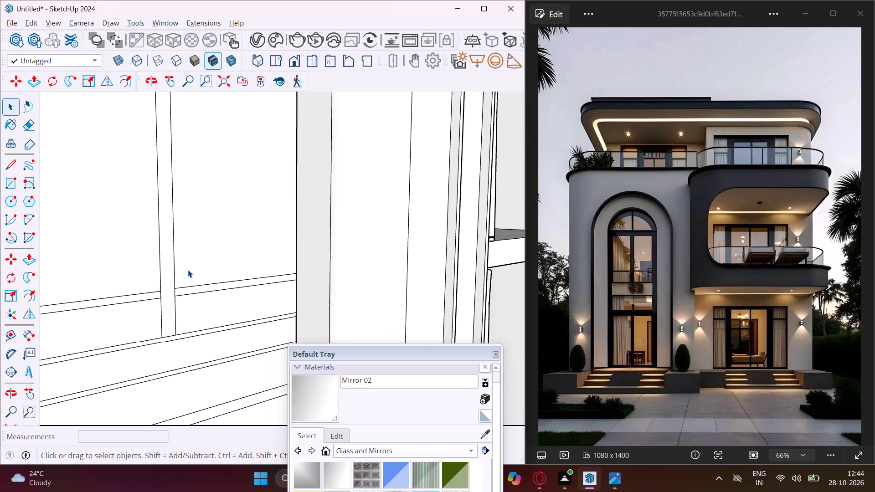
Move the lower edge of the second crossbar below the arch's crossbar down about 7/16".
{"action": "scroll", "coordinate": [183, 274], "scroll_direction": "down", "scroll_amount": 5}
{"action": "scroll", "coordinate": [64, 335], "scroll_direction": "up", "scroll_amount": 4}
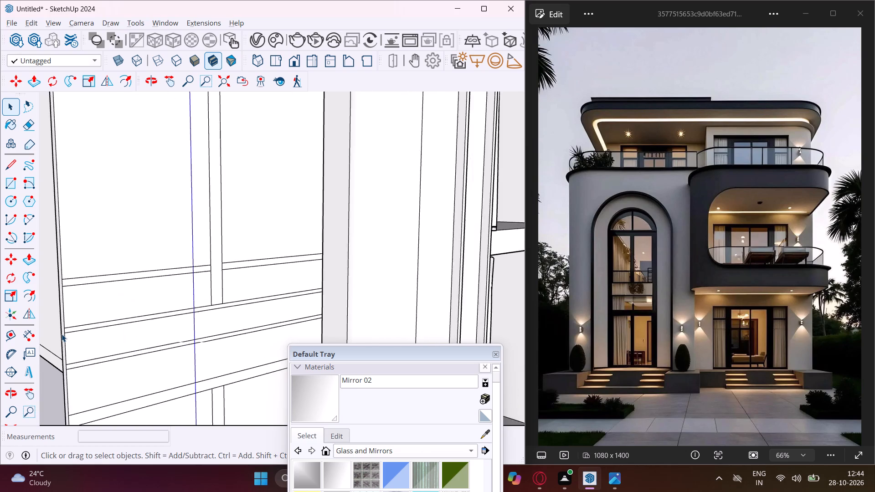
{"action": "scroll", "coordinate": [62, 333], "scroll_direction": "up", "scroll_amount": 12}
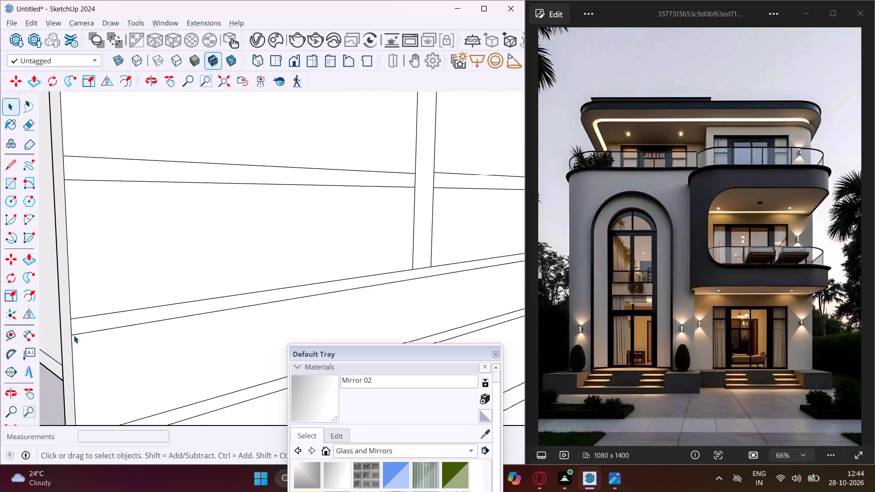
{"action": "left_click", "coordinate": [74, 334]}
{"action": "key", "text": "m"}
{"action": "scroll", "coordinate": [74, 334], "scroll_direction": "up", "scroll_amount": 3}
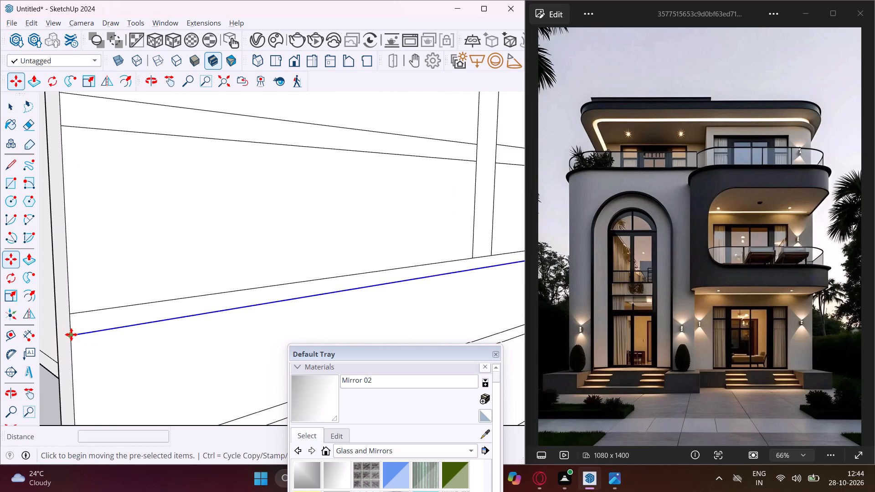
{"action": "left_click", "coordinate": [70, 336]}
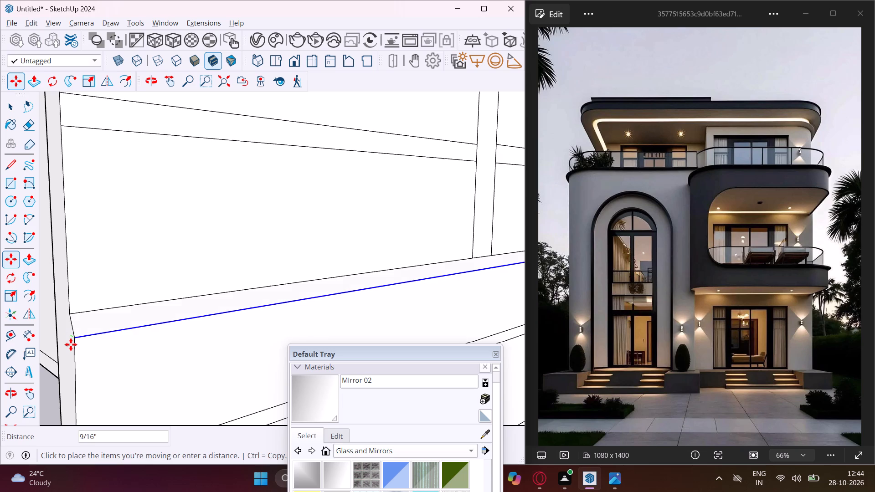
{"action": "scroll", "coordinate": [68, 345], "scroll_direction": "up", "scroll_amount": 3}
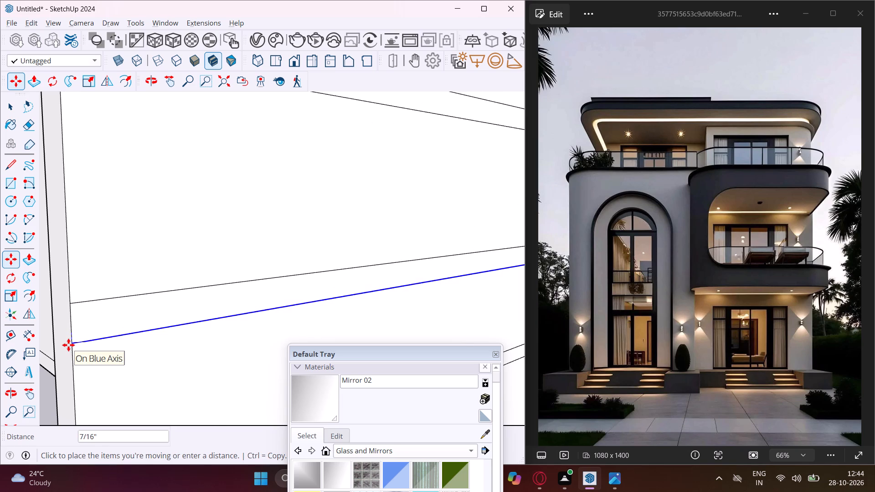
{"action": "left_click", "coordinate": [68, 345]}
{"action": "scroll", "coordinate": [93, 290], "scroll_direction": "down", "scroll_amount": 10}
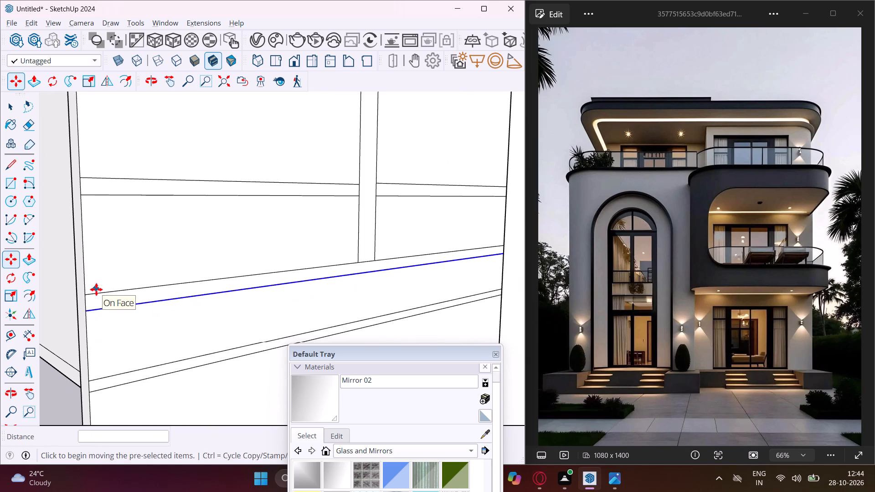
{"action": "key", "text": "Escape"}
{"action": "key", "text": "space"}
Move the lower edge of the third crossbar below the arch's crossbar down about 1/4".
{"action": "scroll", "coordinate": [87, 385], "scroll_direction": "up", "scroll_amount": 5}
{"action": "middle_click_drag", "start_coordinate": [90, 378], "coordinate": [112, 323]}
{"action": "scroll", "coordinate": [110, 337], "scroll_direction": "up", "scroll_amount": 1}
{"action": "left_click", "coordinate": [99, 339]}
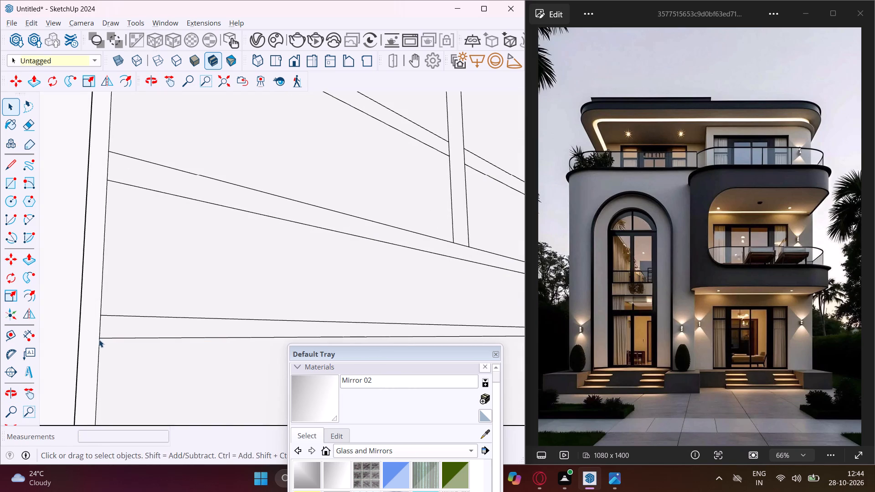
{"action": "key", "text": "m"}
{"action": "scroll", "coordinate": [102, 338], "scroll_direction": "up", "scroll_amount": 3}
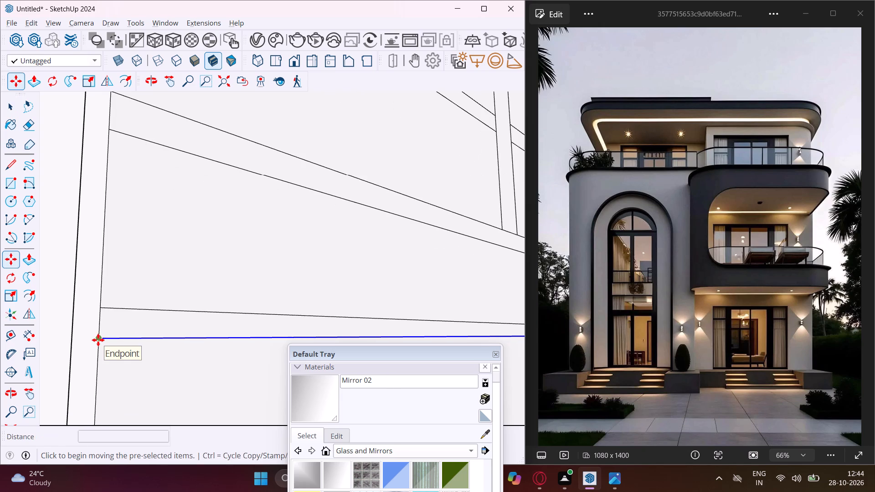
{"action": "left_click", "coordinate": [98, 340]}
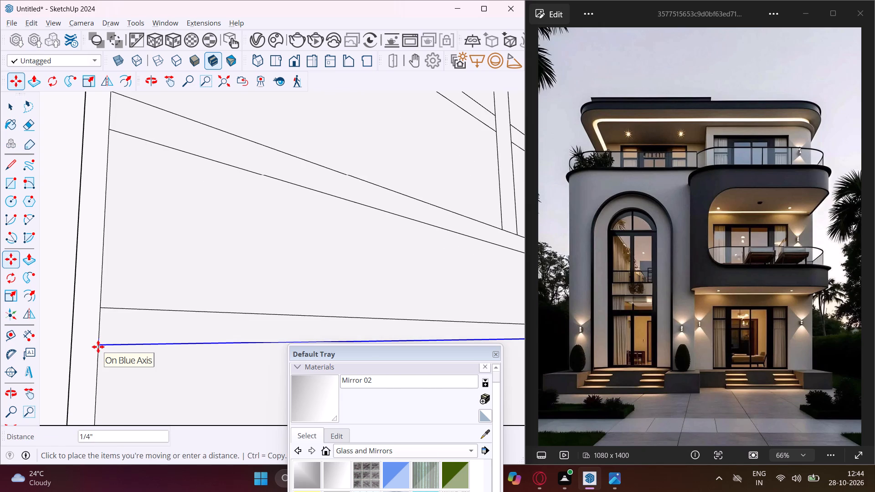
{"action": "scroll", "coordinate": [98, 347], "scroll_direction": "up", "scroll_amount": 3}
{"action": "left_click", "coordinate": [98, 347]}
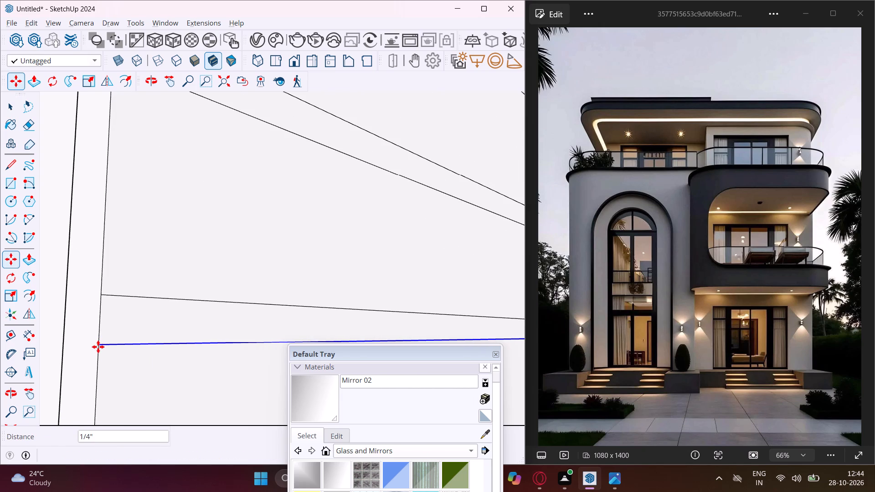
{"action": "key", "text": "Escape"}
{"action": "key", "text": "space"}
Push/Pull the face of the arch's vertical bar, above the arch's crossbar, outward about 3".
{"action": "scroll", "coordinate": [123, 283], "scroll_direction": "down", "scroll_amount": 12}
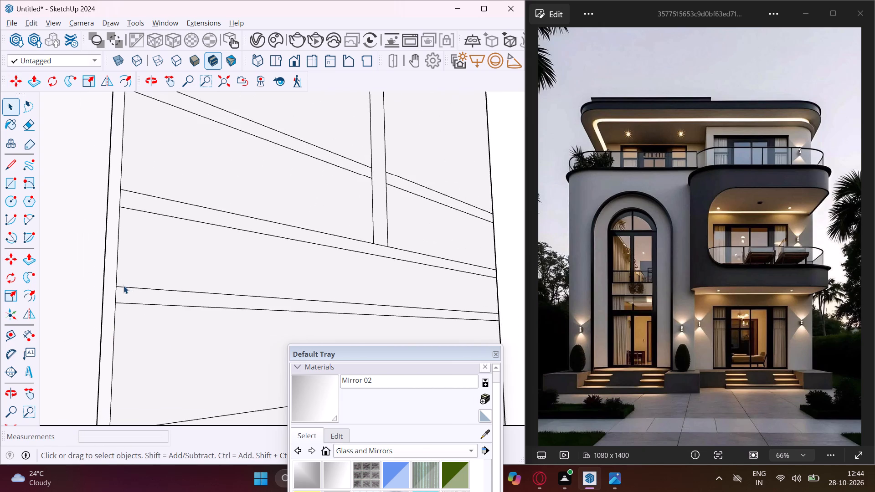
{"action": "scroll", "coordinate": [124, 286], "scroll_direction": "down", "scroll_amount": 17}
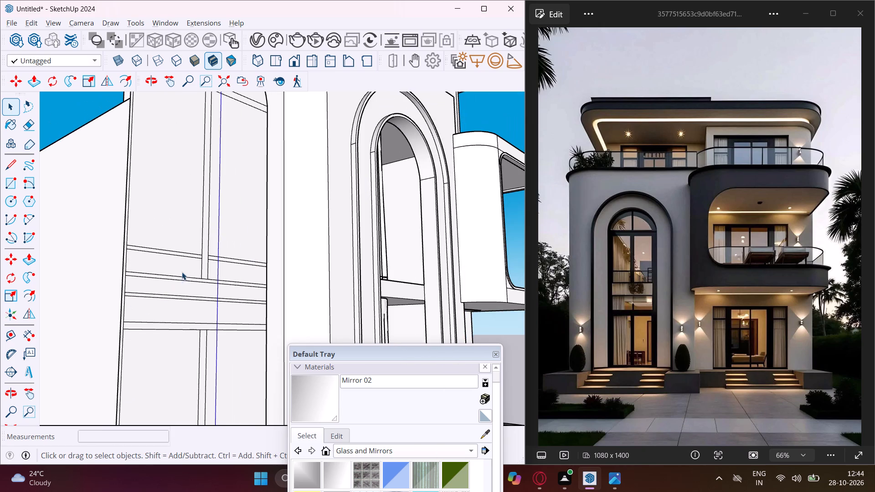
{"action": "middle_click_drag", "start_coordinate": [182, 272], "coordinate": [145, 322]}
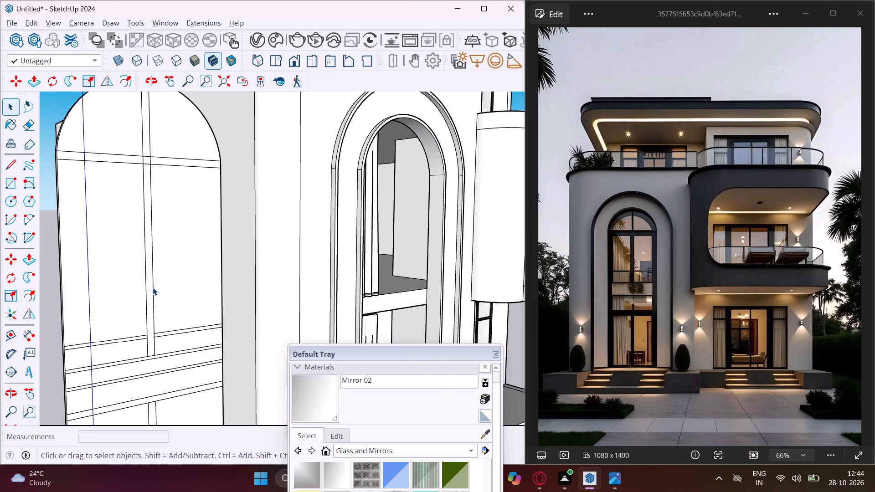
{"action": "scroll", "coordinate": [147, 130], "scroll_direction": "up", "scroll_amount": 3}
{"action": "middle_click_drag", "start_coordinate": [147, 130], "coordinate": [172, 194]}
{"action": "scroll", "coordinate": [170, 185], "scroll_direction": "up", "scroll_amount": 3}
{"action": "left_click", "coordinate": [168, 183]}
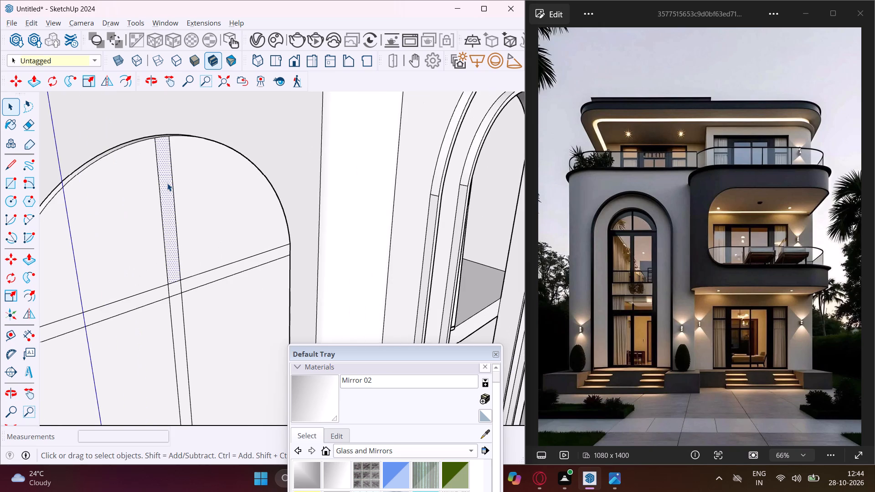
{"action": "key", "text": "p"}
{"action": "left_click", "coordinate": [167, 183]}
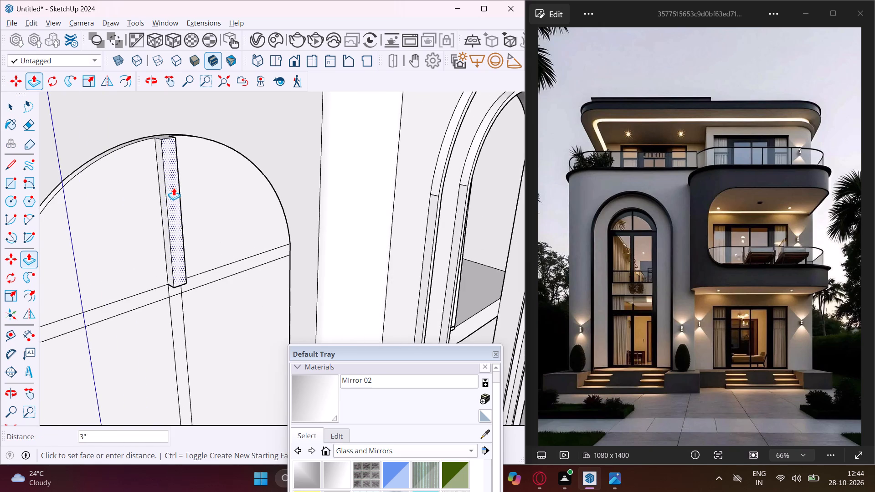
{"action": "left_click", "coordinate": [174, 188]}
{"action": "key", "text": "Escape"}
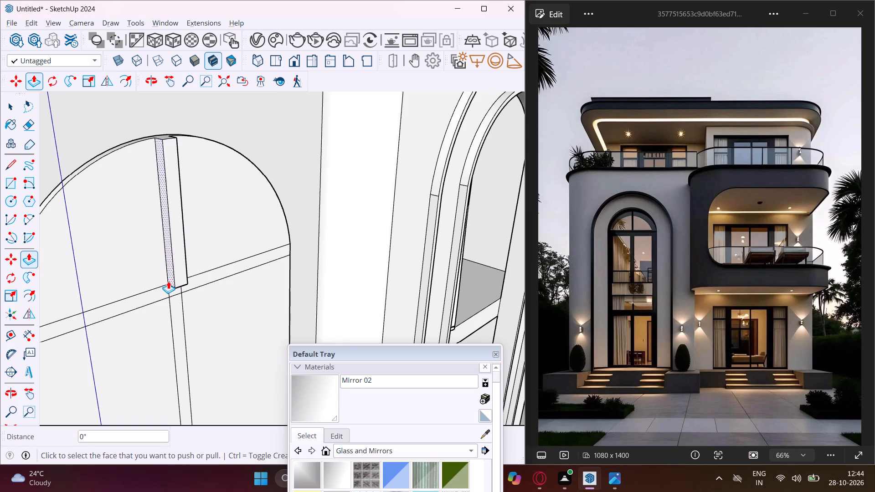
Extrude the arch's crossbar by the same depth, covering its left part, its intersection with the vertical bar and its right part.
{"action": "scroll", "coordinate": [166, 289], "scroll_direction": "up", "scroll_amount": 3}
{"action": "double_click", "coordinate": [166, 290]}
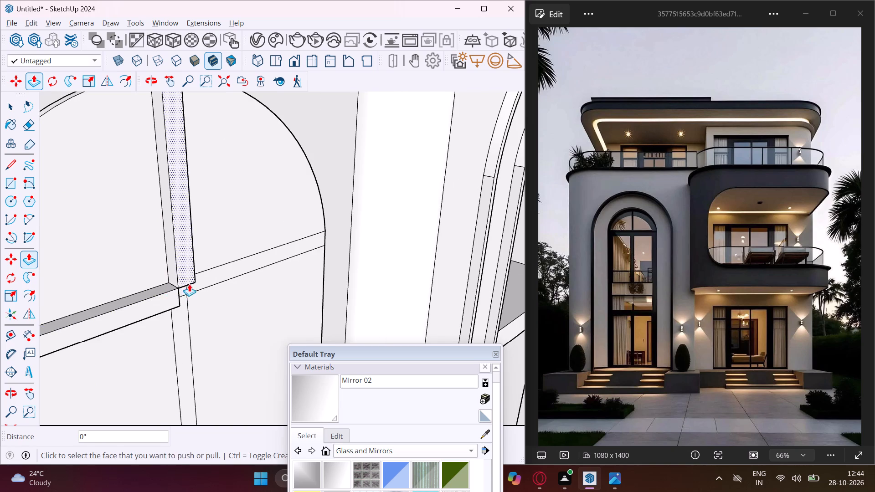
{"action": "scroll", "coordinate": [184, 282], "scroll_direction": "up", "scroll_amount": 1}
{"action": "middle_click_drag", "start_coordinate": [181, 282], "coordinate": [136, 256]}
{"action": "scroll", "coordinate": [164, 262], "scroll_direction": "up", "scroll_amount": 4}
{"action": "double_click", "coordinate": [152, 262]}
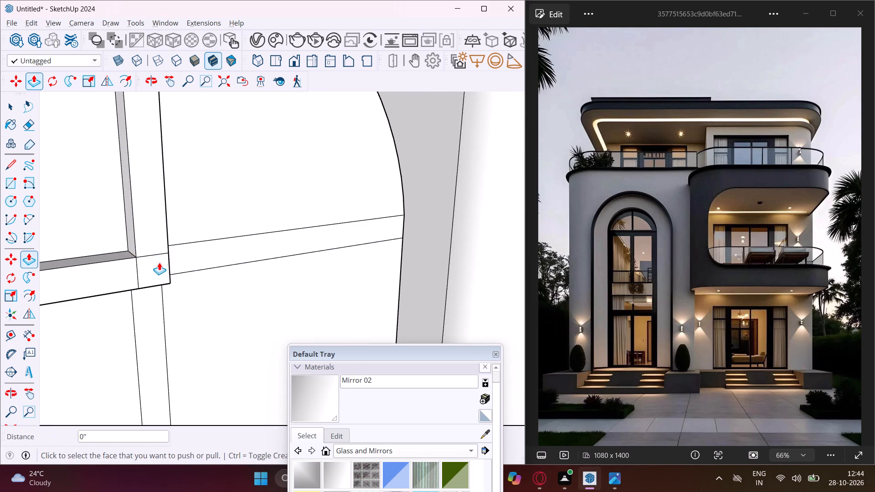
{"action": "double_click", "coordinate": [180, 256]}
Extrude the vertical bar below the arch's crossbar until its face is flush with the crossbar.
{"action": "left_click", "coordinate": [156, 306]}
{"action": "left_click", "coordinate": [153, 305]}
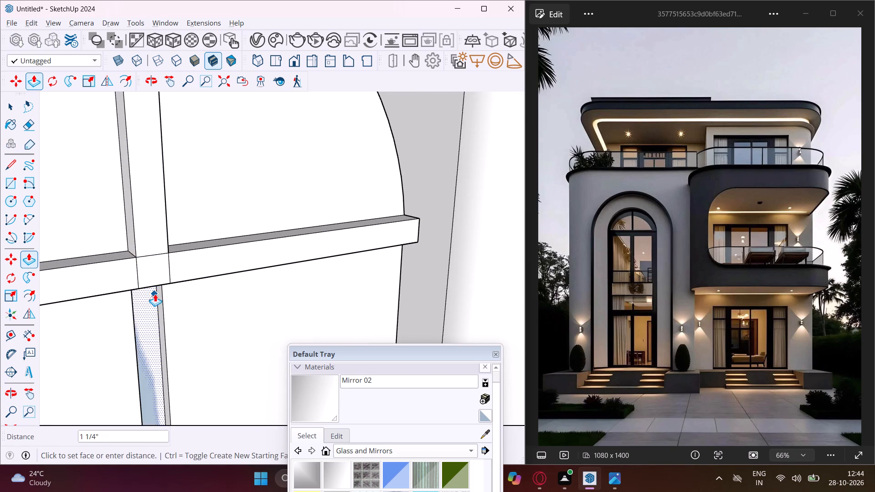
{"action": "left_click", "coordinate": [177, 276]}
Extrude the first crossbar below the arch's crossbar flush with the vertical bar, on both sides of it.
{"action": "scroll", "coordinate": [165, 214], "scroll_direction": "down", "scroll_amount": 6}
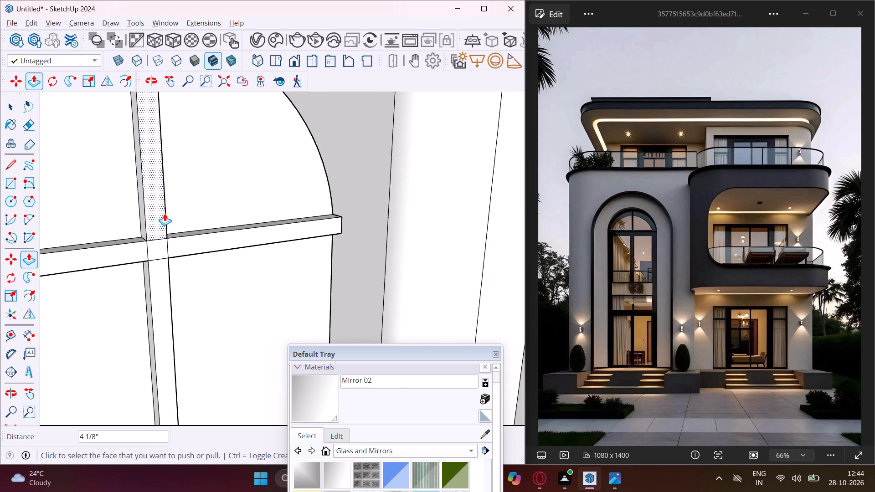
{"action": "scroll", "coordinate": [165, 208], "scroll_direction": "down", "scroll_amount": 17}
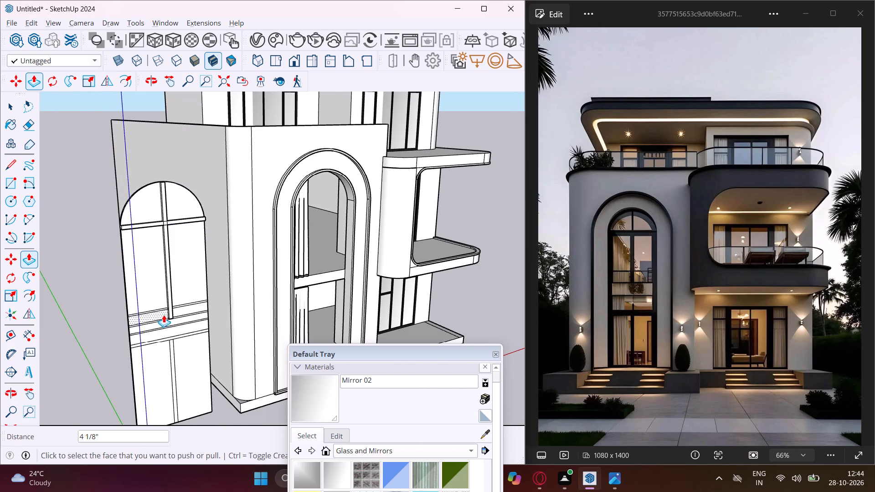
{"action": "scroll", "coordinate": [163, 307], "scroll_direction": "up", "scroll_amount": 20}
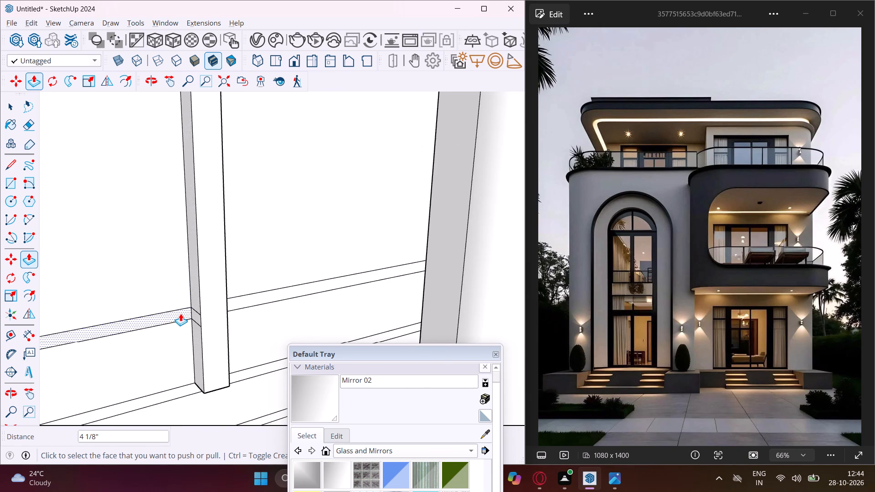
{"action": "double_click", "coordinate": [180, 313]}
{"action": "double_click", "coordinate": [245, 302]}
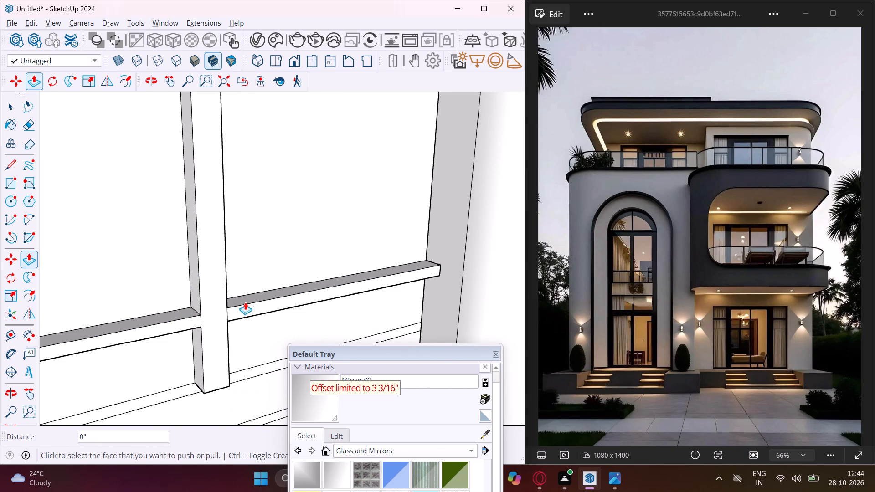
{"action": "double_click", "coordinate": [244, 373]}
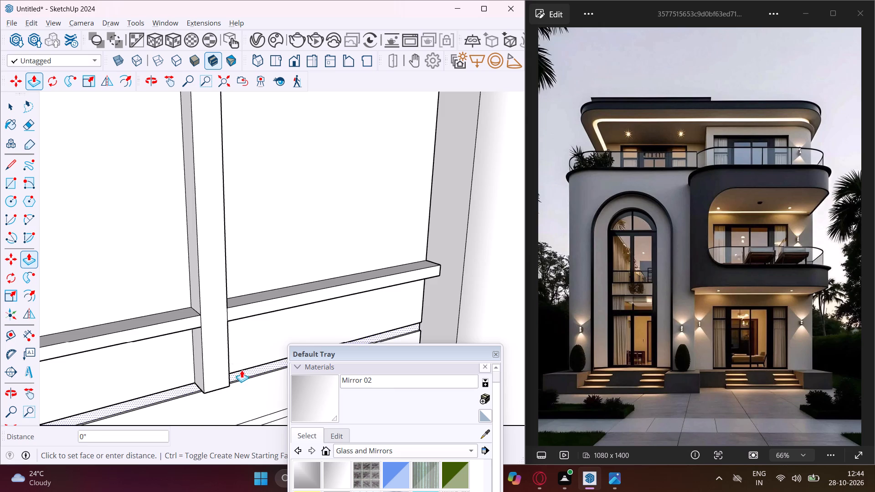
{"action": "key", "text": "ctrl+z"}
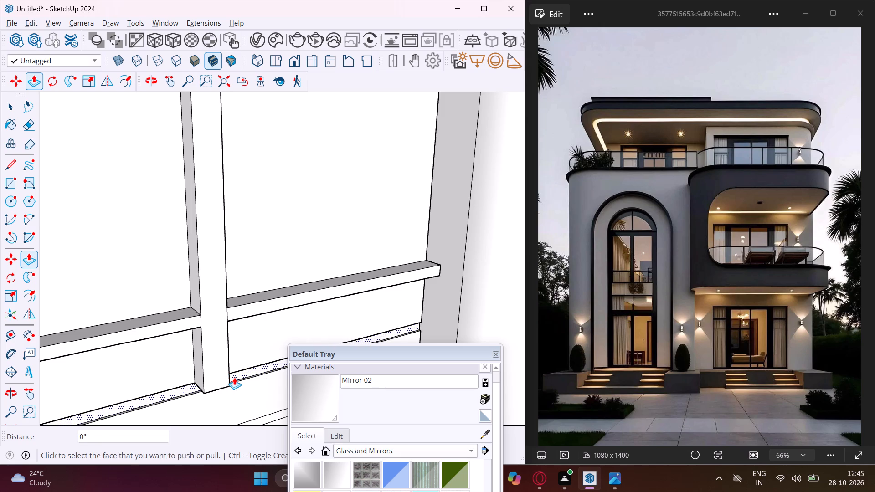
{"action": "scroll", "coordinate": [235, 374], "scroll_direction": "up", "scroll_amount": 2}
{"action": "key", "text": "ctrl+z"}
Extrude the second crossbar 3 3/16" to be flush with the vertical bar, and the third crossbar by the same depth.
{"action": "scroll", "coordinate": [236, 374], "scroll_direction": "up", "scroll_amount": 3}
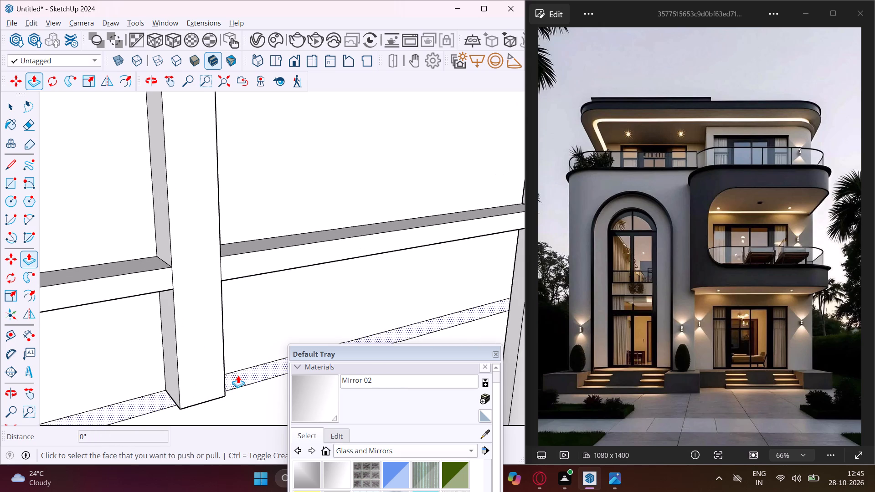
{"action": "left_click", "coordinate": [238, 375]}
{"action": "left_click", "coordinate": [213, 377]}
{"action": "scroll", "coordinate": [200, 305], "scroll_direction": "down", "scroll_amount": 9}
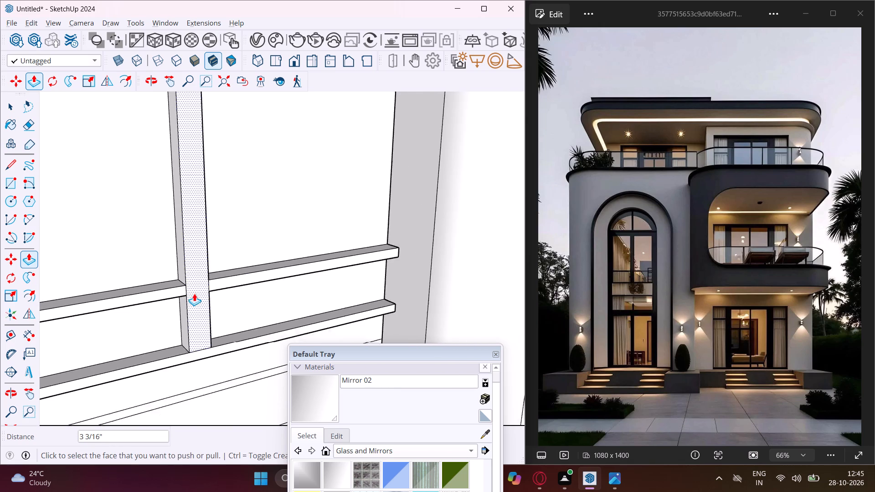
{"action": "scroll", "coordinate": [194, 293], "scroll_direction": "down", "scroll_amount": 3}
{"action": "scroll", "coordinate": [191, 363], "scroll_direction": "up", "scroll_amount": 7}
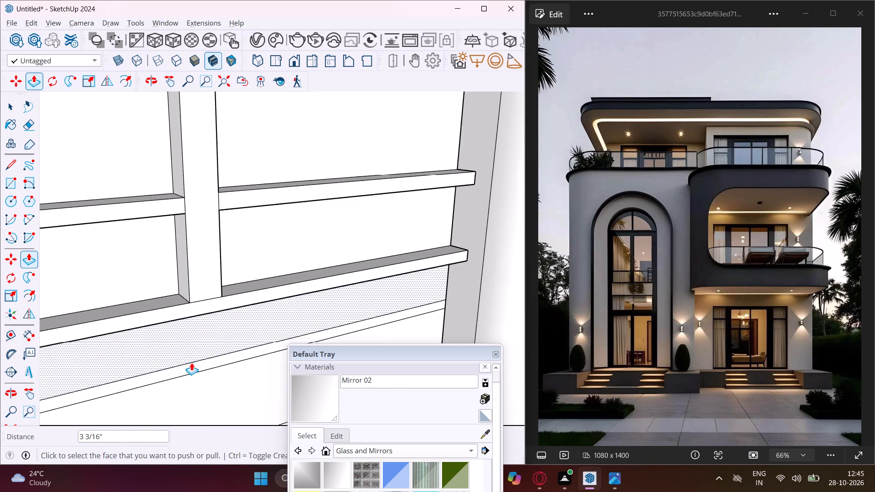
{"action": "scroll", "coordinate": [192, 367], "scroll_direction": "up", "scroll_amount": 3}
{"action": "double_click", "coordinate": [192, 367]}
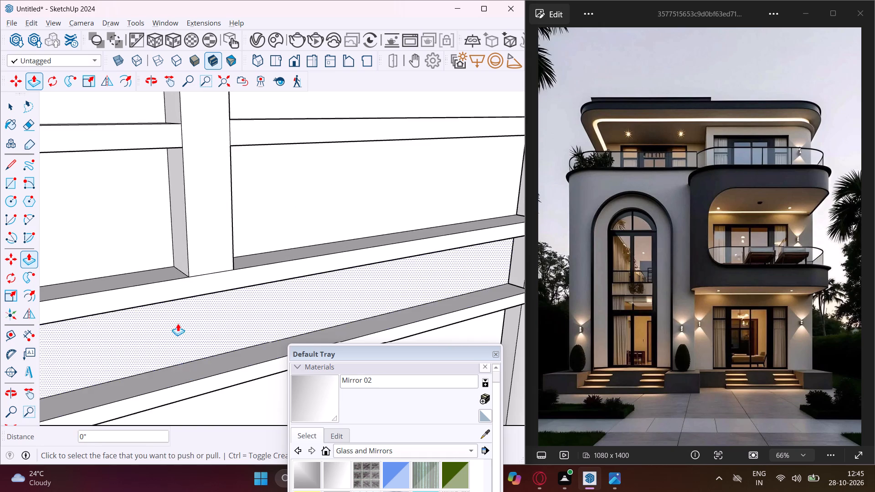
Extrude the lowest crossbar and the lower vertical bar beneath it by the same 3 3/16" depth.
{"action": "scroll", "coordinate": [178, 323], "scroll_direction": "down", "scroll_amount": 15}
{"action": "scroll", "coordinate": [181, 370], "scroll_direction": "up", "scroll_amount": 2}
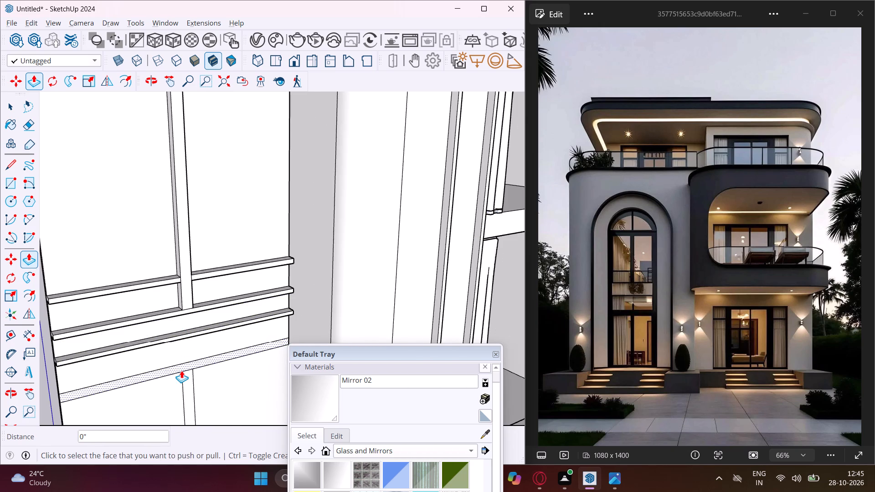
{"action": "scroll", "coordinate": [181, 370], "scroll_direction": "up", "scroll_amount": 5}
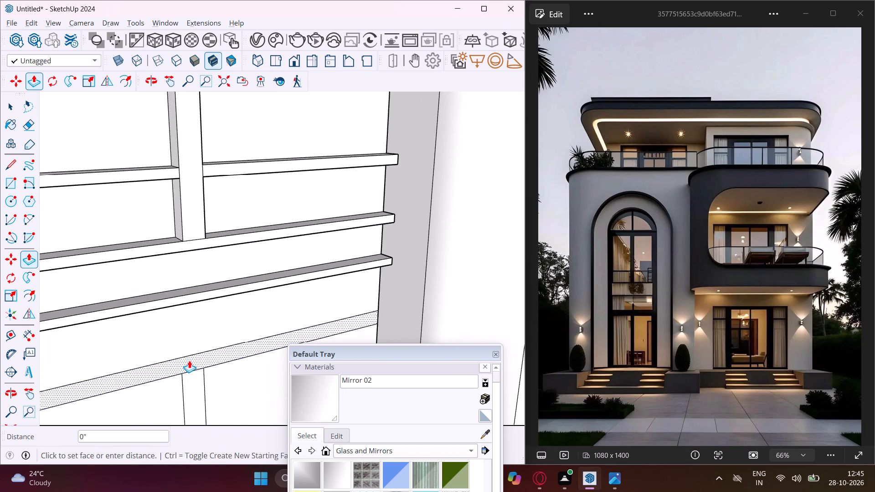
{"action": "double_click", "coordinate": [189, 360]}
{"action": "double_click", "coordinate": [196, 386]}
{"action": "middle_click_drag", "start_coordinate": [194, 317], "coordinate": [320, 302]}
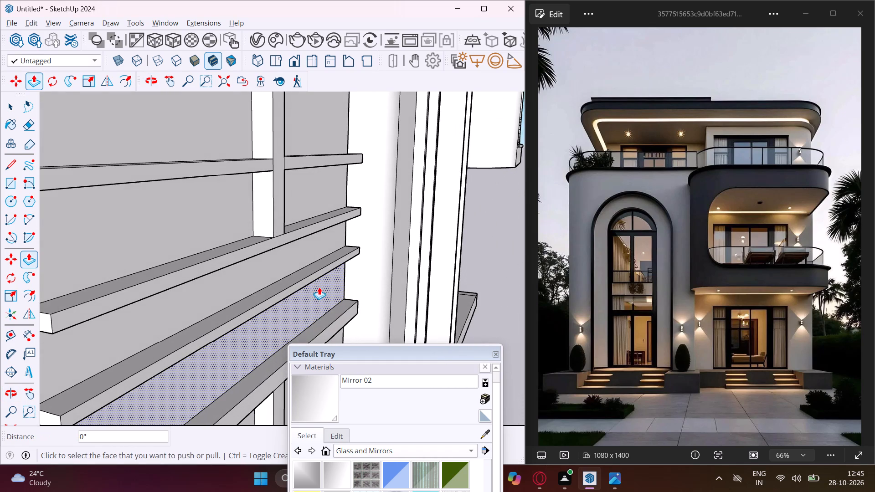
Undo the bar and crossbar extrusions on the arched panel until all its divisions are flat again.
{"action": "scroll", "coordinate": [308, 284], "scroll_direction": "down", "scroll_amount": 18}
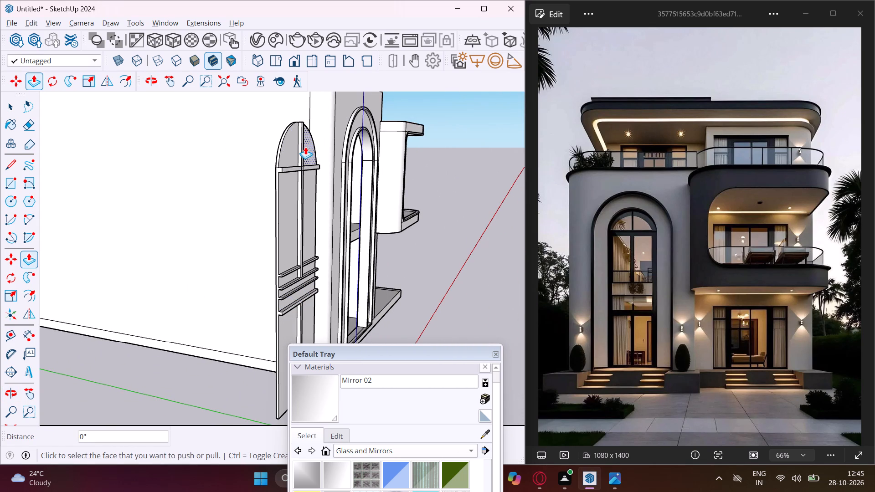
{"action": "key", "text": "ctrl+z"}
{"action": "key", "text": "ctrl+z"}
{"action": "key", "text": "ctrl+z"}
{"action": "key", "text": "ctrl+z"}
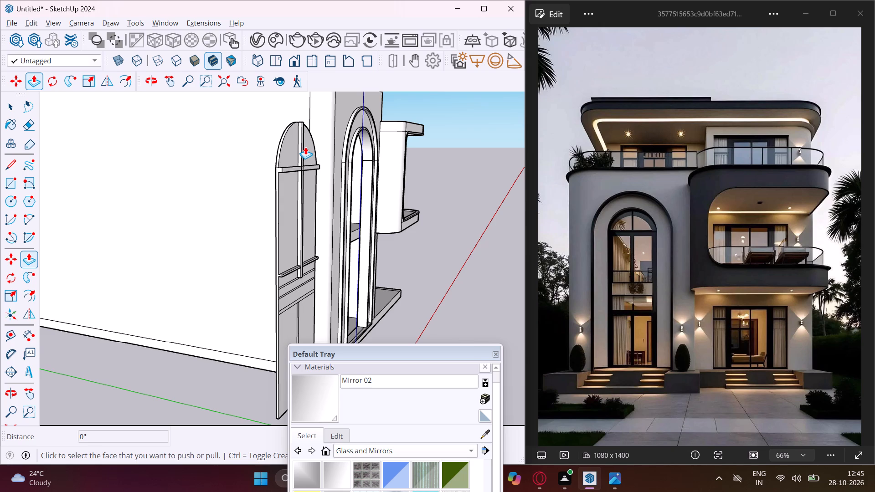
{"action": "key", "text": "ctrl+z"}
{"action": "key", "text": "ctrl+z"}
{"action": "key", "text": "ctrl+z"}
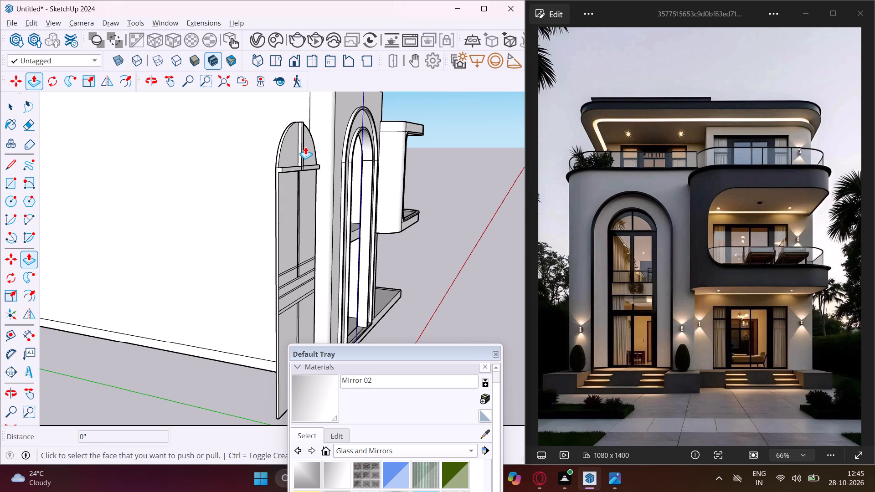
{"action": "key", "text": "ctrl+z"}
{"action": "key", "text": "ctrl+z"}
{"action": "key", "text": "ctrl+z"}
{"action": "key", "text": "ctrl+z"}
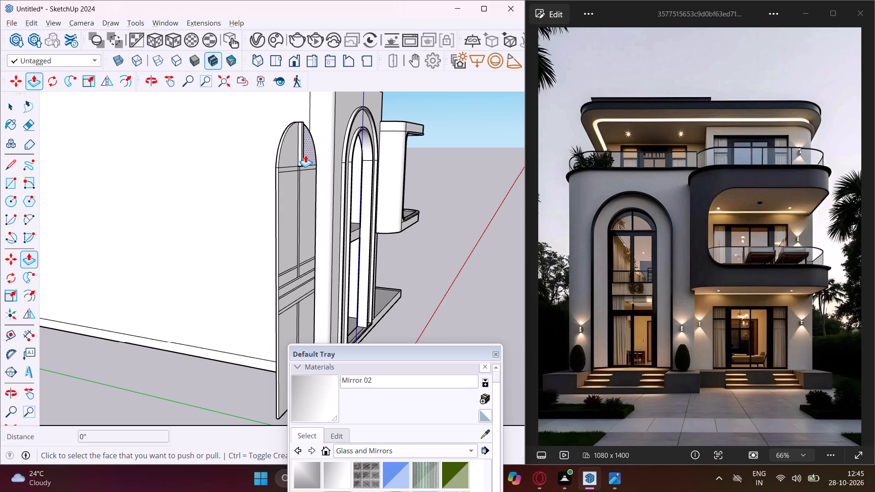
{"action": "key", "text": "ctrl+z"}
Extrude the vertical bar inside the arch's rounded top 1 1/16" outward.
{"action": "scroll", "coordinate": [302, 158], "scroll_direction": "up", "scroll_amount": 9}
{"action": "middle_click_drag", "start_coordinate": [302, 158], "coordinate": [232, 199]}
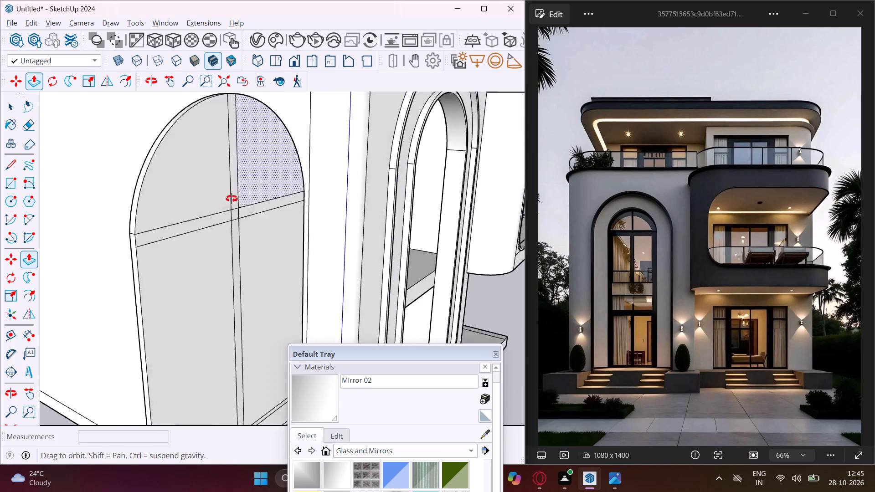
{"action": "middle_click_drag", "start_coordinate": [232, 199], "coordinate": [177, 220]}
{"action": "scroll", "coordinate": [136, 202], "scroll_direction": "up", "scroll_amount": 6}
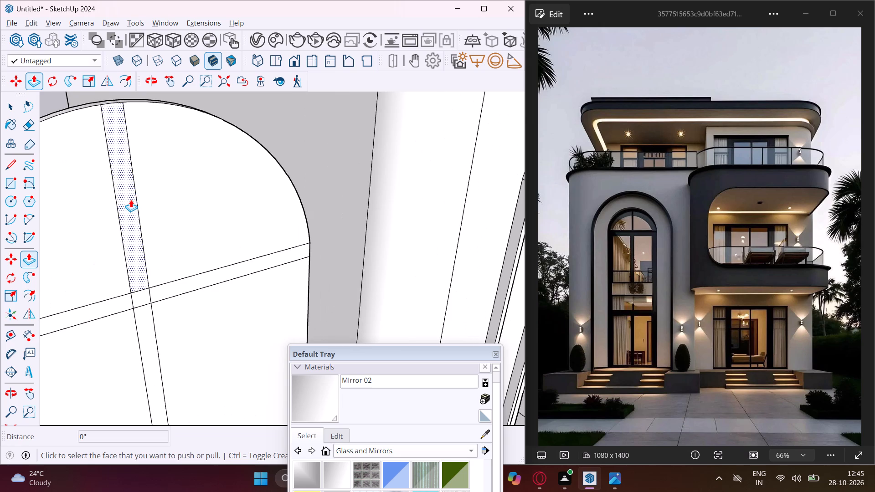
{"action": "left_click", "coordinate": [131, 200]}
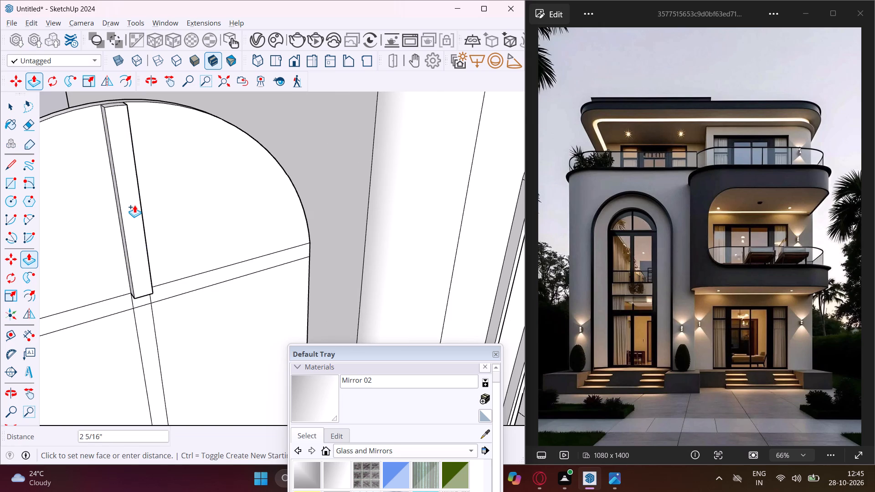
{"action": "middle_click_drag", "start_coordinate": [134, 205], "coordinate": [289, 268]}
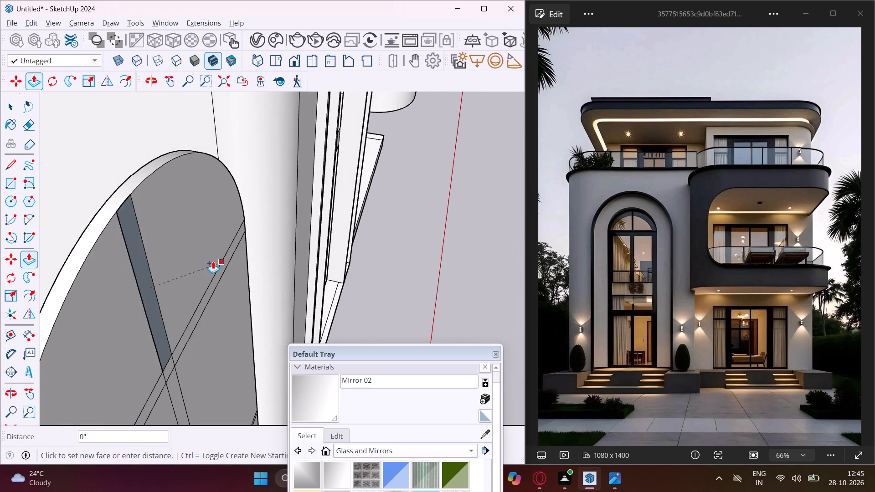
{"action": "left_click", "coordinate": [165, 255]}
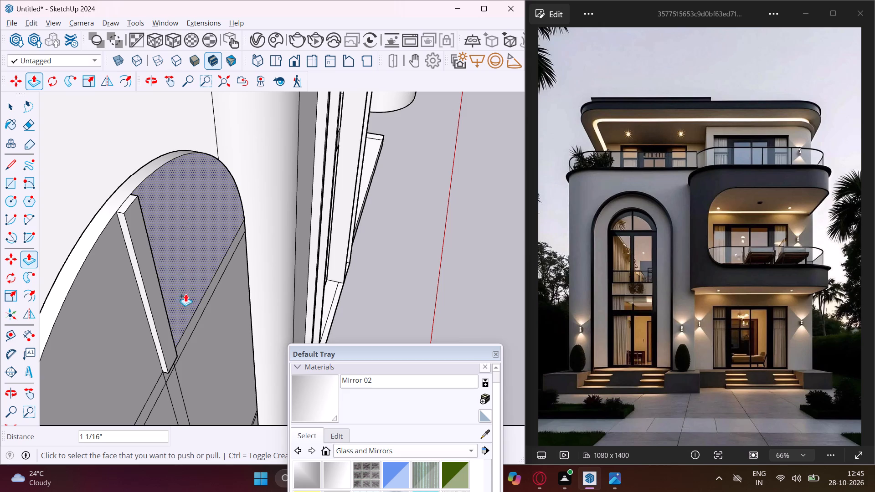
Extrude the arch's crossbar on both sides, its centre junction and the vertical bar below it by the same 1 1/16".
{"action": "scroll", "coordinate": [164, 381], "scroll_direction": "up", "scroll_amount": 8}
{"action": "double_click", "coordinate": [161, 381]}
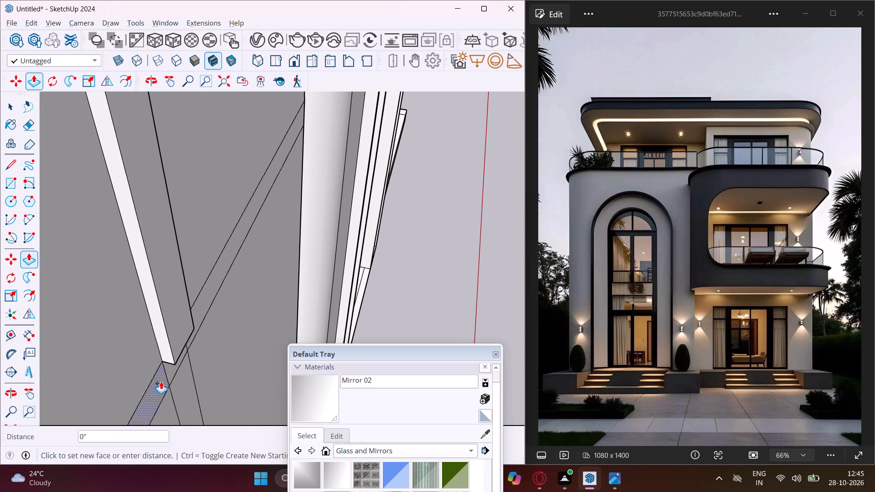
{"action": "middle_click_drag", "start_coordinate": [138, 342], "coordinate": [98, 313]}
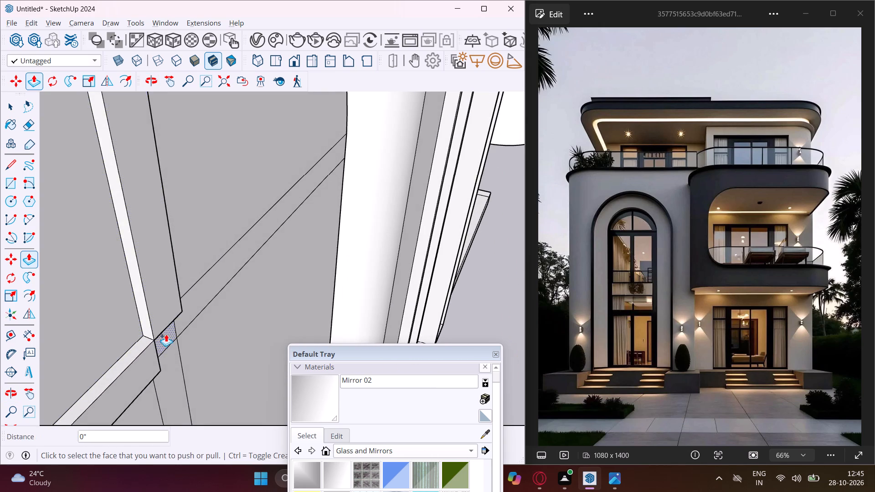
{"action": "scroll", "coordinate": [169, 338], "scroll_direction": "up", "scroll_amount": 3}
{"action": "double_click", "coordinate": [169, 338]}
{"action": "double_click", "coordinate": [201, 299]}
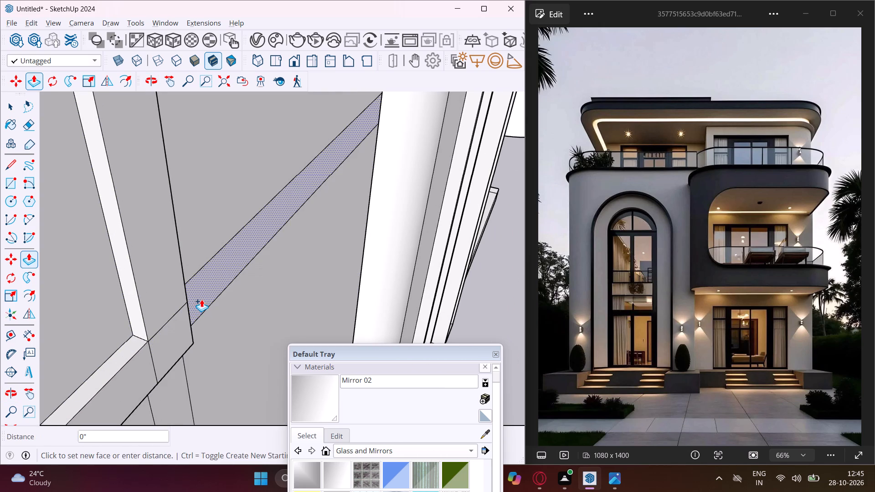
{"action": "double_click", "coordinate": [175, 385]}
Extrude the first crossbar below the arch's crossbar by the same 1 1/16", on both sides of the vertical bar.
{"action": "scroll", "coordinate": [161, 303], "scroll_direction": "down", "scroll_amount": 6}
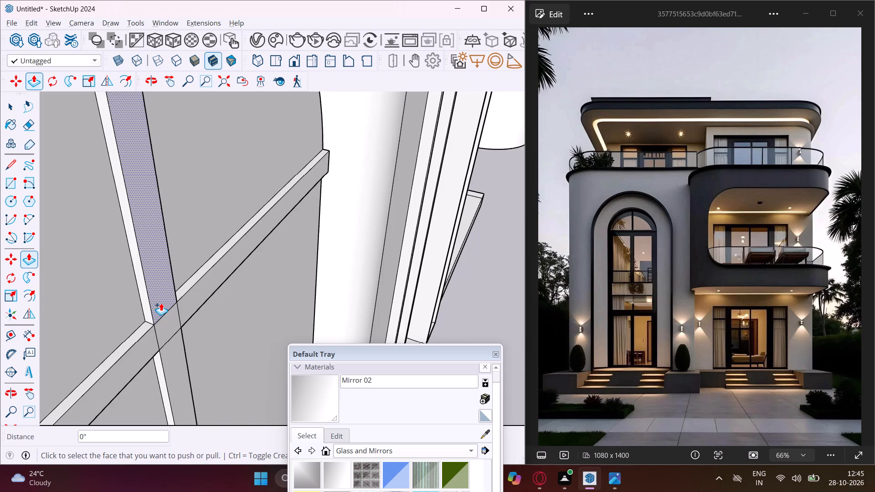
{"action": "scroll", "coordinate": [161, 301], "scroll_direction": "down", "scroll_amount": 17}
{"action": "middle_click_drag", "start_coordinate": [172, 351], "coordinate": [160, 326]}
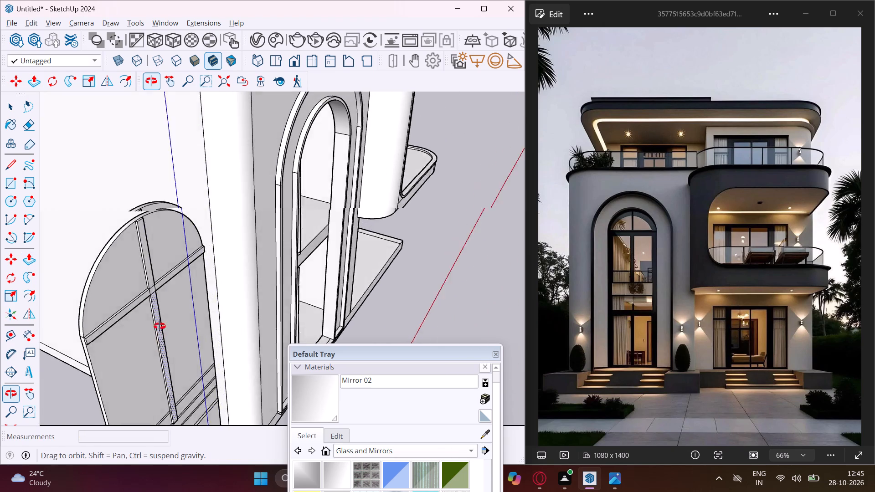
{"action": "middle_click_drag", "start_coordinate": [160, 326], "coordinate": [169, 254]}
{"action": "scroll", "coordinate": [169, 356], "scroll_direction": "up", "scroll_amount": 9}
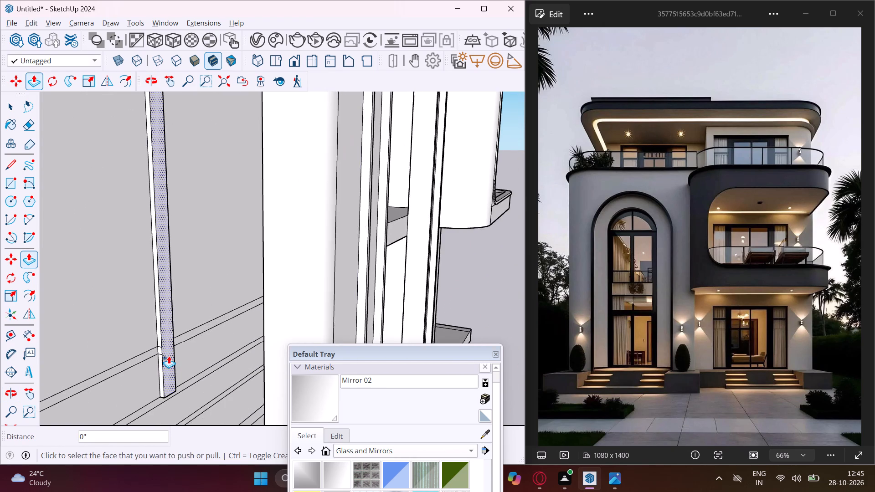
{"action": "scroll", "coordinate": [168, 356], "scroll_direction": "up", "scroll_amount": 9}
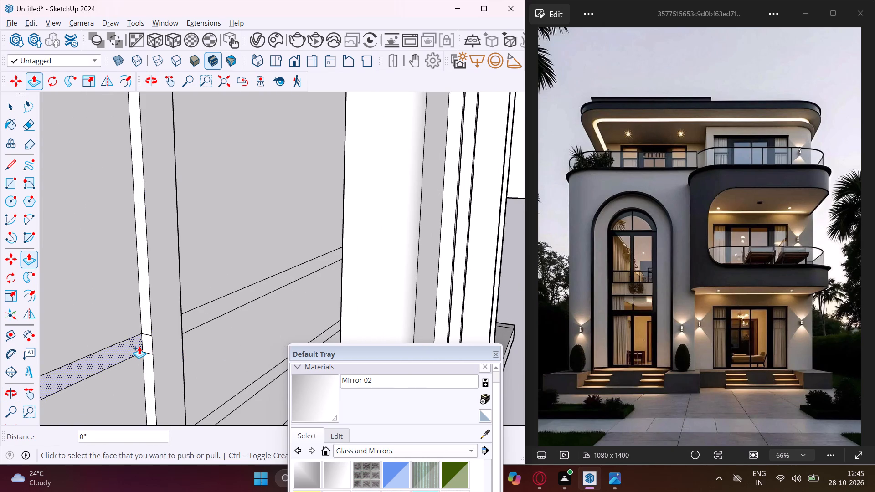
{"action": "double_click", "coordinate": [139, 346]}
{"action": "double_click", "coordinate": [191, 322]}
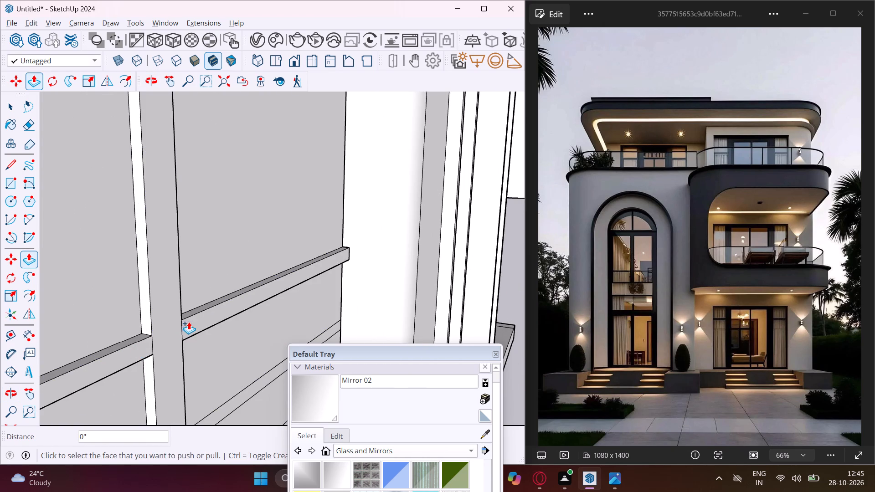
Extrude the second and third lower crossbars by the same 1 1/16" depth.
{"action": "scroll", "coordinate": [162, 299], "scroll_direction": "down", "scroll_amount": 9}
{"action": "scroll", "coordinate": [159, 375], "scroll_direction": "up", "scroll_amount": 3}
{"action": "scroll", "coordinate": [159, 375], "scroll_direction": "down", "scroll_amount": 1}
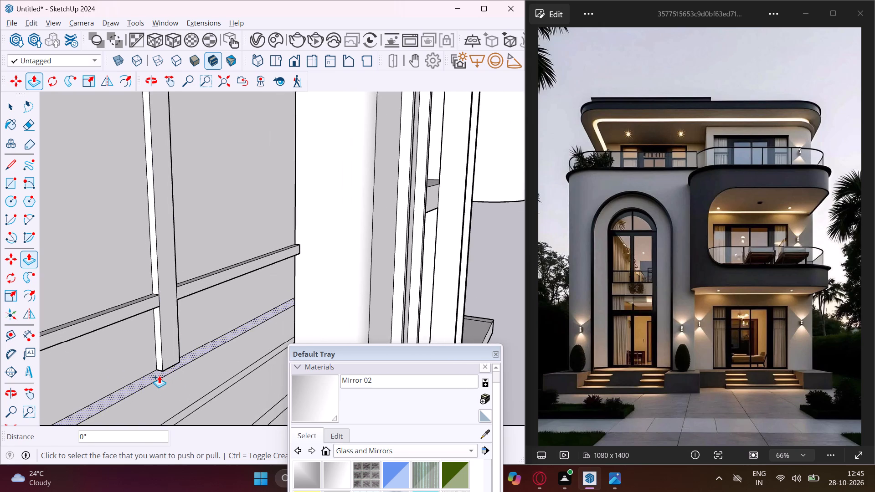
{"action": "scroll", "coordinate": [159, 375], "scroll_direction": "up", "scroll_amount": 6}
{"action": "double_click", "coordinate": [153, 374]}
{"action": "scroll", "coordinate": [174, 330], "scroll_direction": "down", "scroll_amount": 5}
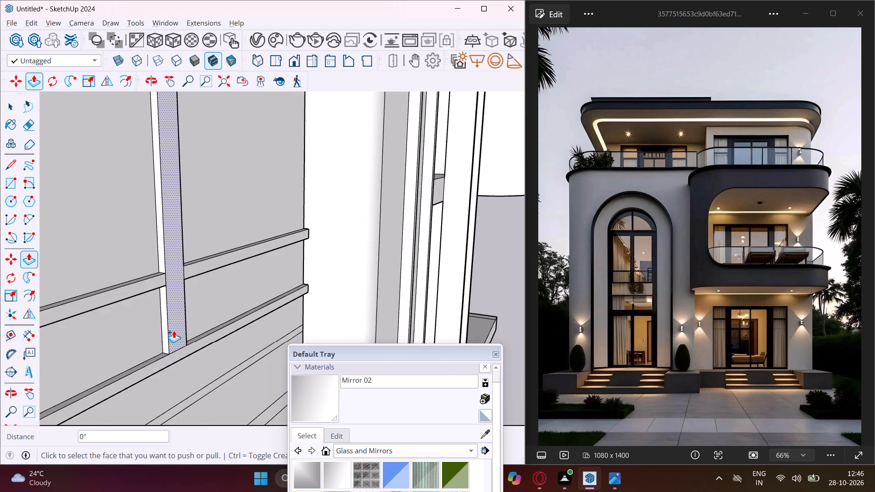
{"action": "scroll", "coordinate": [174, 326], "scroll_direction": "down", "scroll_amount": 5}
{"action": "scroll", "coordinate": [173, 379], "scroll_direction": "up", "scroll_amount": 6}
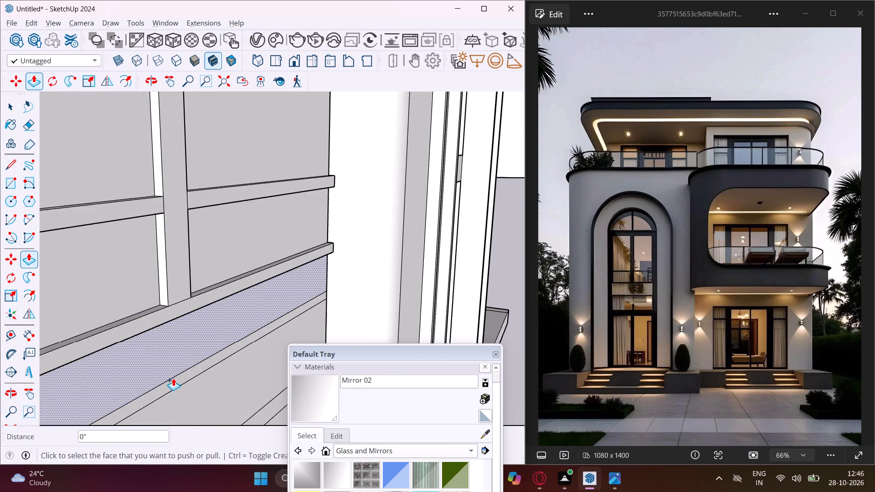
{"action": "scroll", "coordinate": [173, 378], "scroll_direction": "up", "scroll_amount": 4}
{"action": "double_click", "coordinate": [182, 385]}
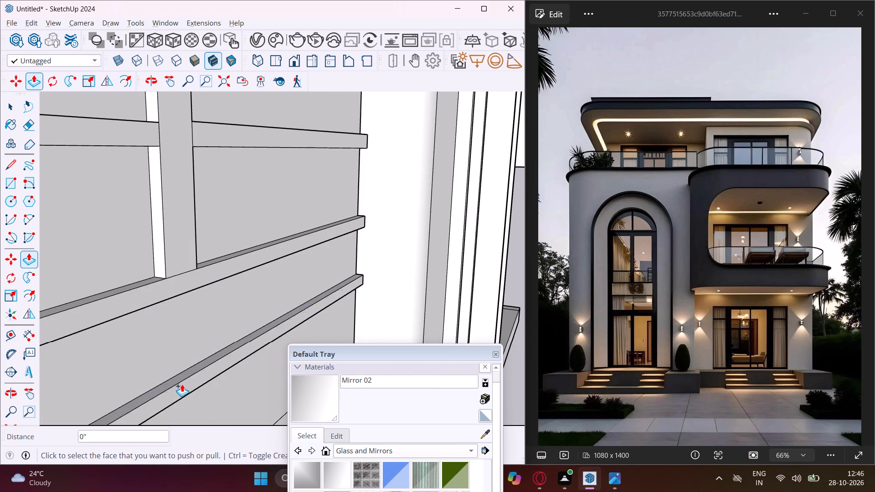
Extrude the lowest crossbar and the lower vertical bar beneath it by the same 1 1/16" depth.
{"action": "scroll", "coordinate": [172, 311], "scroll_direction": "down", "scroll_amount": 16}
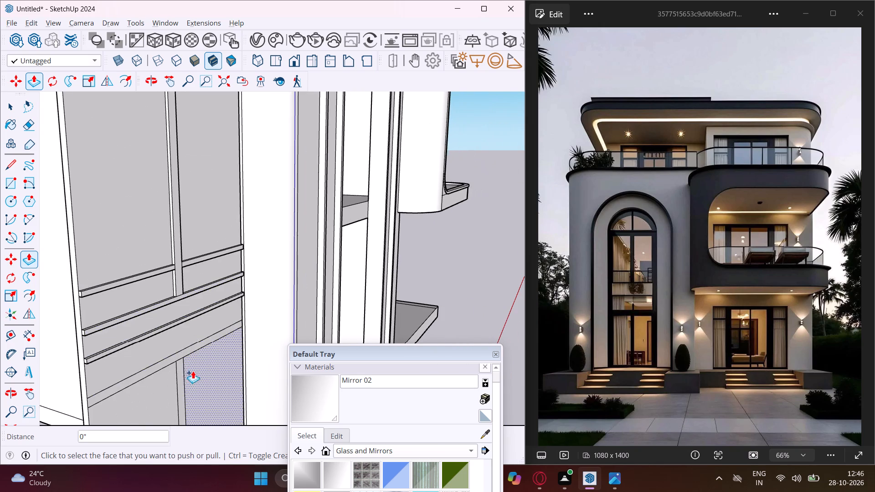
{"action": "scroll", "coordinate": [187, 368], "scroll_direction": "up", "scroll_amount": 13}
{"action": "double_click", "coordinate": [175, 348]}
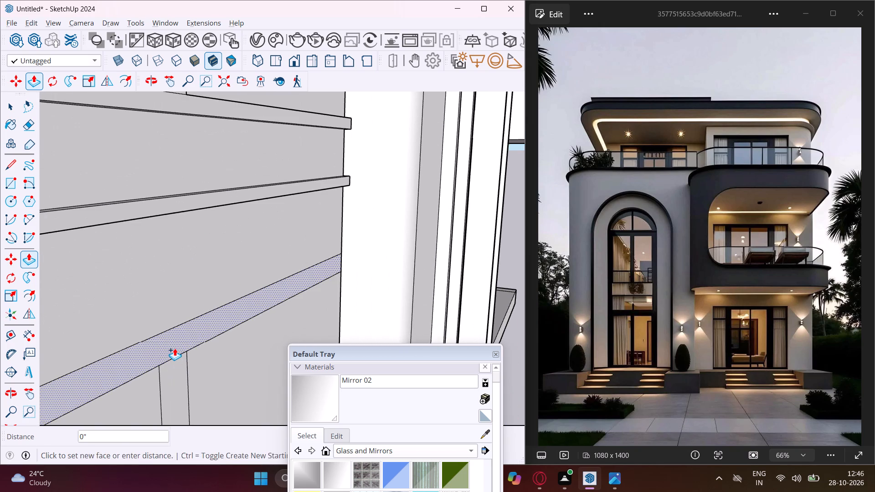
{"action": "double_click", "coordinate": [183, 371]}
{"action": "scroll", "coordinate": [174, 321], "scroll_direction": "down", "scroll_amount": 12}
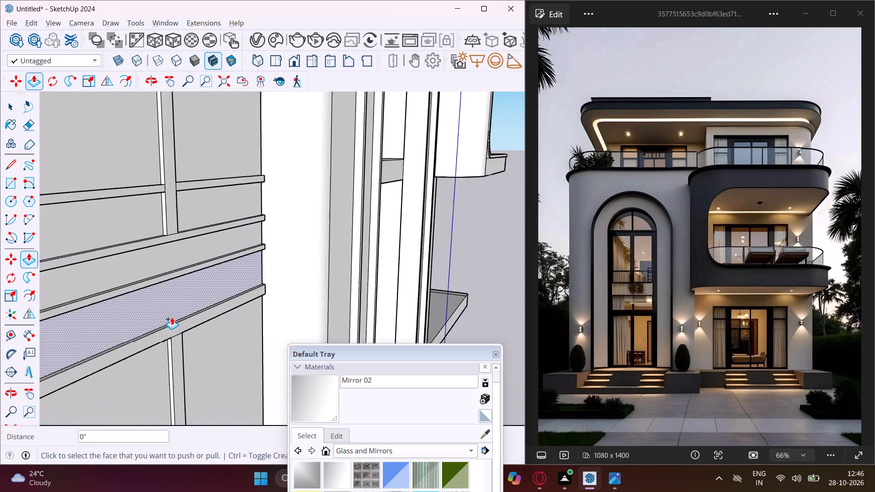
{"action": "scroll", "coordinate": [166, 305], "scroll_direction": "down", "scroll_amount": 17}
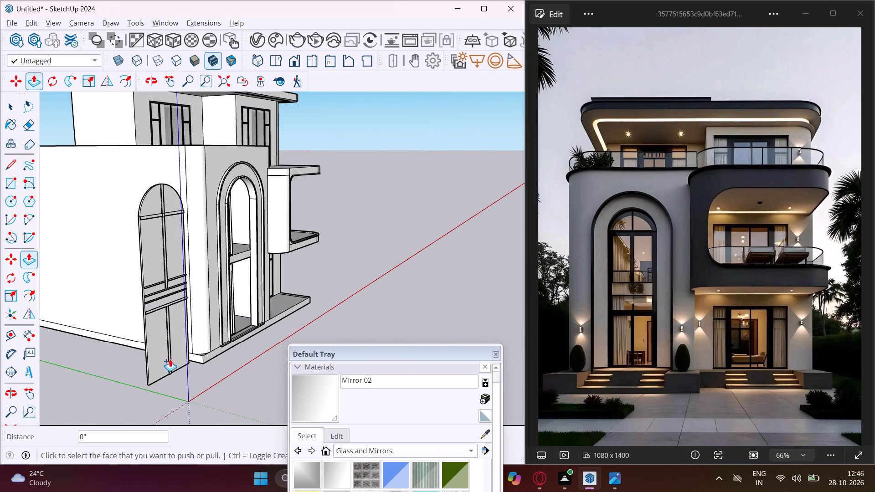
{"action": "key", "text": "Escape"}
{"action": "key", "text": "space"}
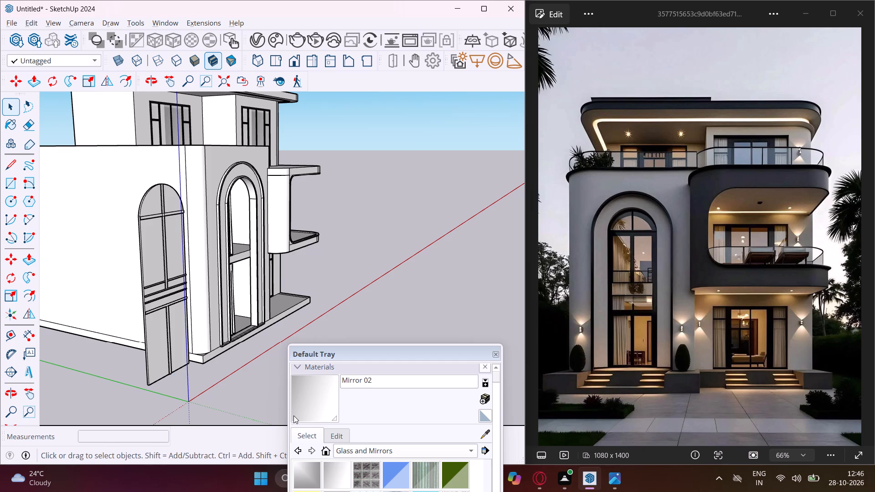
Paint the two panes in the arch's rounded top and the two tall panes below them with Mirror 02.
{"action": "left_click", "coordinate": [321, 403]}
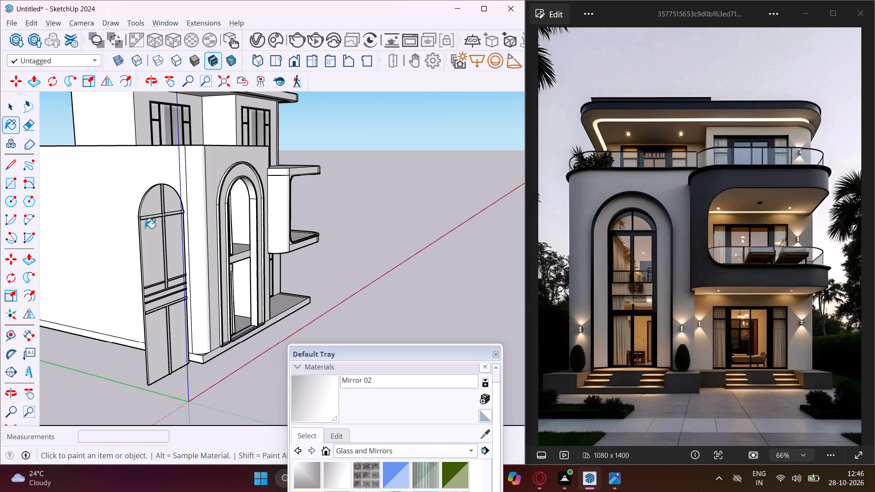
{"action": "scroll", "coordinate": [141, 199], "scroll_direction": "up", "scroll_amount": 9}
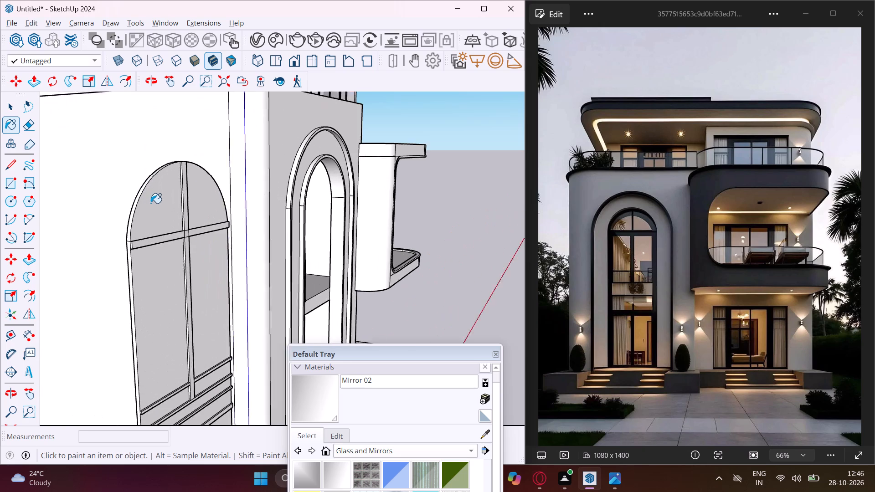
{"action": "scroll", "coordinate": [151, 203], "scroll_direction": "up", "scroll_amount": 1}
{"action": "left_click", "coordinate": [152, 205]}
{"action": "left_click", "coordinate": [201, 205]}
{"action": "left_click", "coordinate": [153, 277]}
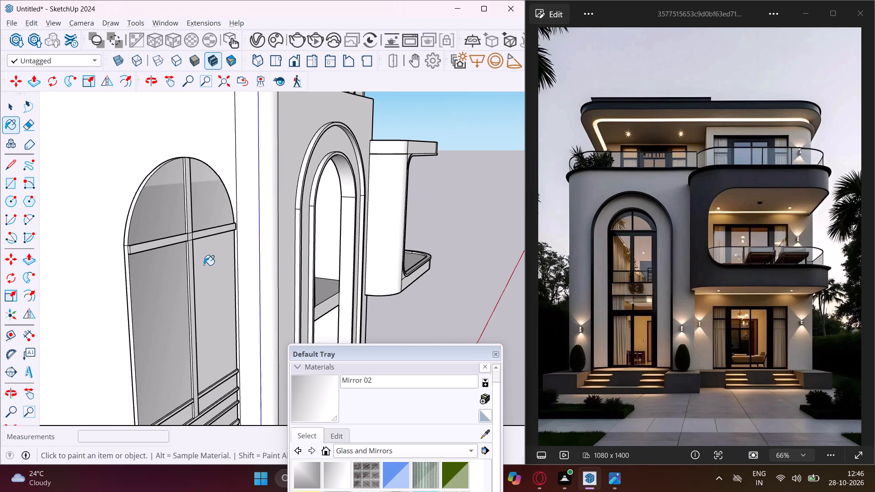
{"action": "left_click", "coordinate": [223, 260]}
Paint the panes between the lower crossbars and the two panes beneath the lowest crossbar with Mirror 02.
{"action": "scroll", "coordinate": [177, 224], "scroll_direction": "down", "scroll_amount": 9}
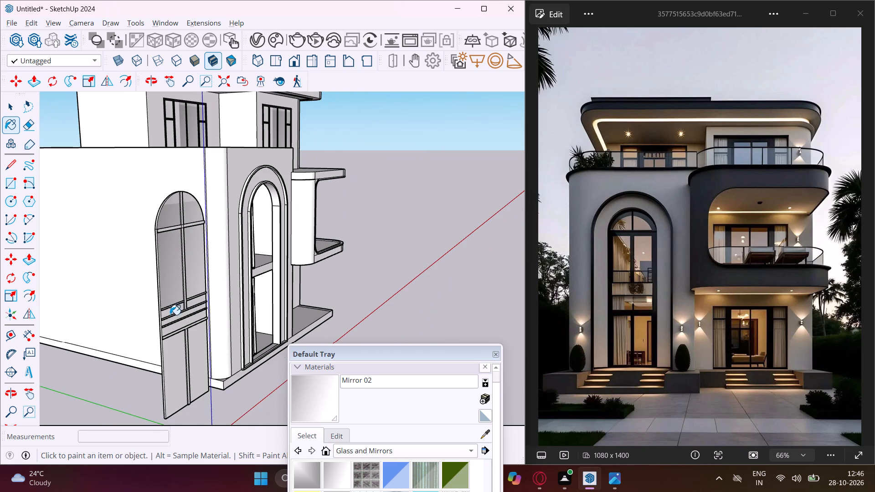
{"action": "scroll", "coordinate": [170, 314], "scroll_direction": "up", "scroll_amount": 12}
{"action": "left_click", "coordinate": [175, 311]}
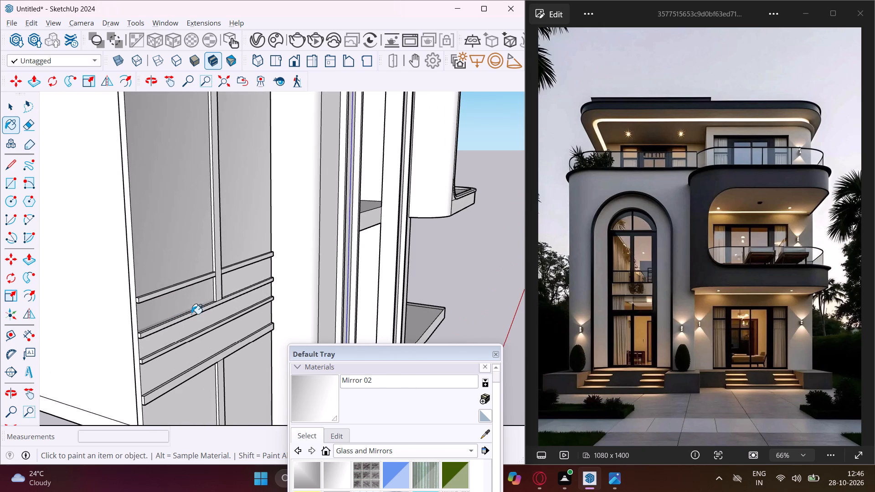
{"action": "left_click", "coordinate": [239, 281]}
{"action": "left_click", "coordinate": [207, 322]}
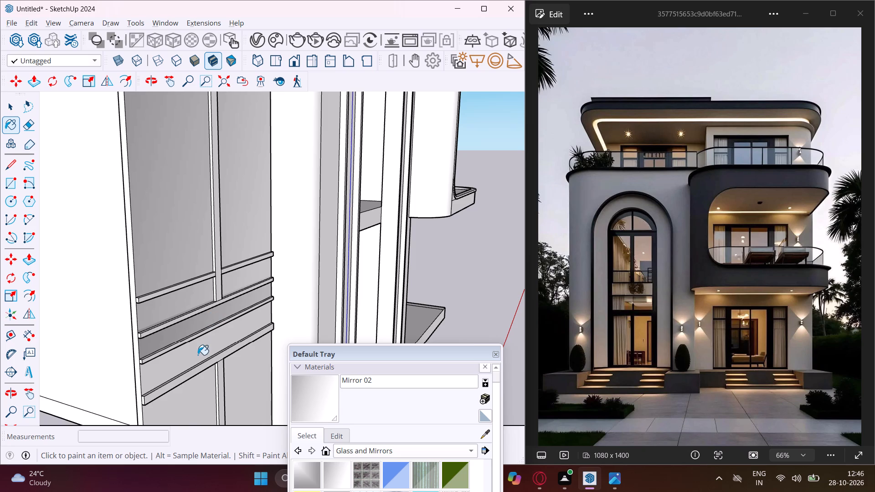
{"action": "left_click", "coordinate": [198, 355]}
{"action": "left_click", "coordinate": [200, 394]}
{"action": "left_click", "coordinate": [237, 374]}
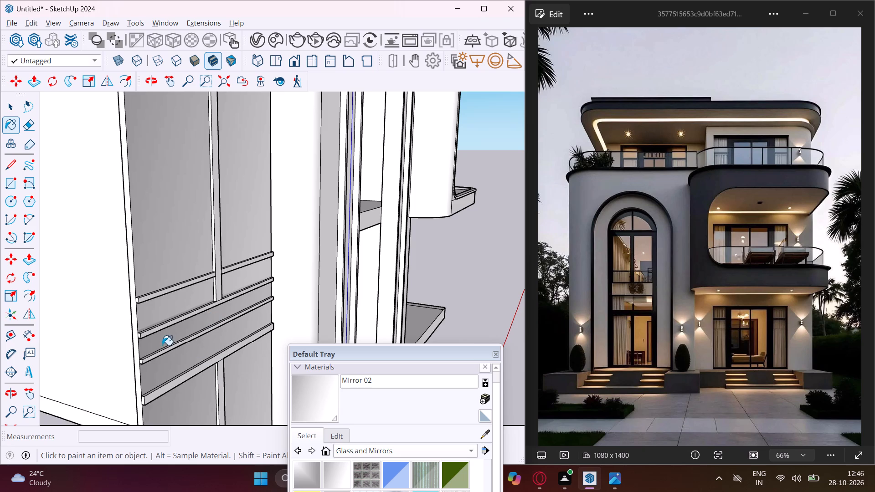
Paint the back face of the arched panel with Mirror 02.
{"action": "middle_click_drag", "start_coordinate": [162, 345], "coordinate": [393, 355]}
{"action": "left_click", "coordinate": [351, 286]}
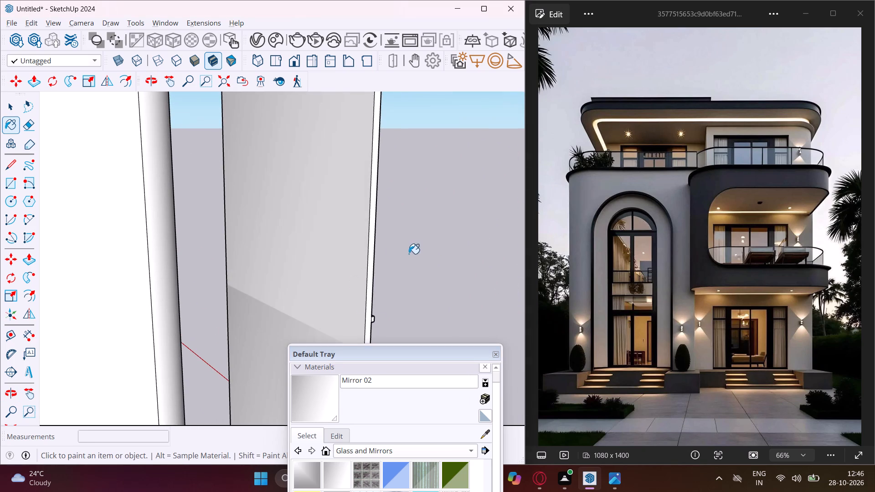
{"action": "middle_click_drag", "start_coordinate": [410, 252], "coordinate": [201, 263]}
{"action": "scroll", "coordinate": [199, 263], "scroll_direction": "down", "scroll_amount": 4}
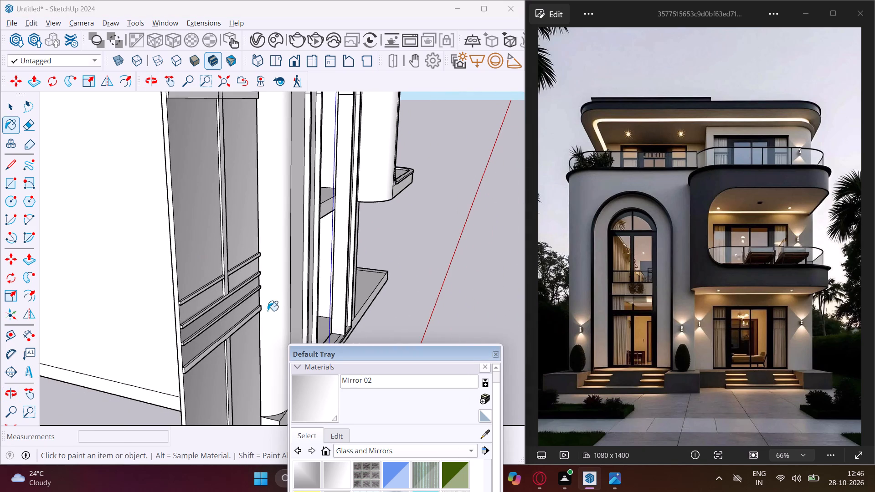
Paint the arched panel's left side edge and curved top edge with the dark grey Color M07 from the Colors collection.
{"action": "left_click", "coordinate": [385, 449]}
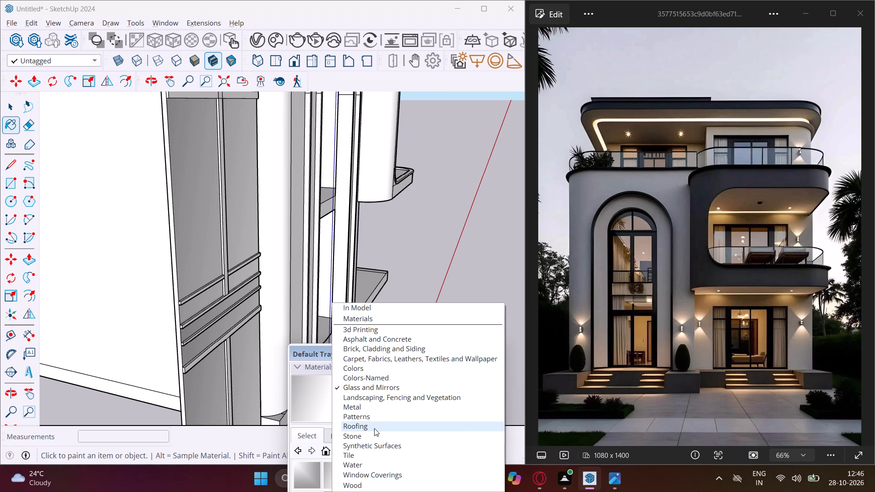
{"action": "left_click", "coordinate": [391, 371]}
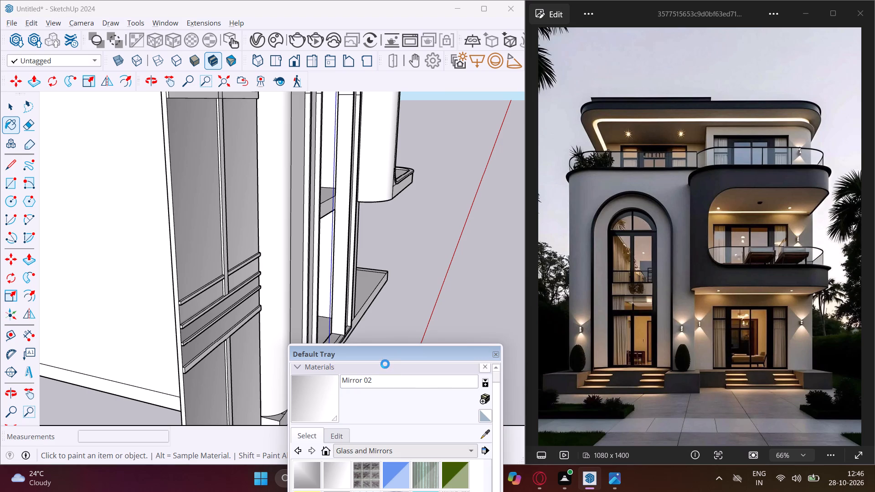
{"action": "scroll", "coordinate": [351, 426], "scroll_direction": "down", "scroll_amount": 6}
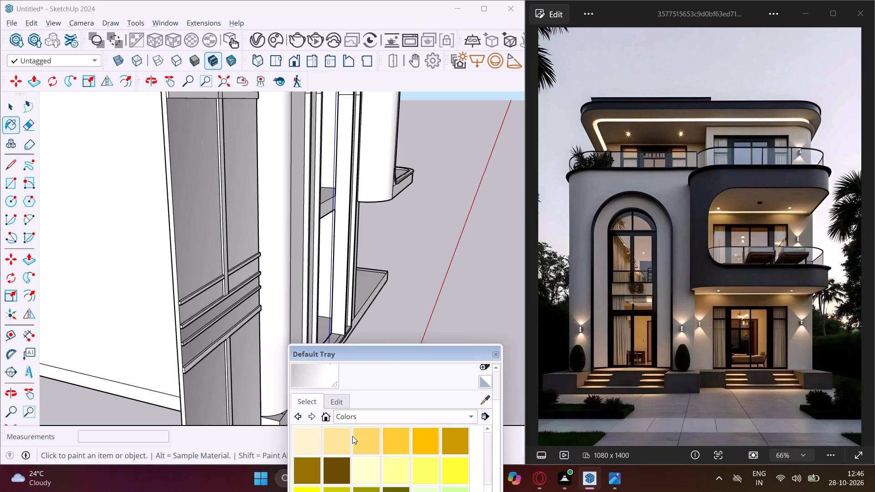
{"action": "scroll", "coordinate": [354, 437], "scroll_direction": "down", "scroll_amount": 12}
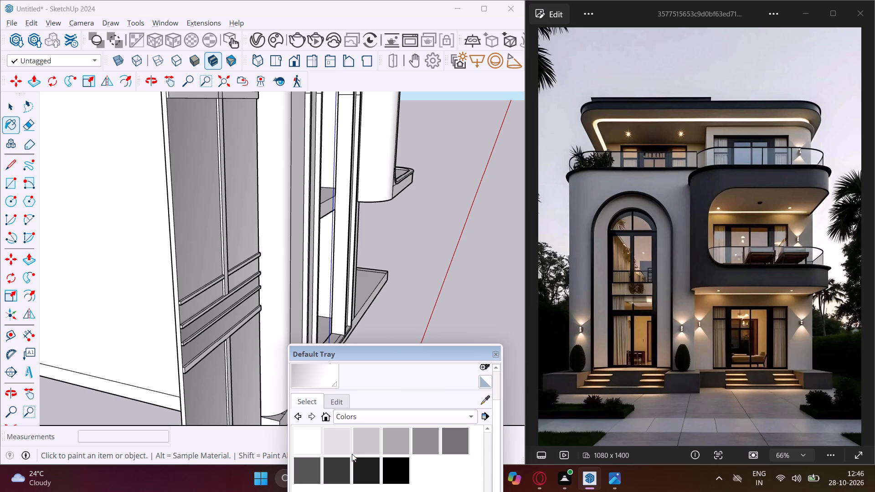
{"action": "left_click", "coordinate": [345, 463]}
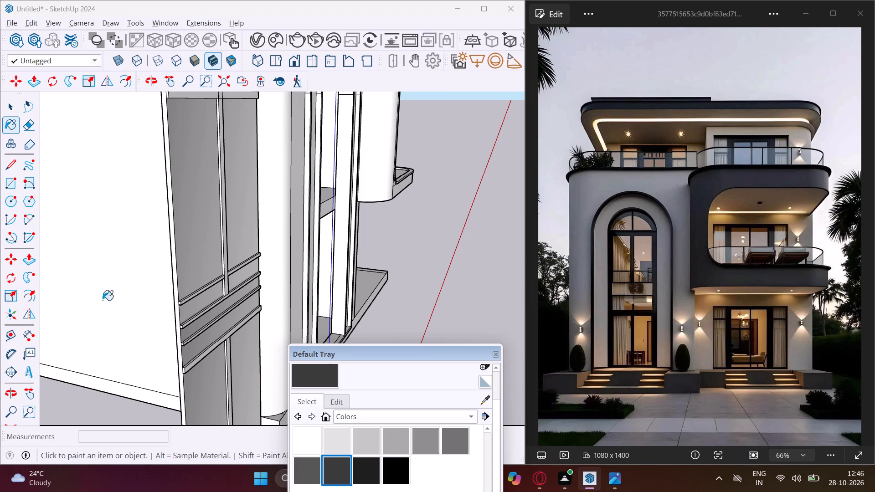
{"action": "scroll", "coordinate": [171, 277], "scroll_direction": "up", "scroll_amount": 8}
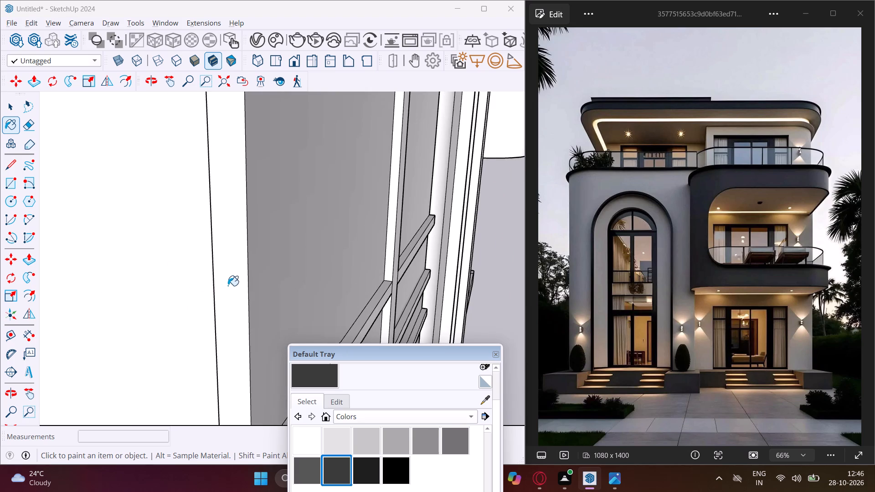
{"action": "left_click", "coordinate": [228, 286]}
{"action": "scroll", "coordinate": [218, 246], "scroll_direction": "down", "scroll_amount": 12}
{"action": "middle_click_drag", "start_coordinate": [222, 258], "coordinate": [241, 358]}
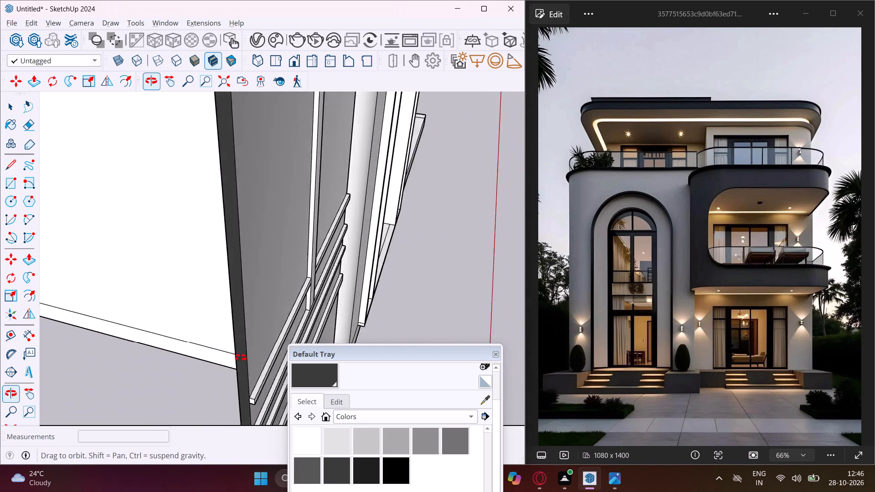
{"action": "middle_click_drag", "start_coordinate": [241, 358], "coordinate": [264, 474]}
{"action": "left_click", "coordinate": [346, 224]}
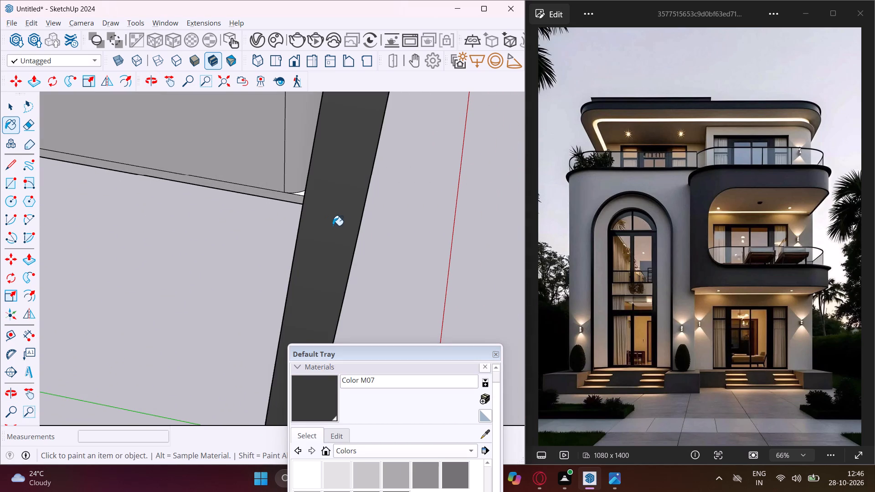
Paint the straight side edge on the right of the arched panel with Color M07.
{"action": "middle_click_drag", "start_coordinate": [304, 233], "coordinate": [127, 244]}
{"action": "scroll", "coordinate": [125, 239], "scroll_direction": "down", "scroll_amount": 8}
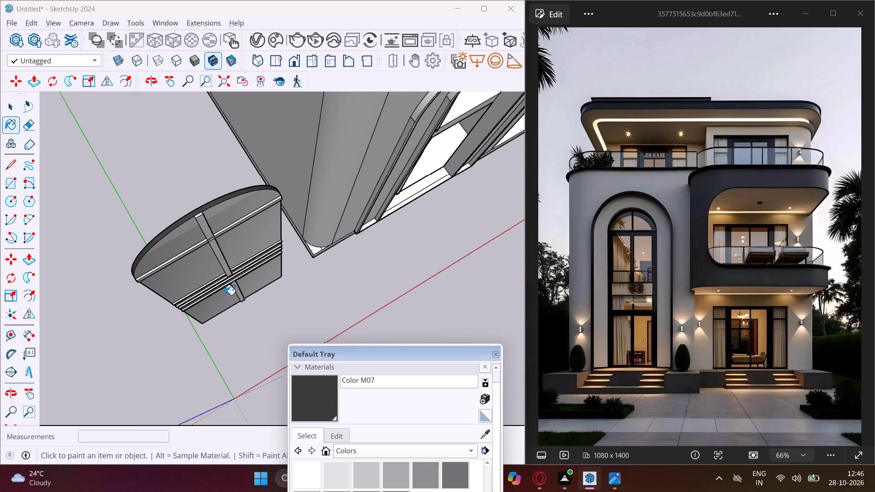
{"action": "middle_click_drag", "start_coordinate": [262, 306], "coordinate": [24, 192]}
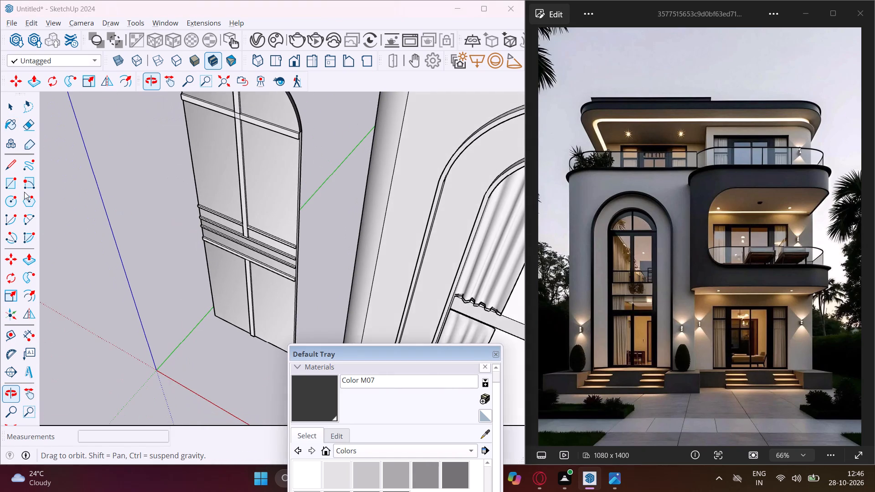
{"action": "scroll", "coordinate": [303, 139], "scroll_direction": "up", "scroll_amount": 8}
{"action": "left_click", "coordinate": [299, 138]}
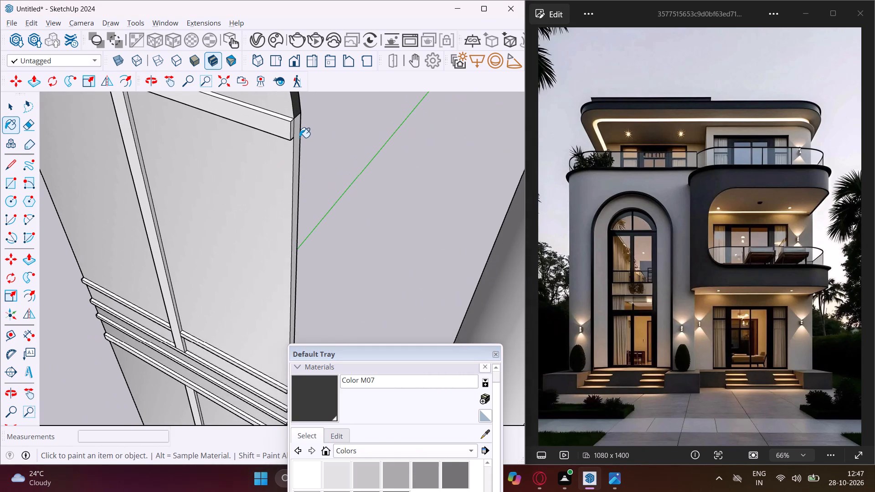
{"action": "scroll", "coordinate": [297, 134], "scroll_direction": "up", "scroll_amount": 4}
{"action": "left_click", "coordinate": [297, 134]}
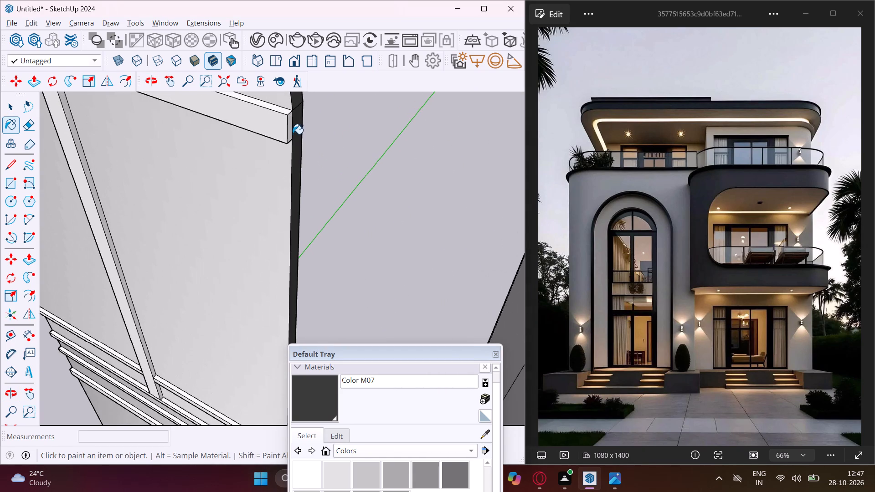
Paint the end, front and top faces of the upper crossbar's right half with Color M07.
{"action": "left_click", "coordinate": [288, 129]}
{"action": "left_click", "coordinate": [283, 115]}
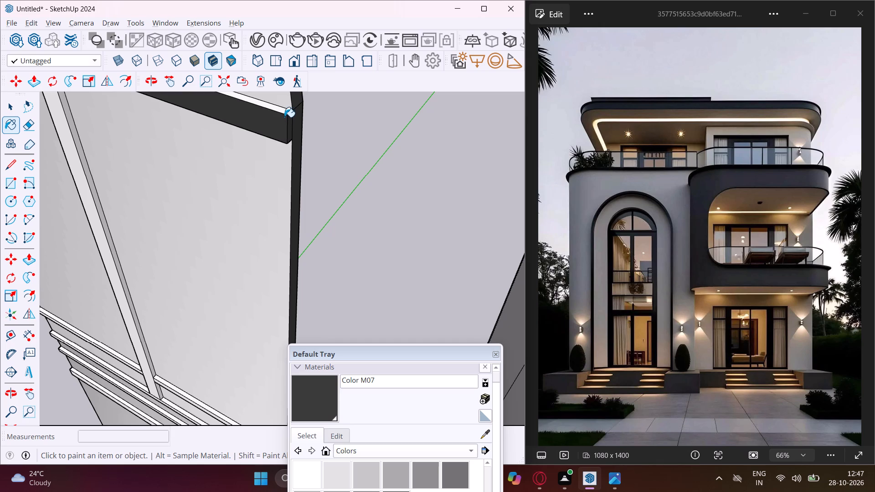
{"action": "left_click", "coordinate": [285, 114]}
{"action": "left_click", "coordinate": [286, 111]}
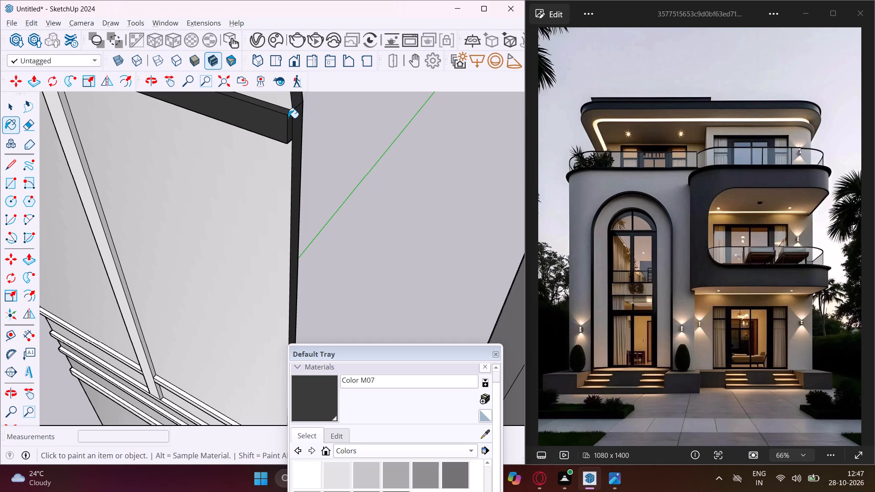
Paint the front faces of the upper vertical bars, their crossing and the upper crossbar's left half with Color M07.
{"action": "middle_click_drag", "start_coordinate": [290, 117], "coordinate": [407, 99]}
{"action": "scroll", "coordinate": [343, 103], "scroll_direction": "down", "scroll_amount": 11}
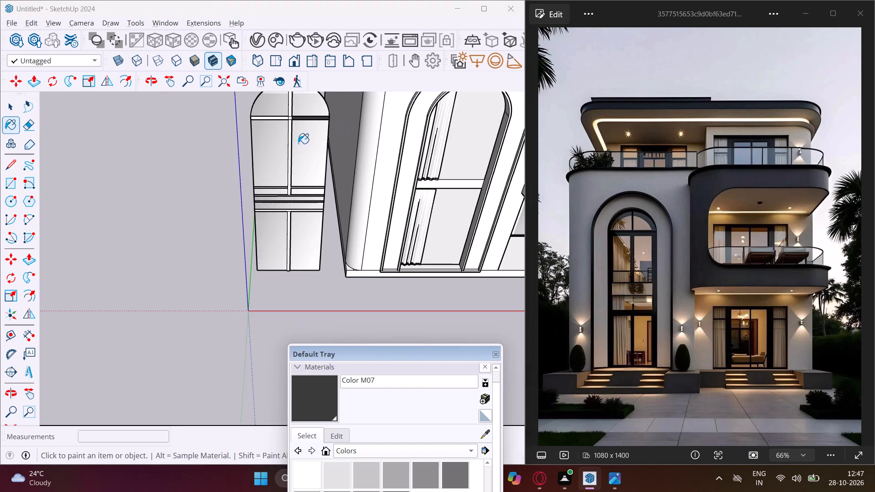
{"action": "scroll", "coordinate": [287, 116], "scroll_direction": "up", "scroll_amount": 12}
{"action": "left_click", "coordinate": [292, 110]}
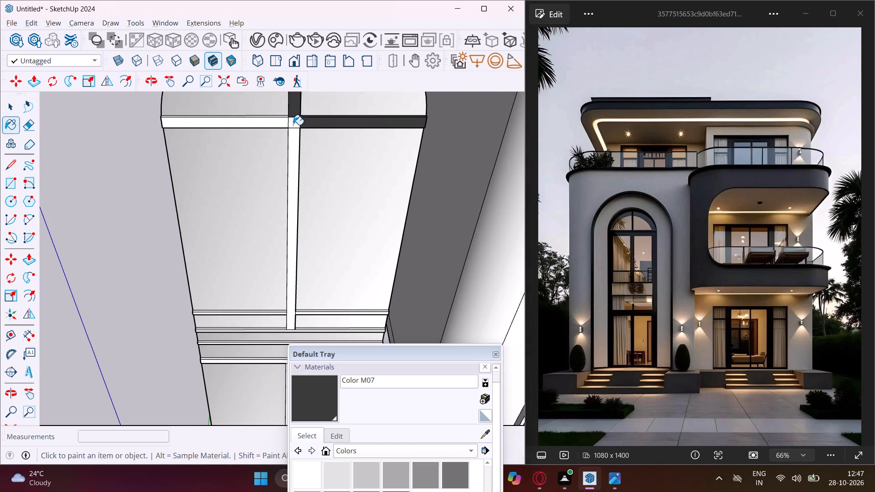
{"action": "left_click", "coordinate": [293, 127]}
{"action": "left_click", "coordinate": [293, 138]}
{"action": "left_click", "coordinate": [283, 123]}
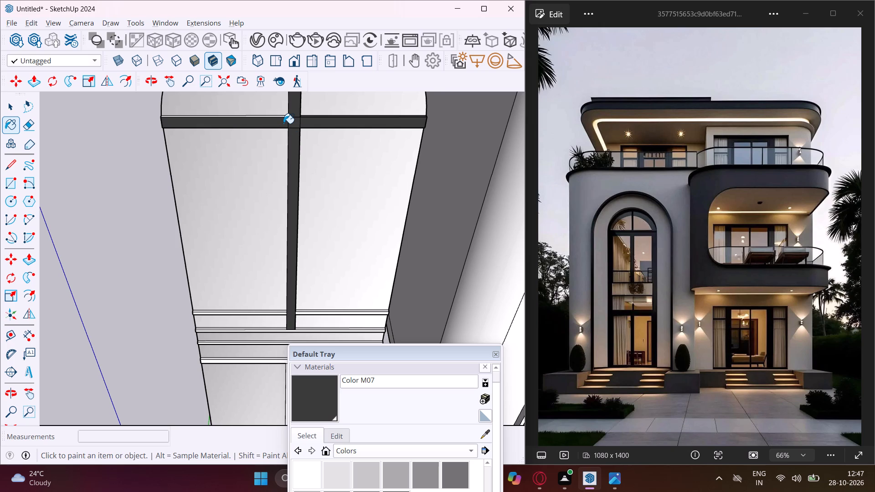
Paint the upper crossbar's left end and top face, plus the adjacent side of the long vertical bar, with Color M07.
{"action": "middle_click_drag", "start_coordinate": [283, 123], "coordinate": [536, 142]}
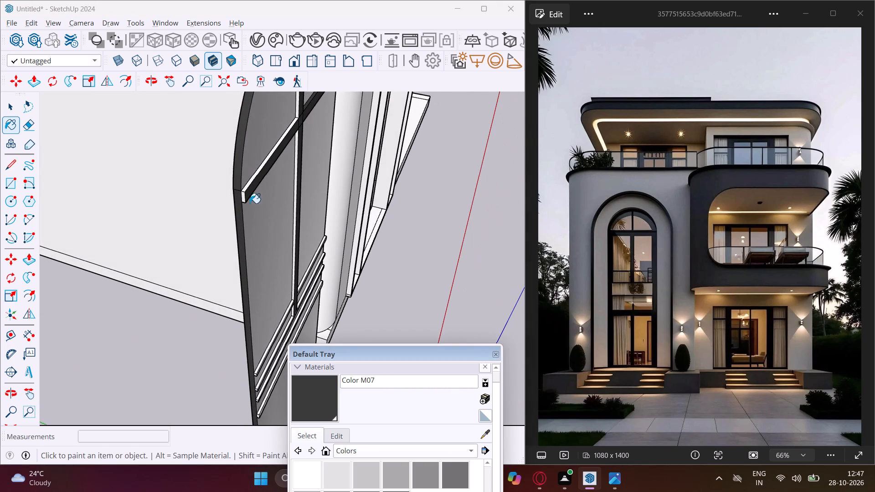
{"action": "scroll", "coordinate": [242, 197], "scroll_direction": "up", "scroll_amount": 7}
{"action": "left_click", "coordinate": [244, 197]}
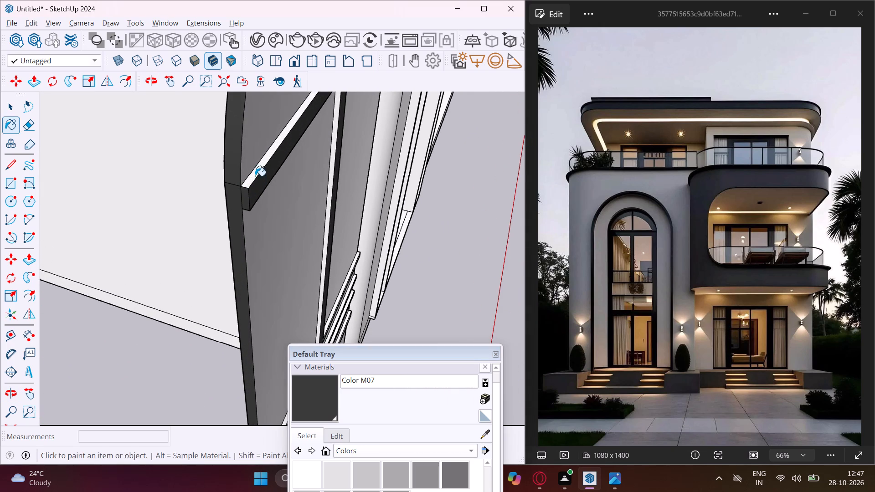
{"action": "left_click", "coordinate": [255, 175]}
{"action": "scroll", "coordinate": [323, 156], "scroll_direction": "up", "scroll_amount": 4}
{"action": "left_click", "coordinate": [339, 138]}
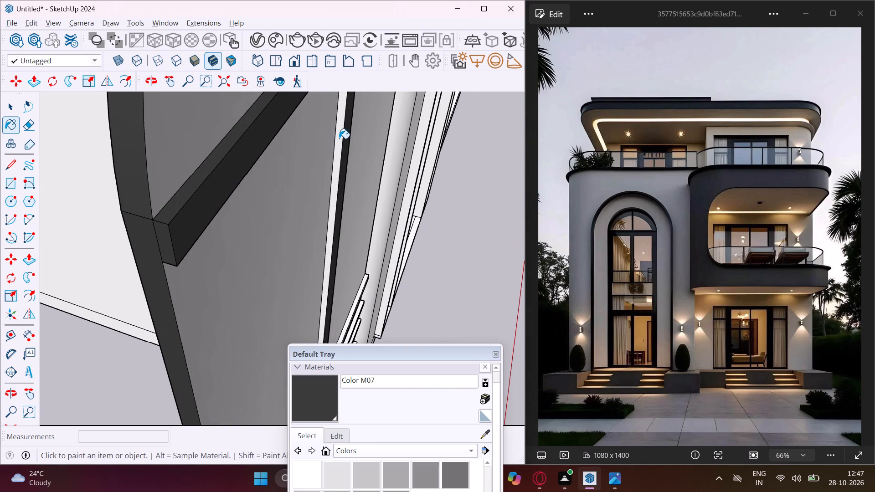
Paint the panel's bottom edge and the lower vertical bar's bottom end, front and left side with Color M07.
{"action": "scroll", "coordinate": [371, 108], "scroll_direction": "down", "scroll_amount": 6}
{"action": "scroll", "coordinate": [365, 152], "scroll_direction": "down", "scroll_amount": 12}
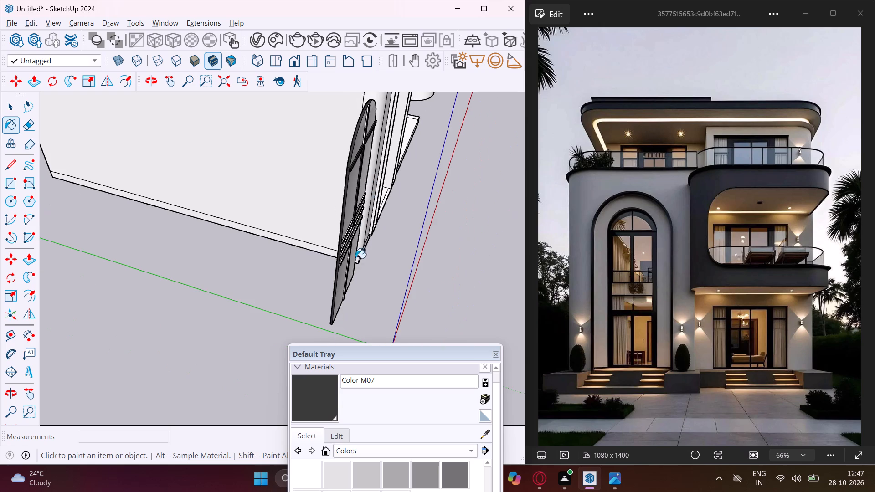
{"action": "middle_click_drag", "start_coordinate": [345, 302], "coordinate": [290, 133]}
{"action": "middle_click_drag", "start_coordinate": [355, 273], "coordinate": [321, 173]}
{"action": "scroll", "coordinate": [355, 272], "scroll_direction": "up", "scroll_amount": 1}
{"action": "scroll", "coordinate": [299, 172], "scroll_direction": "up", "scroll_amount": 8}
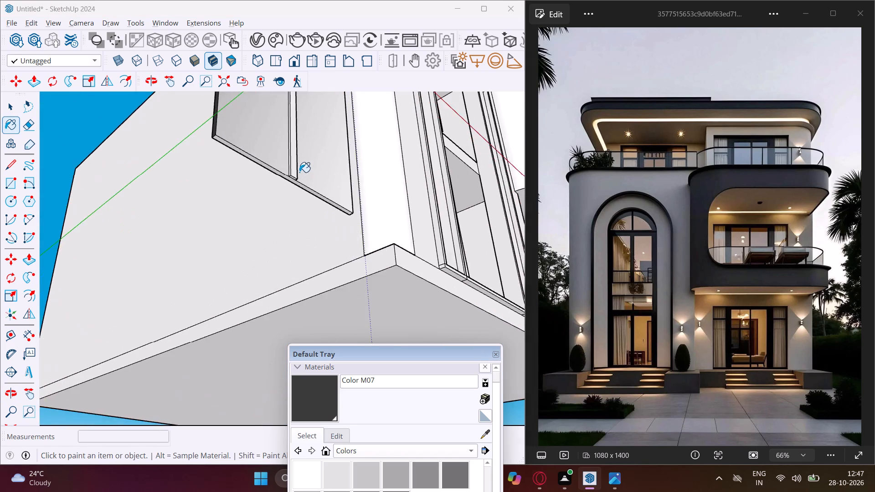
{"action": "scroll", "coordinate": [299, 172], "scroll_direction": "up", "scroll_amount": 13}
{"action": "left_click", "coordinate": [270, 195]}
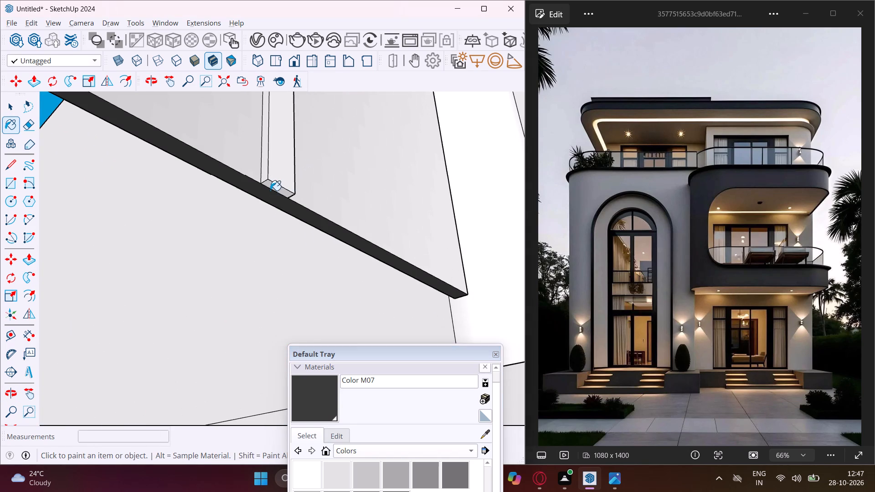
{"action": "left_click", "coordinate": [270, 190]}
{"action": "left_click", "coordinate": [273, 185]}
{"action": "scroll", "coordinate": [278, 174], "scroll_direction": "up", "scroll_amount": 2}
{"action": "left_click", "coordinate": [278, 173]}
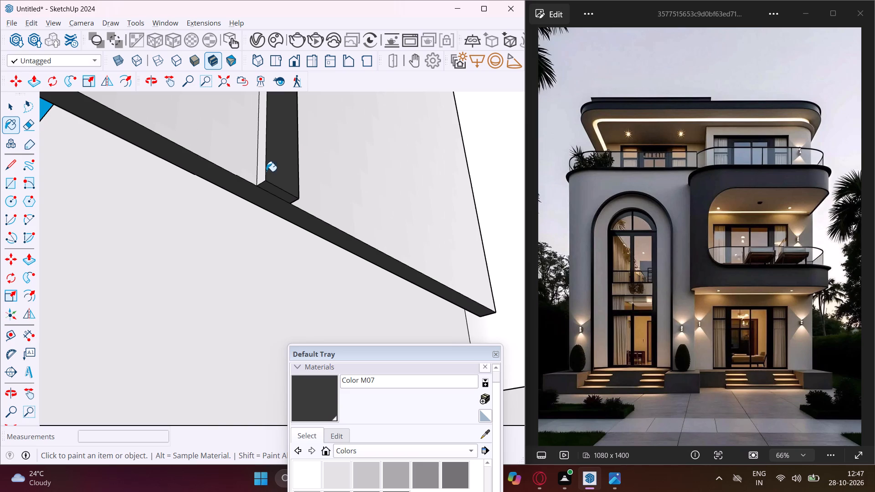
{"action": "left_click", "coordinate": [261, 168]}
Paint the remaining right side face of the lower vertical bar with Color M07.
{"action": "middle_click_drag", "start_coordinate": [279, 179], "coordinate": [553, 218]}
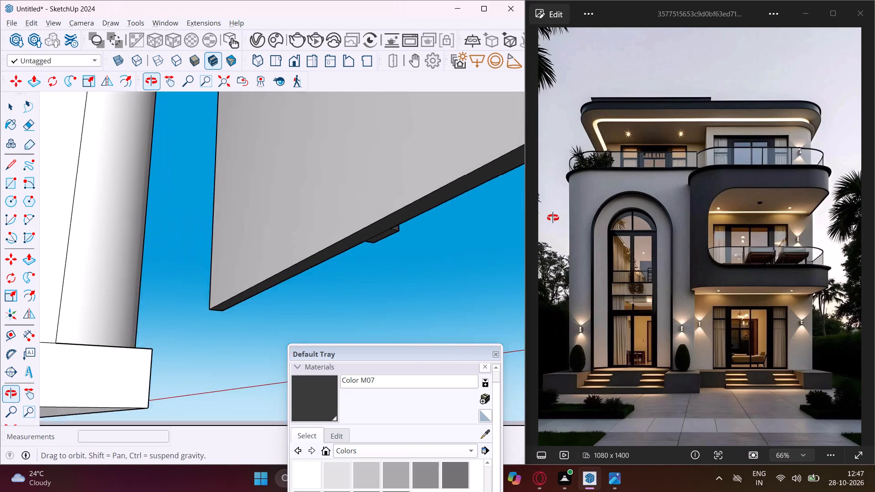
{"action": "middle_click_drag", "start_coordinate": [553, 218], "coordinate": [142, 275]}
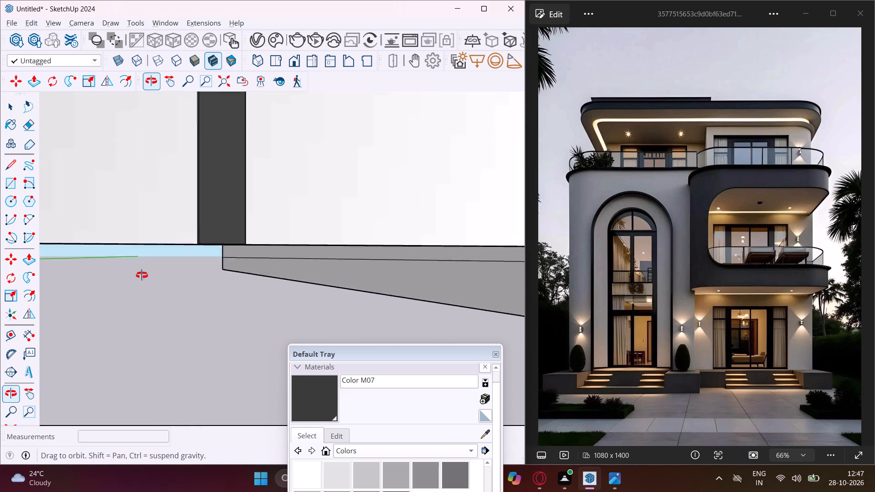
{"action": "middle_click_drag", "start_coordinate": [142, 275], "coordinate": [90, 276]}
{"action": "middle_click_drag", "start_coordinate": [152, 259], "coordinate": [146, 260]}
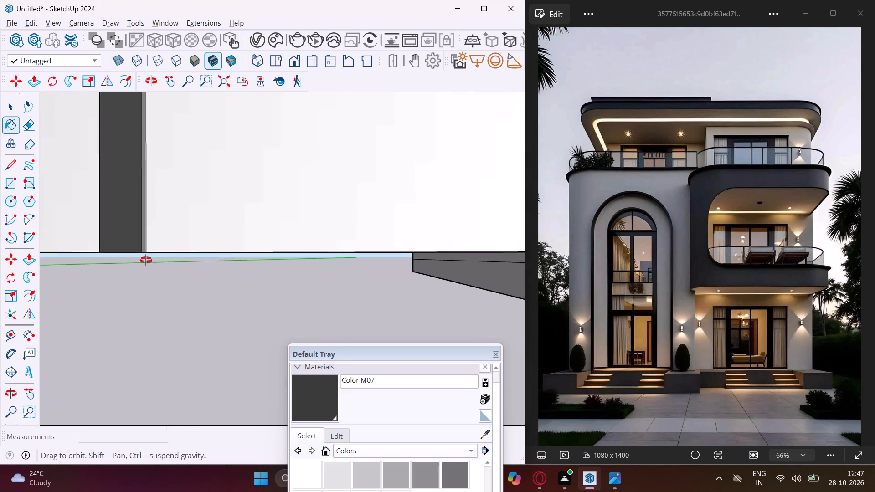
{"action": "middle_click_drag", "start_coordinate": [146, 260], "coordinate": [155, 263]}
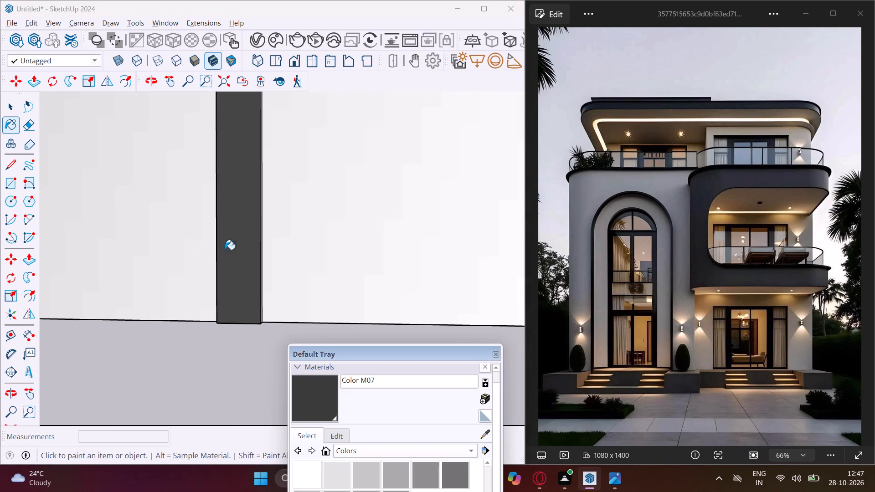
{"action": "scroll", "coordinate": [249, 243], "scroll_direction": "up", "scroll_amount": 7}
{"action": "middle_click_drag", "start_coordinate": [257, 253], "coordinate": [188, 273]}
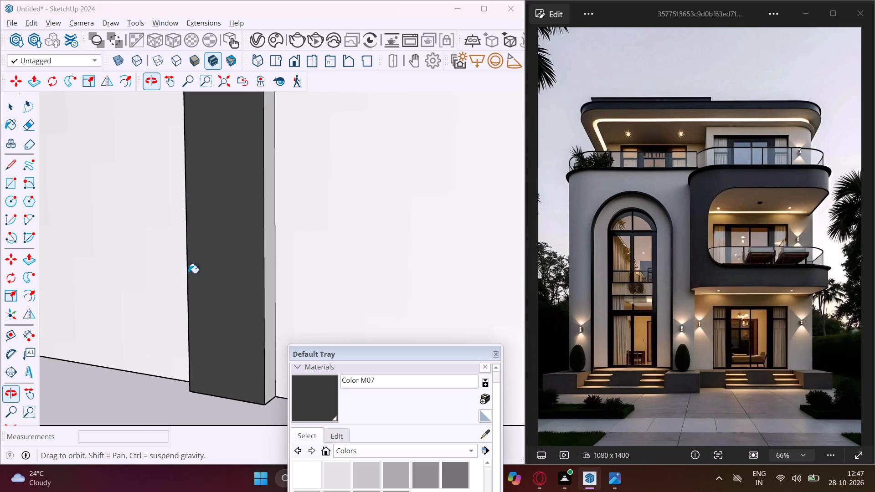
{"action": "middle_click_drag", "start_coordinate": [188, 273], "coordinate": [188, 273]}
{"action": "left_click", "coordinate": [268, 232]}
Paint the front and top faces of the lowest crossbar with Color M07.
{"action": "middle_click_drag", "start_coordinate": [242, 241], "coordinate": [272, 436]}
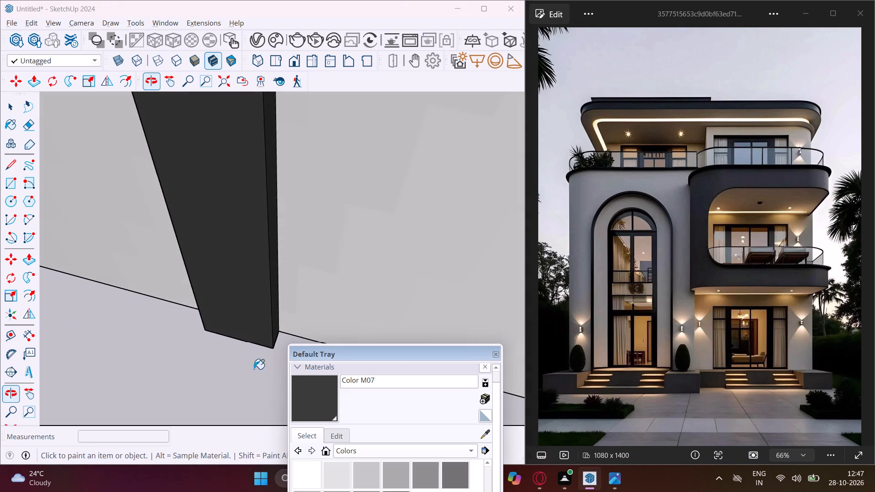
{"action": "scroll", "coordinate": [234, 323], "scroll_direction": "down", "scroll_amount": 19}
{"action": "scroll", "coordinate": [241, 307], "scroll_direction": "up", "scroll_amount": 1}
{"action": "scroll", "coordinate": [241, 307], "scroll_direction": "down", "scroll_amount": 6}
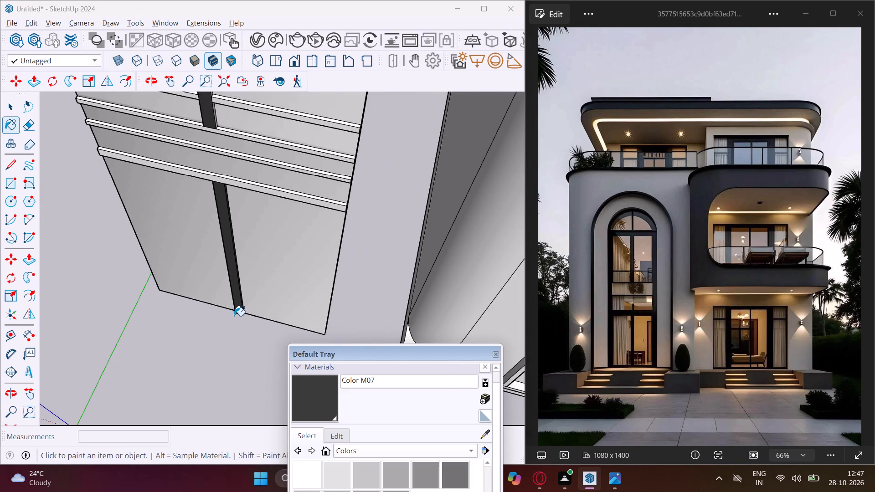
{"action": "scroll", "coordinate": [221, 180], "scroll_direction": "up", "scroll_amount": 11}
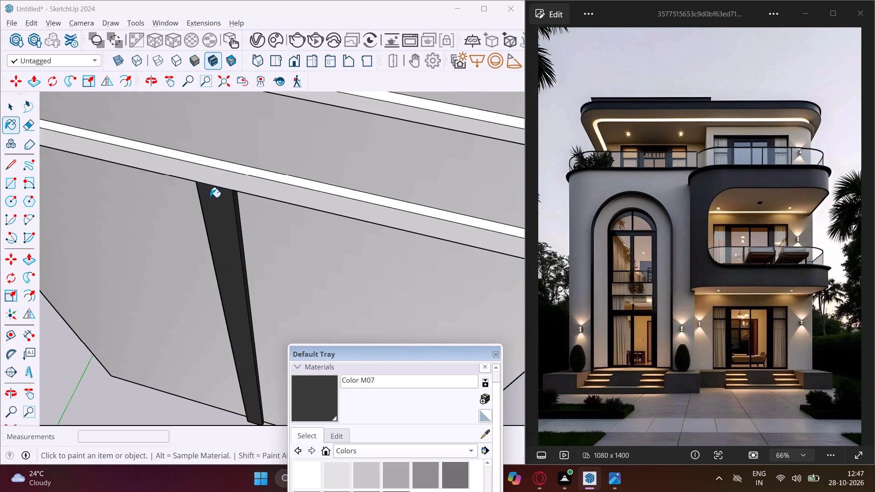
{"action": "left_click", "coordinate": [215, 178]}
{"action": "scroll", "coordinate": [234, 165], "scroll_direction": "up", "scroll_amount": 3}
{"action": "left_click", "coordinate": [231, 164]}
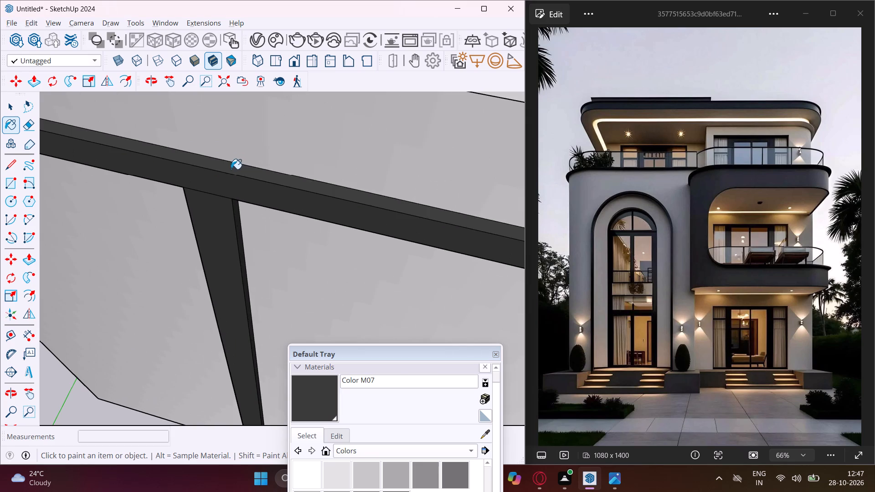
Paint the top and front faces of the crossbar just above the lowest one with Color M07.
{"action": "scroll", "coordinate": [230, 183], "scroll_direction": "down", "scroll_amount": 3}
{"action": "middle_click_drag", "start_coordinate": [232, 198], "coordinate": [230, 220]}
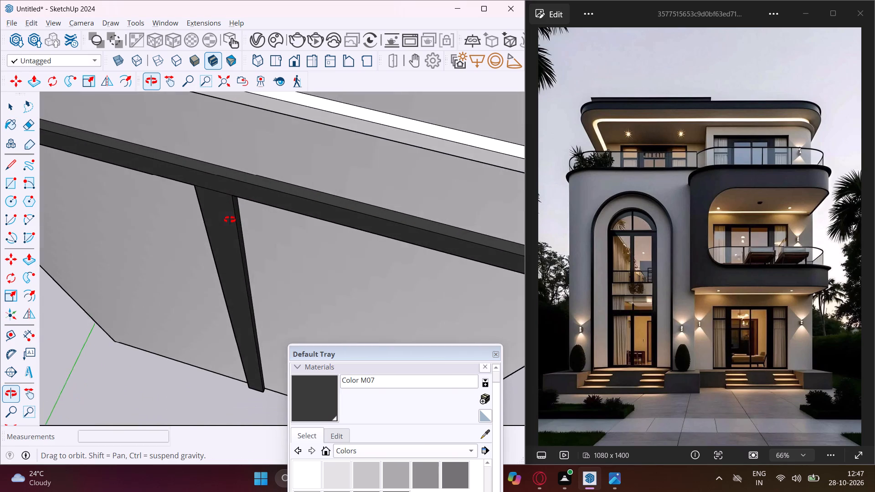
{"action": "middle_click_drag", "start_coordinate": [230, 220], "coordinate": [230, 241]}
{"action": "left_click", "coordinate": [317, 120]}
{"action": "left_click", "coordinate": [317, 132]}
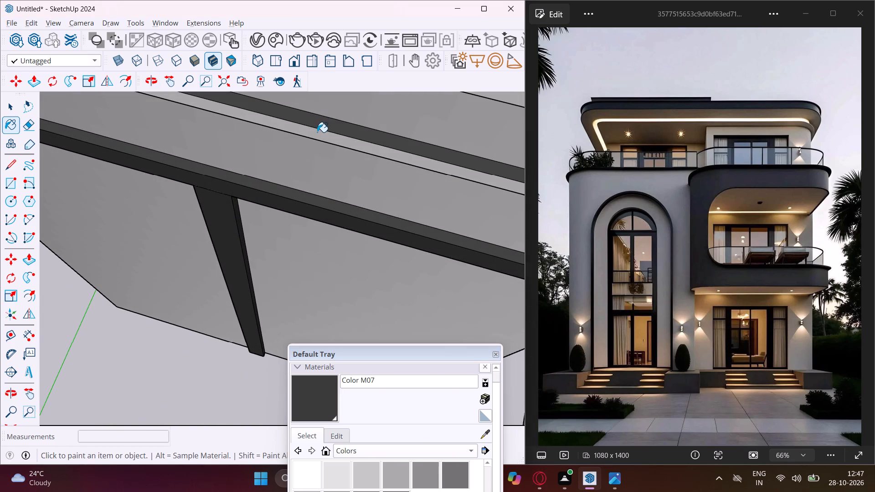
Paint the front faces of the uppermost crossbar on both sides of the upper vertical bar with Color M07.
{"action": "middle_click_drag", "start_coordinate": [317, 137], "coordinate": [365, 54]}
{"action": "scroll", "coordinate": [260, 219], "scroll_direction": "down", "scroll_amount": 5}
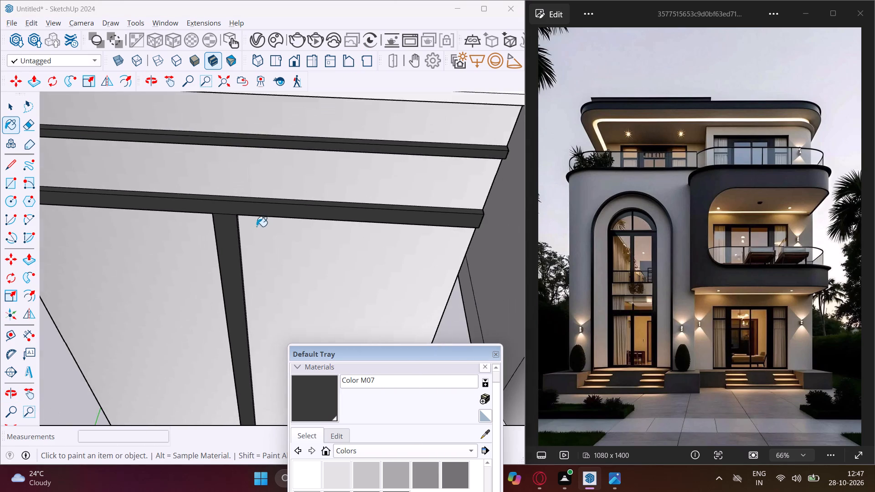
{"action": "scroll", "coordinate": [256, 225], "scroll_direction": "down", "scroll_amount": 4}
{"action": "scroll", "coordinate": [264, 128], "scroll_direction": "up", "scroll_amount": 1}
{"action": "scroll", "coordinate": [271, 127], "scroll_direction": "down", "scroll_amount": 4}
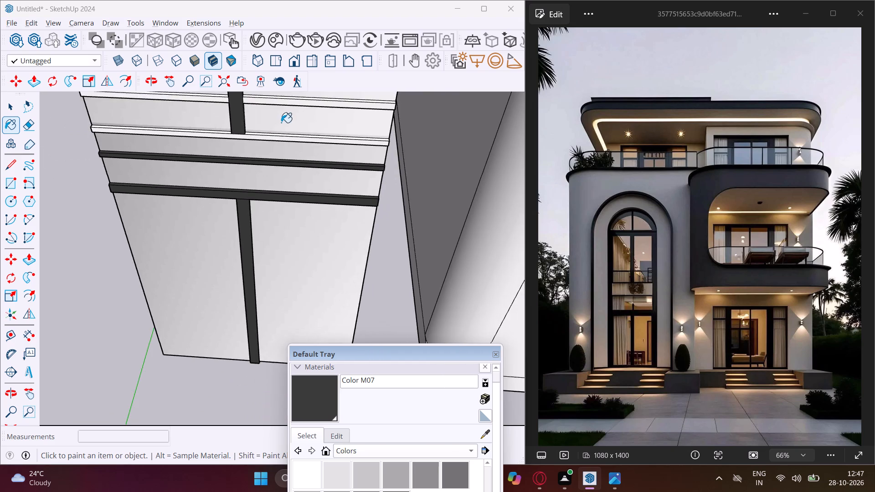
{"action": "scroll", "coordinate": [281, 123], "scroll_direction": "down", "scroll_amount": 5}
{"action": "scroll", "coordinate": [285, 113], "scroll_direction": "up", "scroll_amount": 3}
{"action": "left_click", "coordinate": [284, 111]}
{"action": "scroll", "coordinate": [283, 112], "scroll_direction": "up", "scroll_amount": 3}
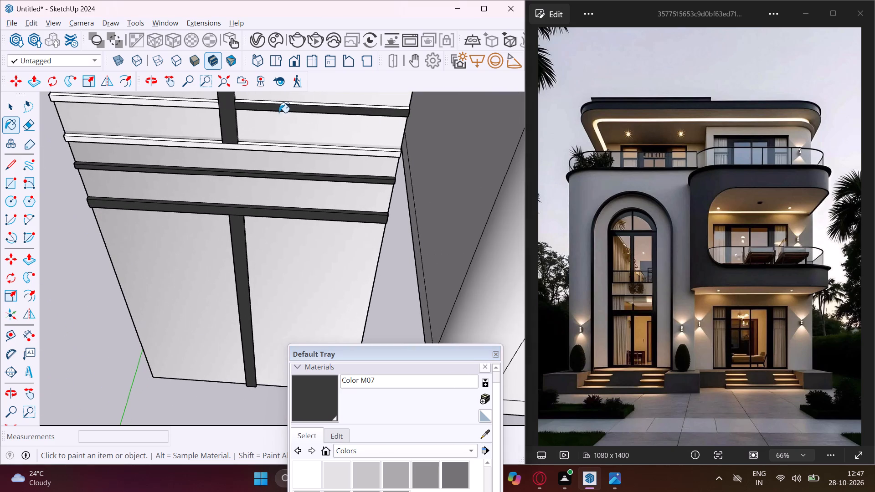
{"action": "scroll", "coordinate": [189, 105], "scroll_direction": "up", "scroll_amount": 4}
{"action": "left_click", "coordinate": [198, 104]}
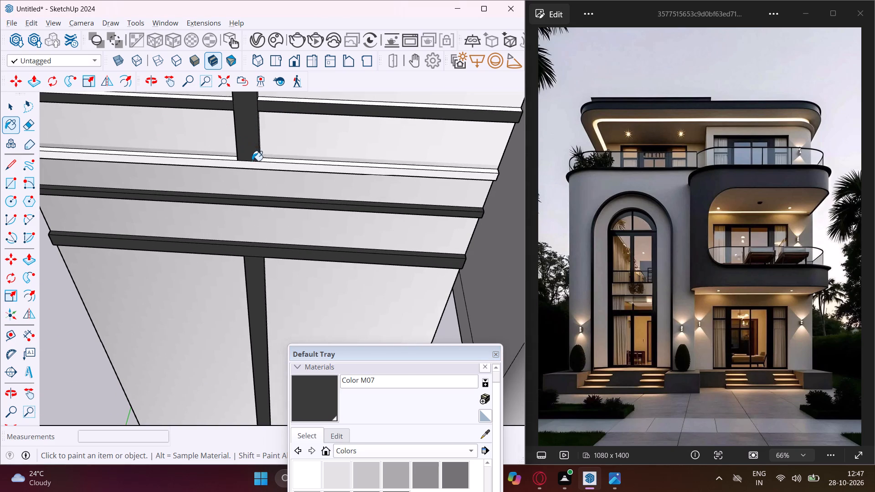
Paint the front and top faces of the crossbar at the upper vertical bar's foot with Color M07.
{"action": "left_click", "coordinate": [250, 169]}
{"action": "scroll", "coordinate": [260, 165], "scroll_direction": "up", "scroll_amount": 5}
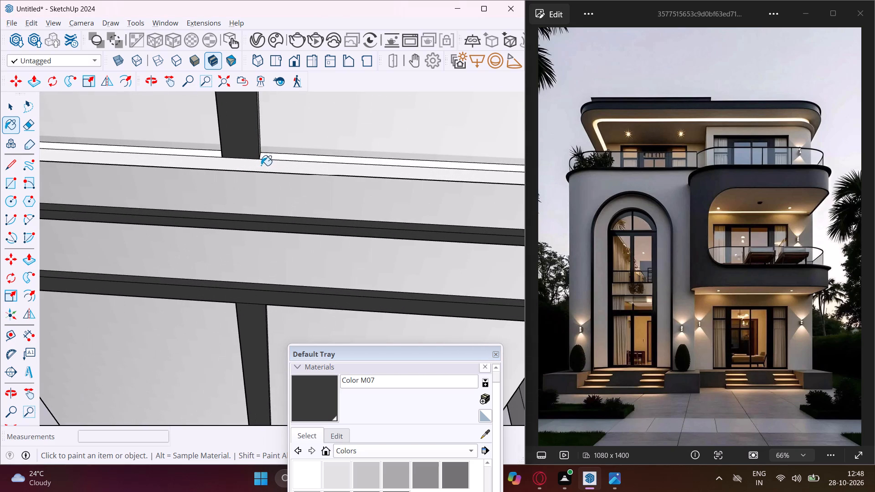
{"action": "left_click", "coordinate": [261, 165]}
{"action": "left_click", "coordinate": [273, 159]}
{"action": "left_click", "coordinate": [214, 155]}
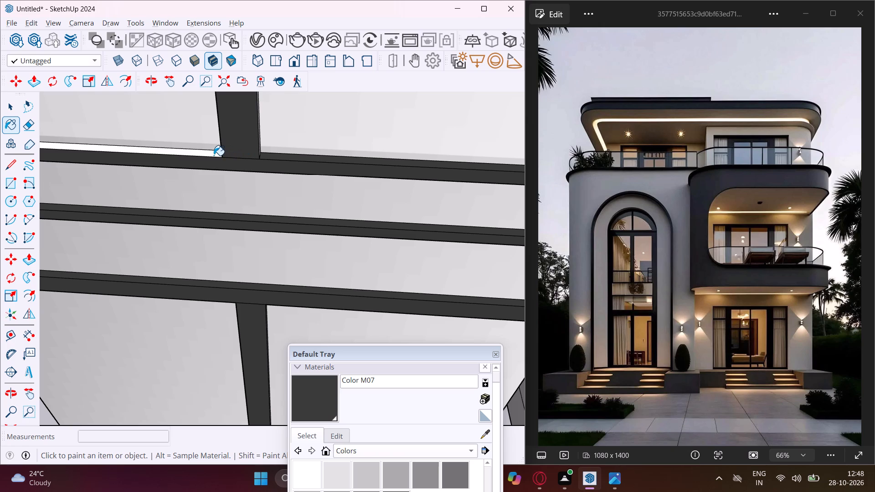
Paint the top faces of the uppermost crossbar on both sides of the vertical bar with Color M07.
{"action": "scroll", "coordinate": [217, 155], "scroll_direction": "down", "scroll_amount": 9}
{"action": "scroll", "coordinate": [206, 119], "scroll_direction": "up", "scroll_amount": 4}
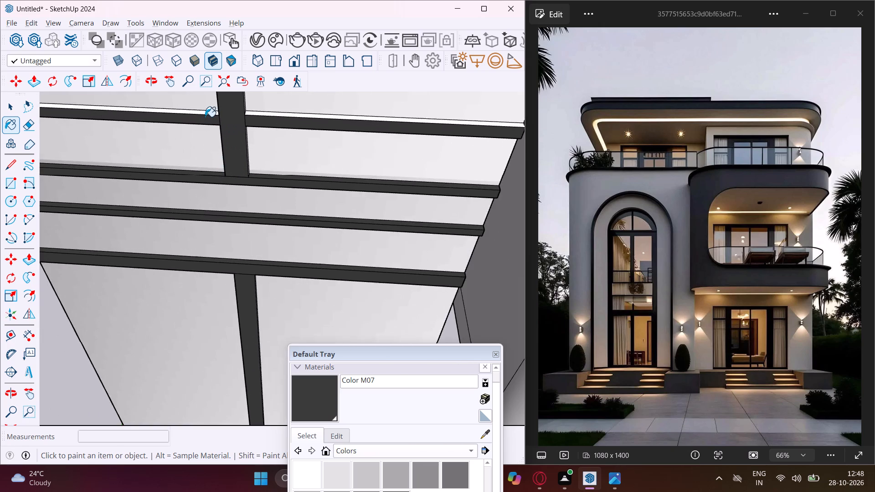
{"action": "scroll", "coordinate": [205, 117], "scroll_direction": "up", "scroll_amount": 4}
{"action": "left_click", "coordinate": [215, 112]}
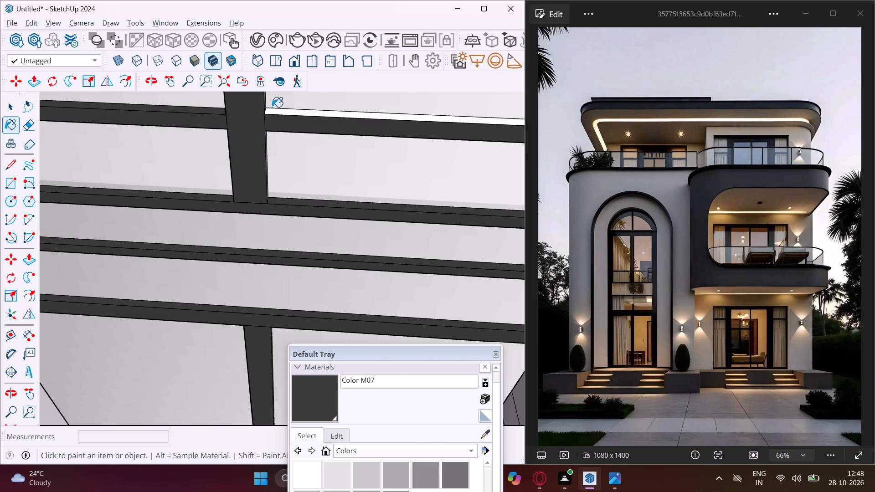
{"action": "left_click", "coordinate": [274, 113]}
{"action": "scroll", "coordinate": [257, 153], "scroll_direction": "down", "scroll_amount": 10}
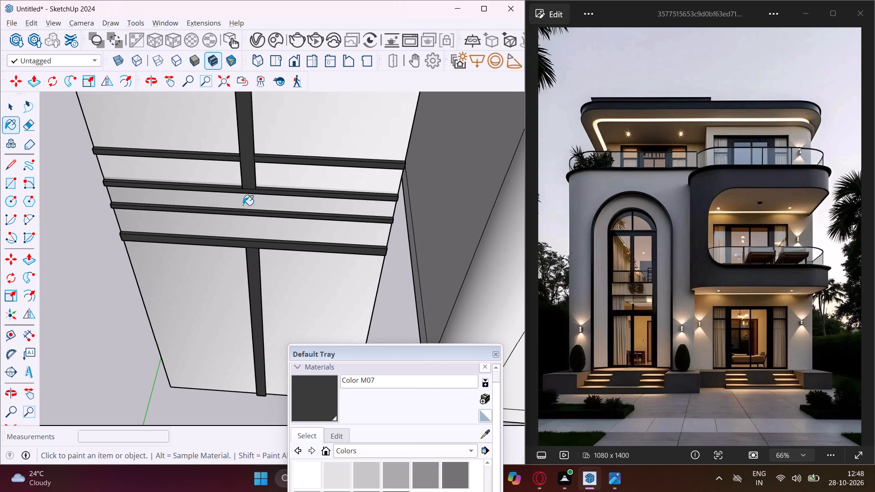
Paint the uppermost crossbar's undersides and the upper vertical bar's left side face with Color M07.
{"action": "middle_click_drag", "start_coordinate": [241, 266], "coordinate": [363, 80]}
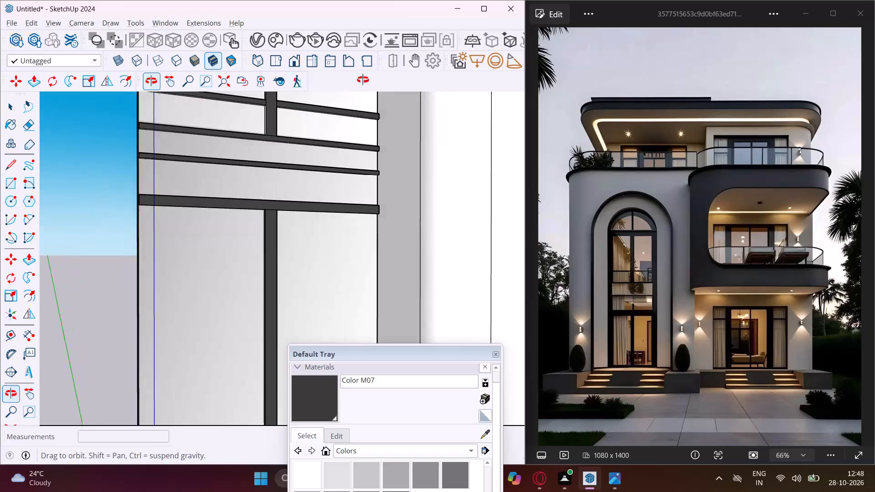
{"action": "middle_click_drag", "start_coordinate": [363, 80], "coordinate": [395, 58]}
{"action": "scroll", "coordinate": [304, 110], "scroll_direction": "up", "scroll_amount": 4}
{"action": "middle_click_drag", "start_coordinate": [262, 114], "coordinate": [280, 103]}
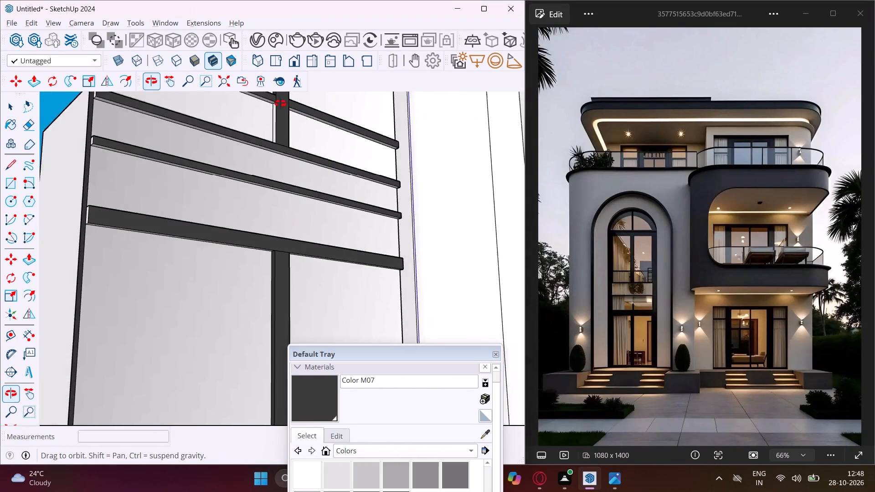
{"action": "middle_click_drag", "start_coordinate": [280, 103], "coordinate": [313, 85]}
{"action": "scroll", "coordinate": [268, 103], "scroll_direction": "up", "scroll_amount": 3}
{"action": "left_click", "coordinate": [278, 97]}
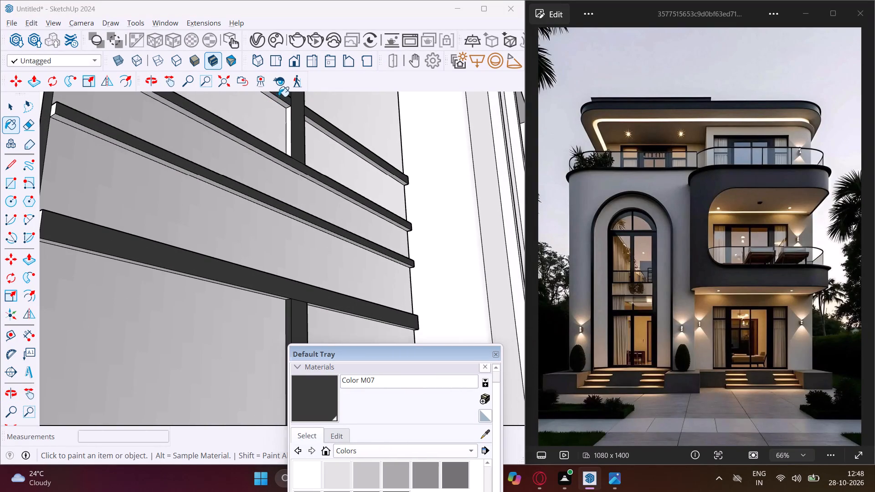
{"action": "left_click", "coordinate": [280, 104]}
{"action": "scroll", "coordinate": [282, 105], "scroll_direction": "up", "scroll_amount": 4}
{"action": "left_click", "coordinate": [280, 102]}
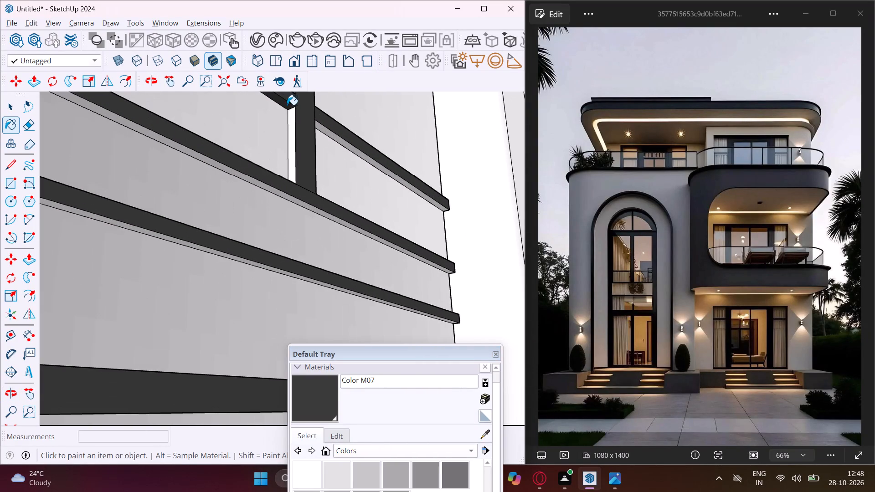
{"action": "left_click", "coordinate": [289, 119]}
{"action": "left_click", "coordinate": [321, 127]}
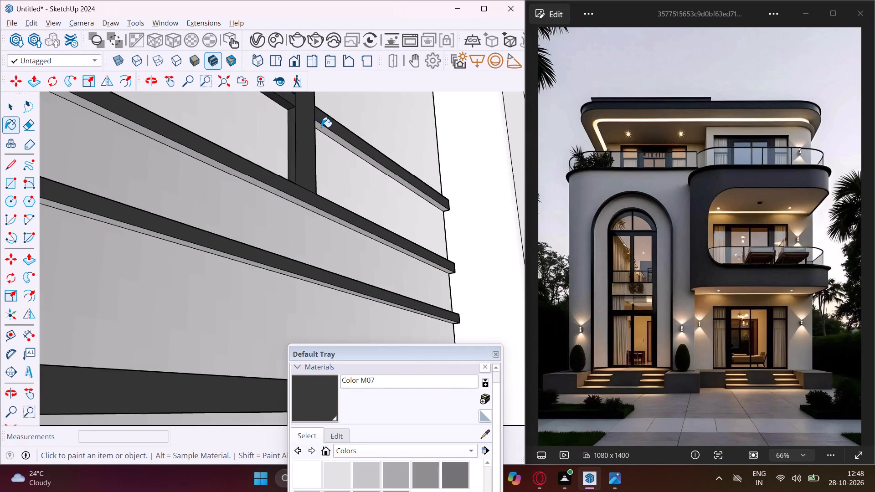
Paint the undersides of the three lower crossbars with Color M07.
{"action": "left_click", "coordinate": [288, 200]}
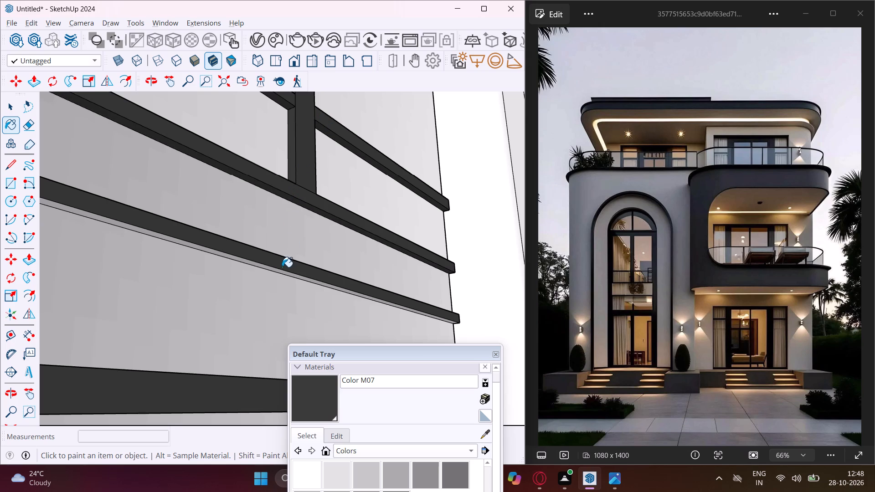
{"action": "left_click", "coordinate": [282, 272]}
{"action": "scroll", "coordinate": [279, 265], "scroll_direction": "down", "scroll_amount": 5}
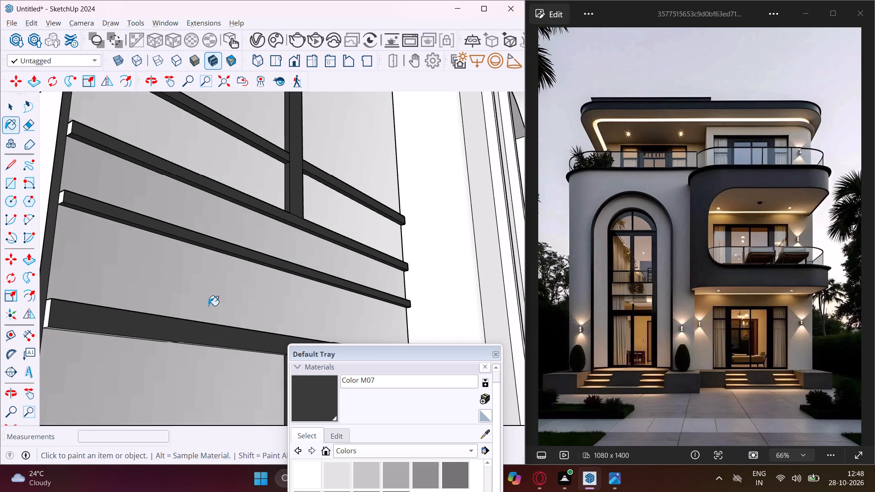
{"action": "middle_click_drag", "start_coordinate": [128, 303], "coordinate": [210, 268]}
{"action": "scroll", "coordinate": [200, 261], "scroll_direction": "up", "scroll_amount": 2}
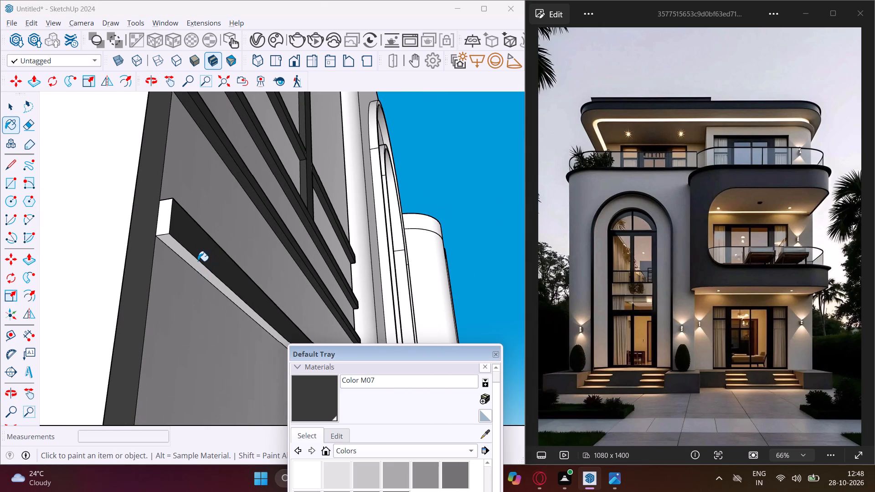
{"action": "left_click", "coordinate": [196, 269]}
Paint the left end faces of all four crossbars with Color M07.
{"action": "middle_click_drag", "start_coordinate": [230, 262], "coordinate": [255, 290]}
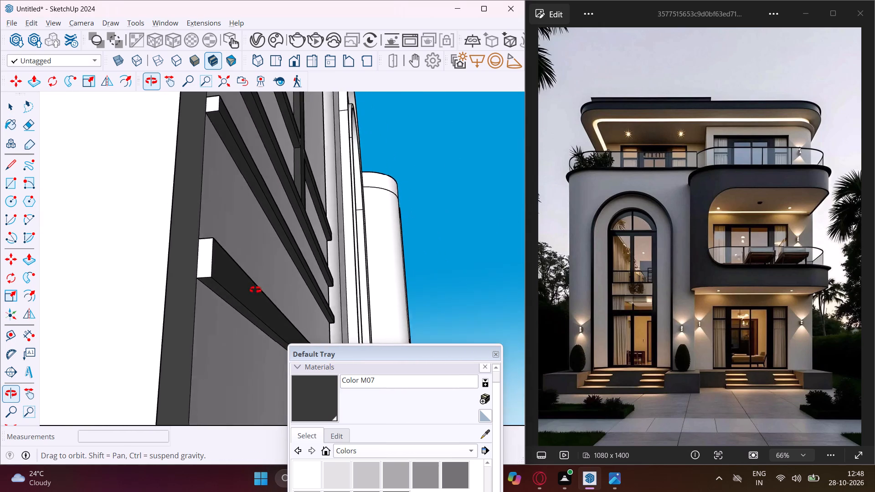
{"action": "middle_click_drag", "start_coordinate": [255, 290], "coordinate": [265, 325]}
{"action": "scroll", "coordinate": [251, 313], "scroll_direction": "down", "scroll_amount": 4}
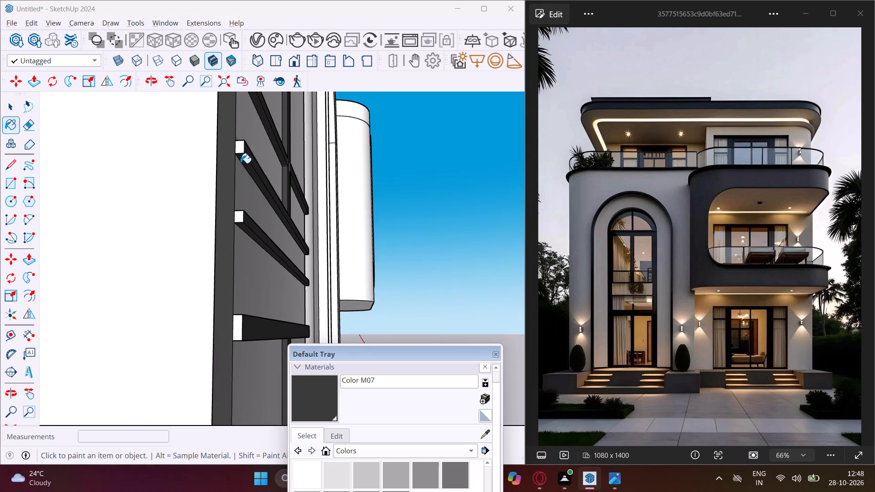
{"action": "left_click", "coordinate": [241, 149]}
{"action": "left_click", "coordinate": [242, 215]}
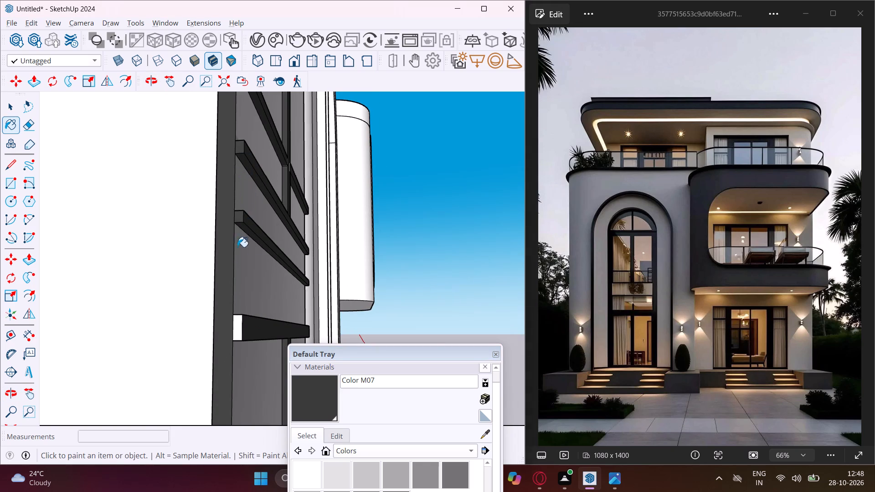
{"action": "left_click", "coordinate": [237, 324]}
{"action": "middle_click_drag", "start_coordinate": [243, 326], "coordinate": [244, 348]}
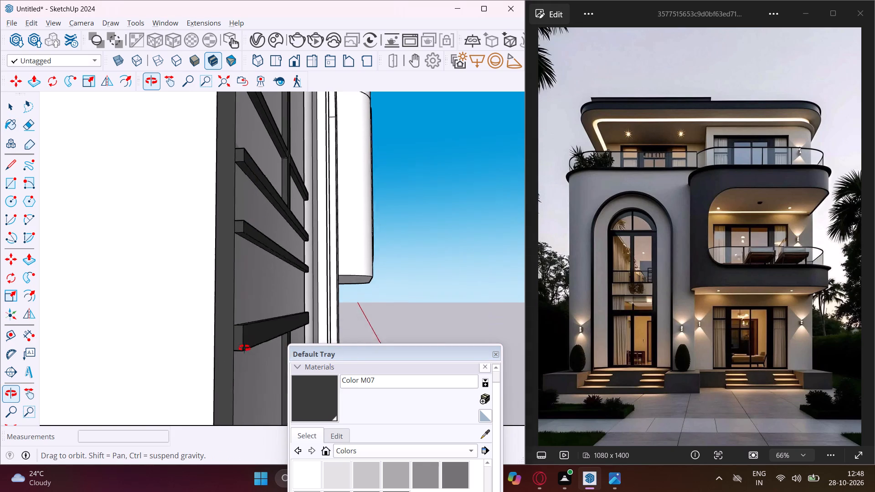
{"action": "middle_click_drag", "start_coordinate": [244, 348], "coordinate": [239, 422]}
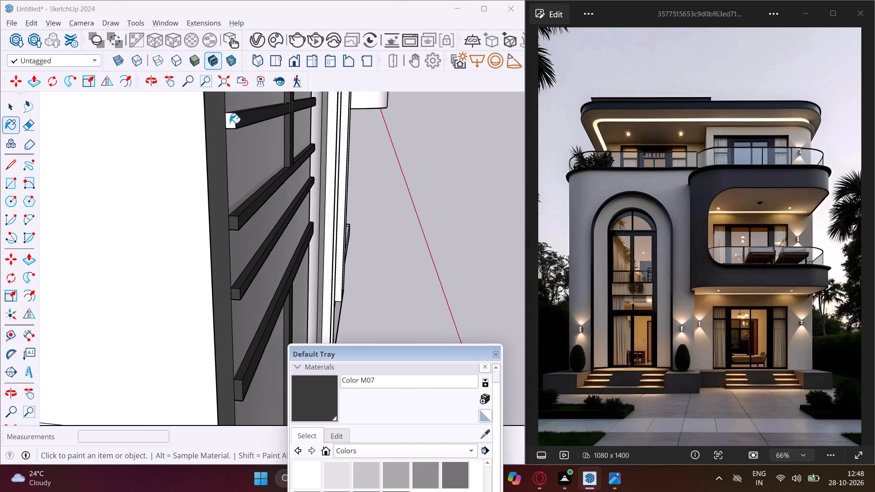
{"action": "left_click", "coordinate": [230, 123]}
Paint the right end faces of the two lowest crossbars with Color M07.
{"action": "middle_click_drag", "start_coordinate": [317, 181], "coordinate": [147, 213]}
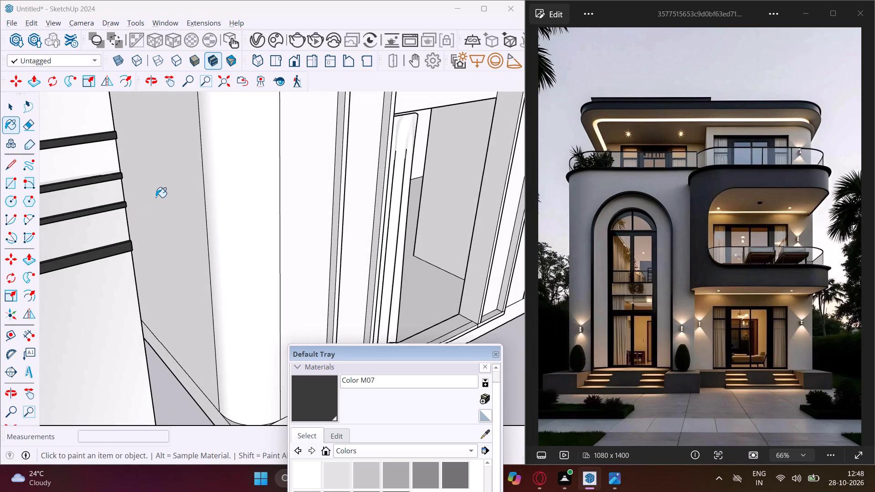
{"action": "scroll", "coordinate": [158, 189], "scroll_direction": "down", "scroll_amount": 17}
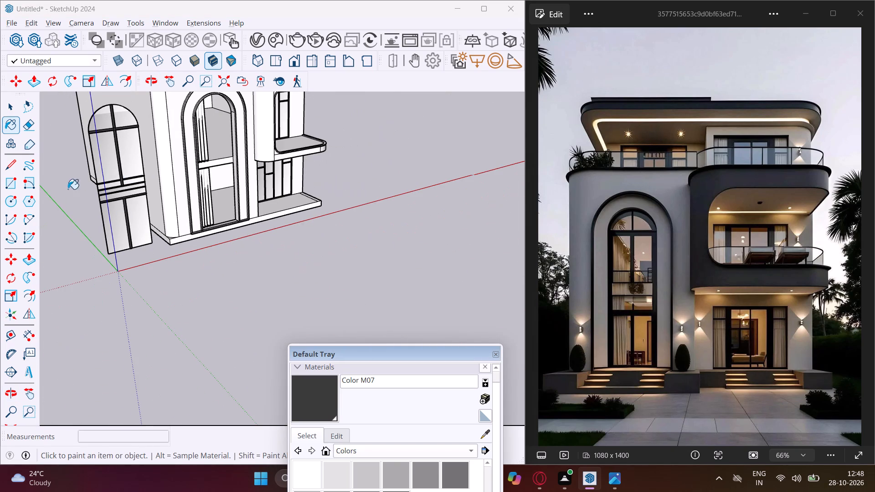
{"action": "middle_click_drag", "start_coordinate": [142, 199], "coordinate": [0, 229]}
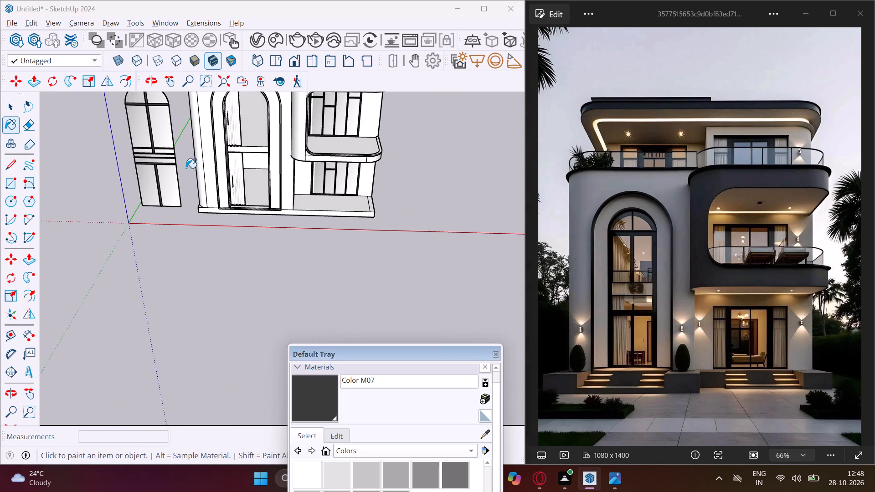
{"action": "scroll", "coordinate": [188, 164], "scroll_direction": "up", "scroll_amount": 11}
{"action": "scroll", "coordinate": [153, 144], "scroll_direction": "up", "scroll_amount": 5}
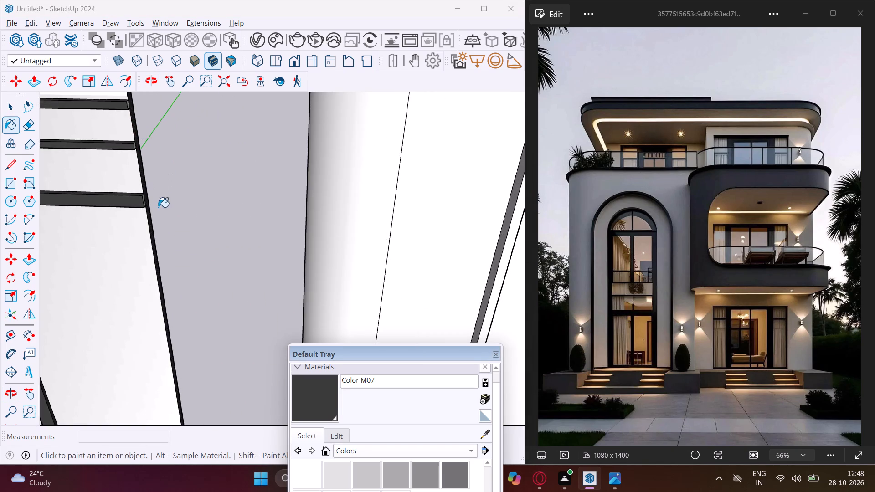
{"action": "scroll", "coordinate": [151, 207], "scroll_direction": "up", "scroll_amount": 6}
{"action": "scroll", "coordinate": [125, 193], "scroll_direction": "down", "scroll_amount": 4}
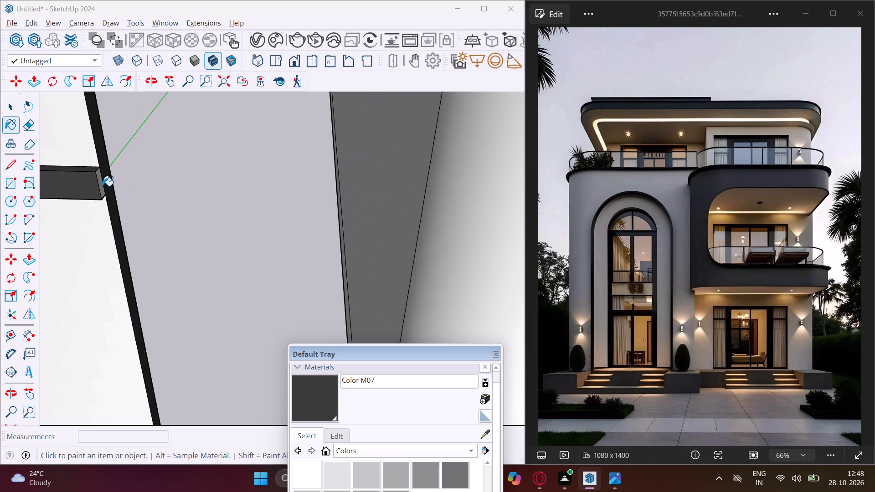
{"action": "left_click", "coordinate": [103, 186]}
{"action": "scroll", "coordinate": [102, 185], "scroll_direction": "down", "scroll_amount": 8}
{"action": "scroll", "coordinate": [86, 137], "scroll_direction": "up", "scroll_amount": 3}
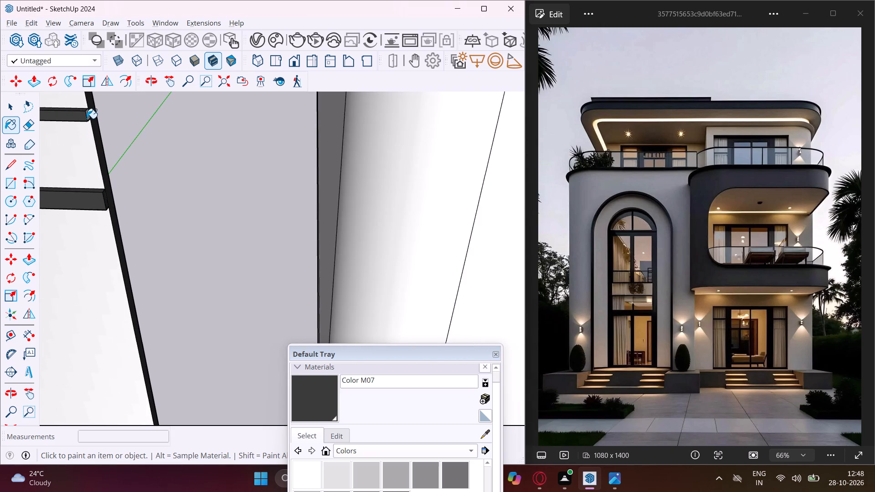
{"action": "scroll", "coordinate": [87, 118], "scroll_direction": "up", "scroll_amount": 4}
{"action": "left_click", "coordinate": [87, 112]}
Paint the right end faces of the two upper crossbars with Color M07.
{"action": "scroll", "coordinate": [96, 124], "scroll_direction": "down", "scroll_amount": 1}
{"action": "middle_click_drag", "start_coordinate": [96, 124], "coordinate": [141, 193]}
{"action": "scroll", "coordinate": [142, 184], "scroll_direction": "down", "scroll_amount": 8}
{"action": "scroll", "coordinate": [112, 150], "scroll_direction": "up", "scroll_amount": 4}
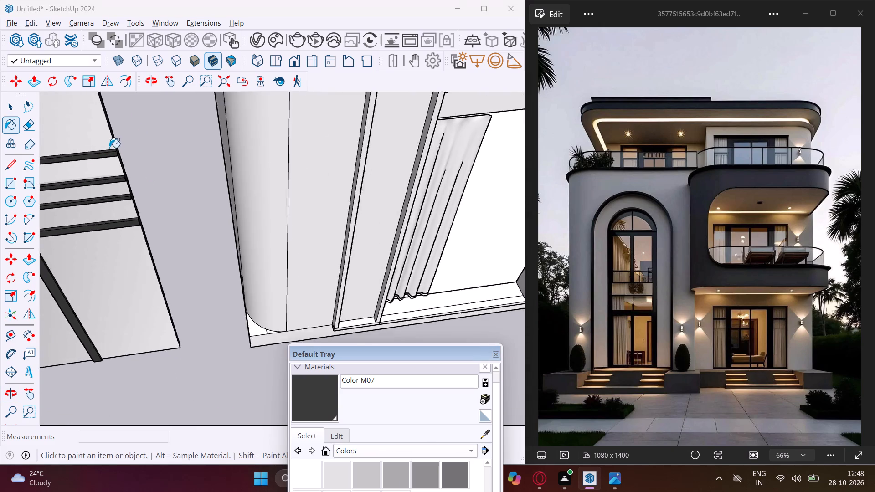
{"action": "scroll", "coordinate": [109, 148], "scroll_direction": "up", "scroll_amount": 15}
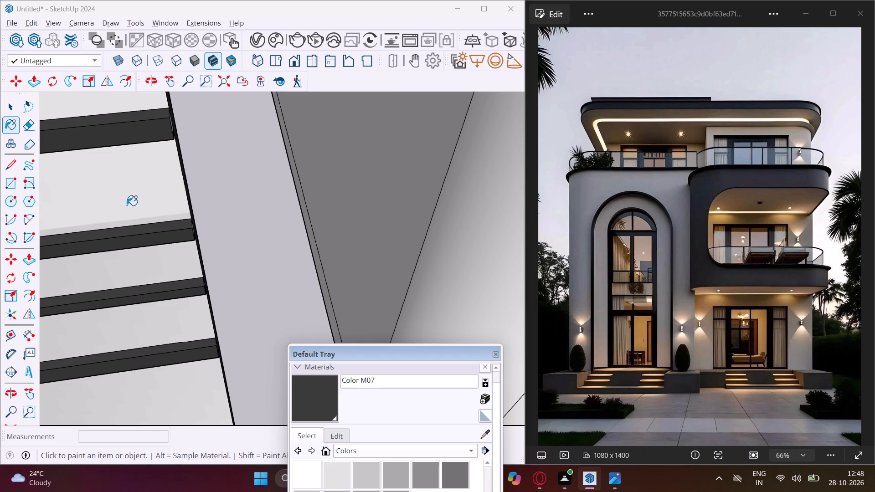
{"action": "middle_click_drag", "start_coordinate": [117, 200], "coordinate": [10, 169]}
{"action": "scroll", "coordinate": [112, 176], "scroll_direction": "down", "scroll_amount": 3}
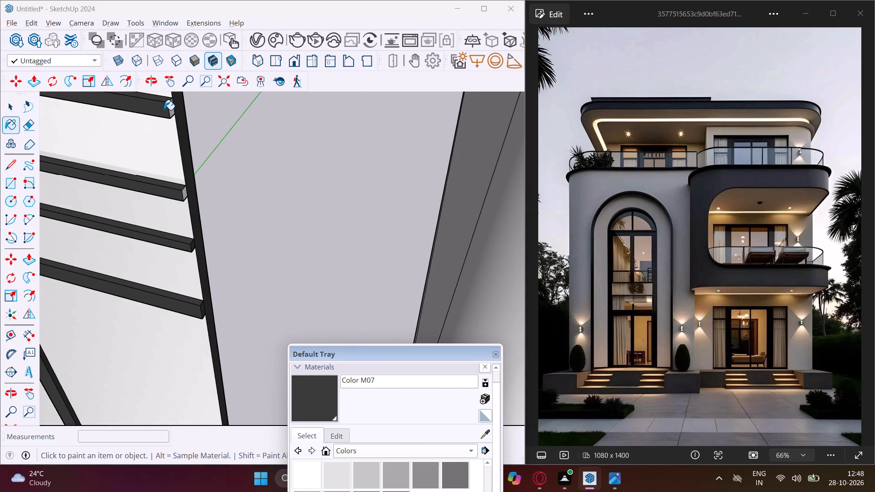
{"action": "left_click", "coordinate": [171, 106]}
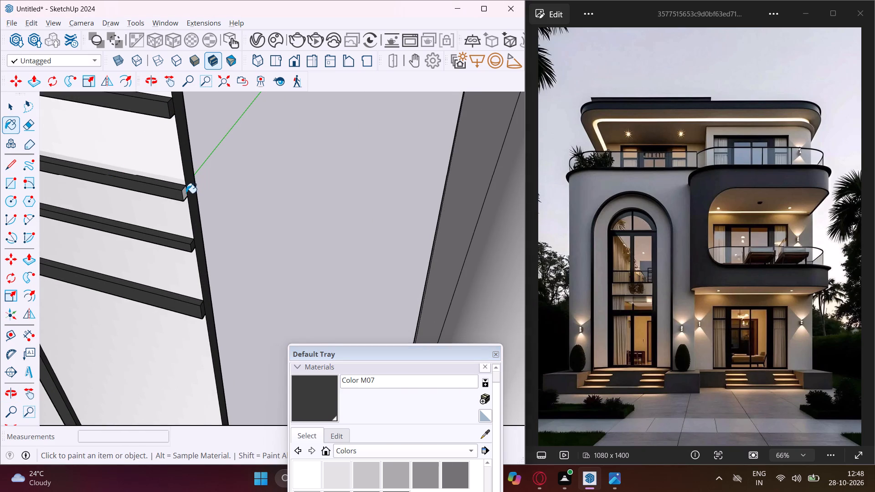
{"action": "left_click", "coordinate": [186, 193]}
Inspect the arched window panel's frame and crossbars from below and from the sides for faces still unpainted.
{"action": "middle_click_drag", "start_coordinate": [204, 248], "coordinate": [216, 162]}
{"action": "scroll", "coordinate": [220, 157], "scroll_direction": "down", "scroll_amount": 5}
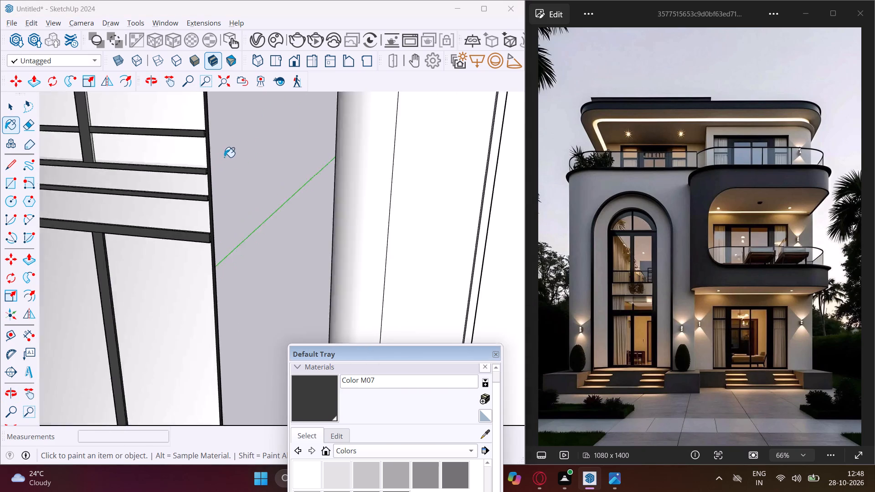
{"action": "scroll", "coordinate": [224, 157], "scroll_direction": "down", "scroll_amount": 7}
{"action": "middle_click_drag", "start_coordinate": [204, 258], "coordinate": [338, 0]}
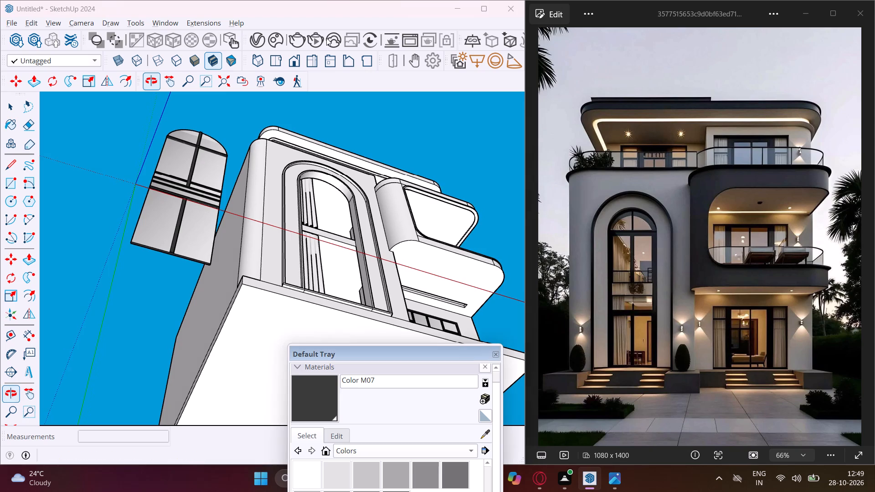
{"action": "scroll", "coordinate": [126, 259], "scroll_direction": "up", "scroll_amount": 19}
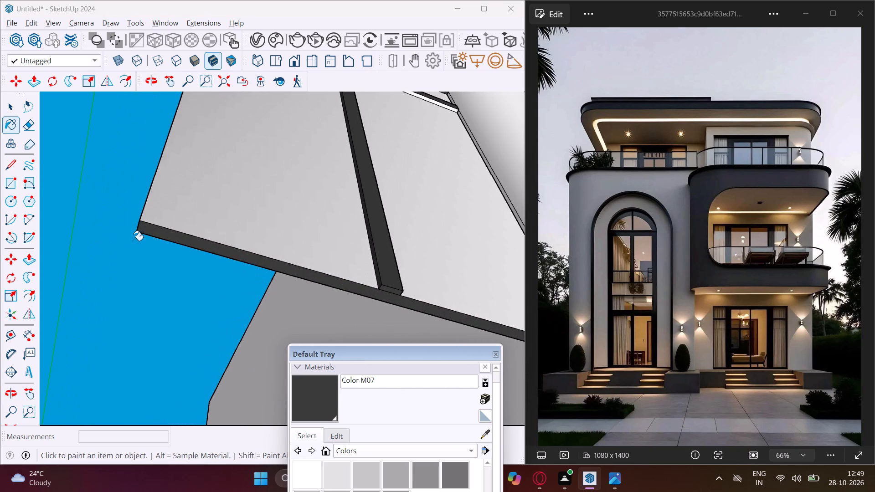
{"action": "middle_click_drag", "start_coordinate": [135, 243], "coordinate": [159, 372]}
{"action": "scroll", "coordinate": [172, 285], "scroll_direction": "down", "scroll_amount": 6}
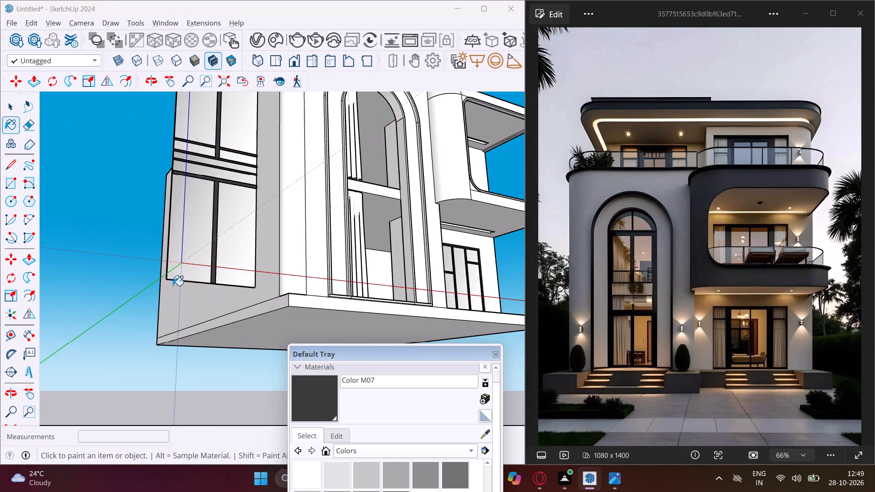
{"action": "scroll", "coordinate": [171, 273], "scroll_direction": "down", "scroll_amount": 3}
{"action": "scroll", "coordinate": [201, 287], "scroll_direction": "up", "scroll_amount": 13}
{"action": "scroll", "coordinate": [212, 250], "scroll_direction": "down", "scroll_amount": 5}
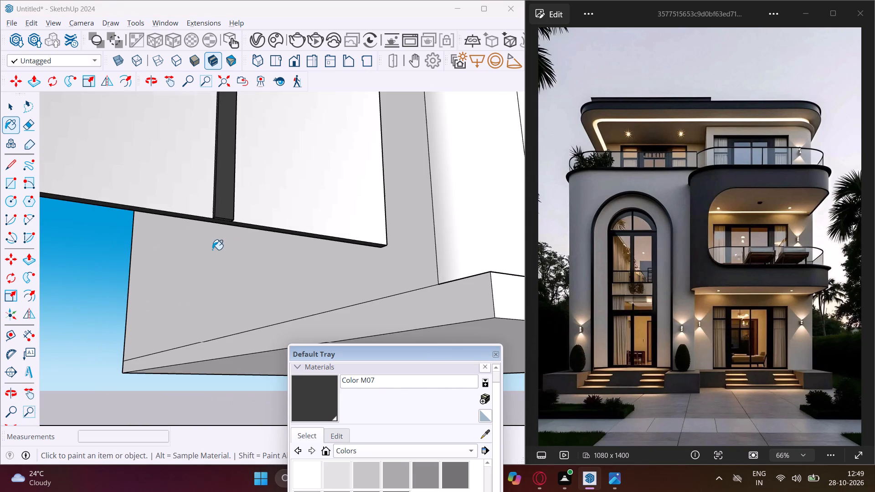
{"action": "middle_click_drag", "start_coordinate": [216, 241], "coordinate": [222, 220]}
{"action": "scroll", "coordinate": [239, 194], "scroll_direction": "down", "scroll_amount": 2}
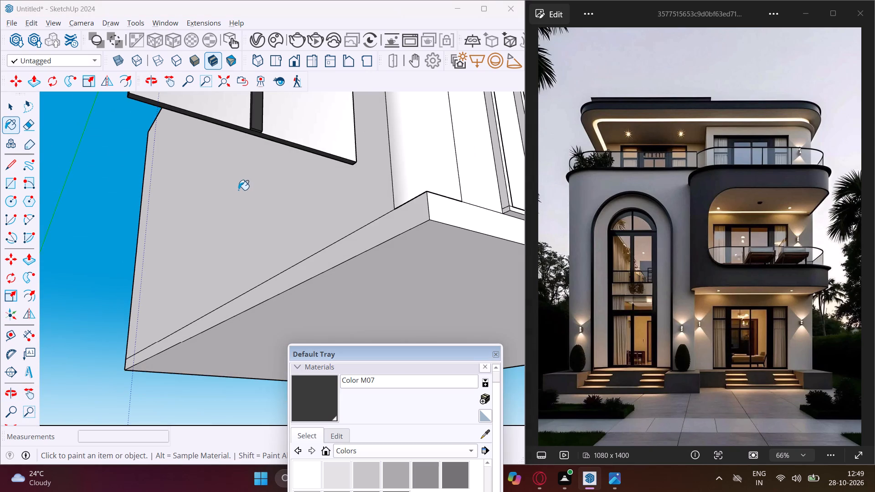
{"action": "middle_click_drag", "start_coordinate": [233, 198], "coordinate": [203, 313]}
{"action": "scroll", "coordinate": [185, 269], "scroll_direction": "down", "scroll_amount": 5}
{"action": "middle_click_drag", "start_coordinate": [174, 256], "coordinate": [173, 286]}
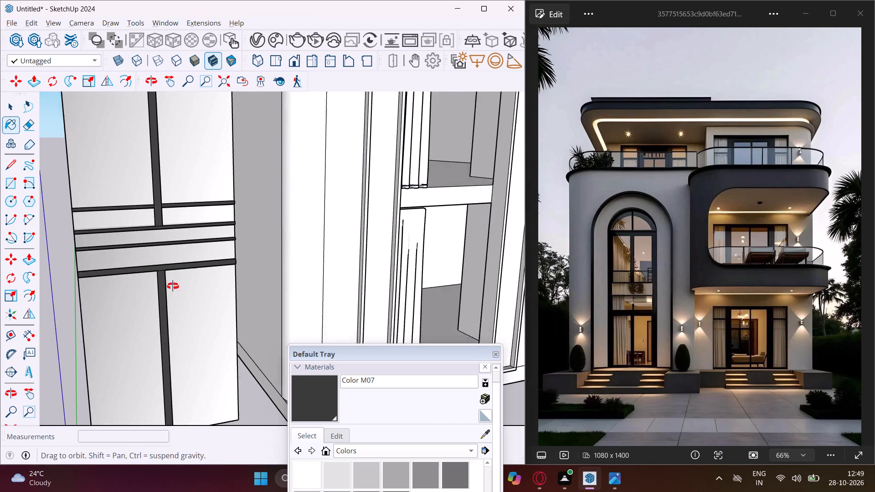
Paint the underside of the lowest crossbar, on the right of the vertical mullion, with Color M07.
{"action": "middle_click_drag", "start_coordinate": [173, 286], "coordinate": [309, 127]}
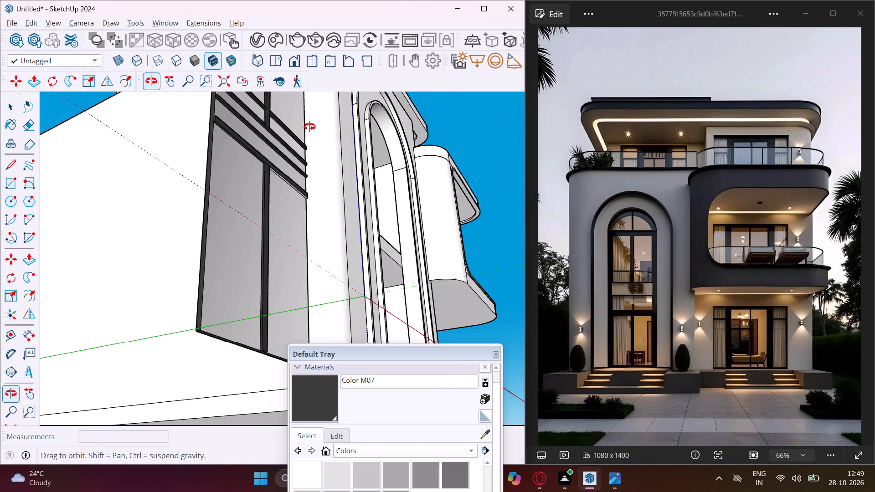
{"action": "middle_click_drag", "start_coordinate": [309, 127], "coordinate": [322, 111]}
{"action": "scroll", "coordinate": [271, 163], "scroll_direction": "up", "scroll_amount": 10}
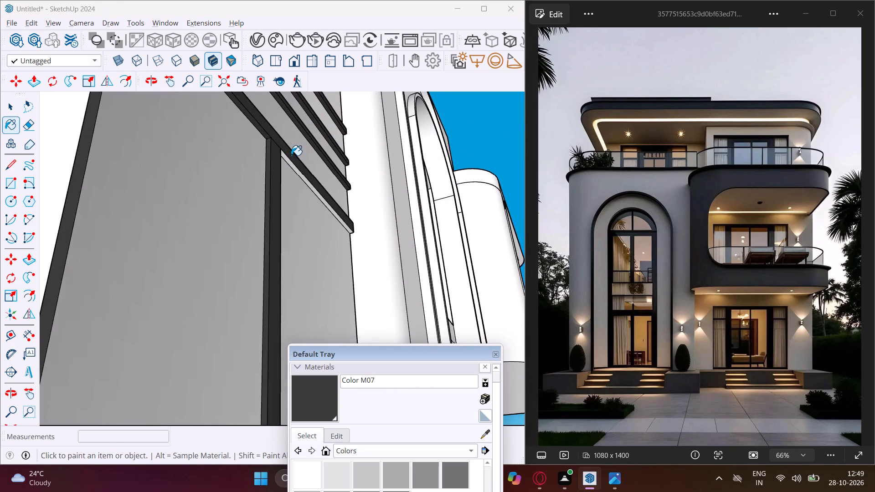
{"action": "scroll", "coordinate": [291, 155], "scroll_direction": "up", "scroll_amount": 3}
{"action": "left_click", "coordinate": [293, 174]}
Paint the left side face of the vertical mullion inside the window's arched top with Color M07.
{"action": "middle_click_drag", "start_coordinate": [287, 168], "coordinate": [232, 166]}
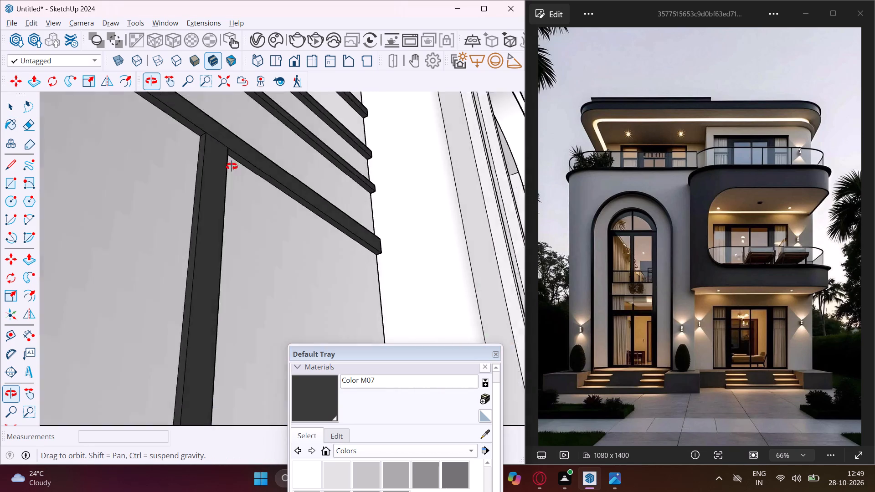
{"action": "middle_click_drag", "start_coordinate": [232, 166], "coordinate": [283, 351]}
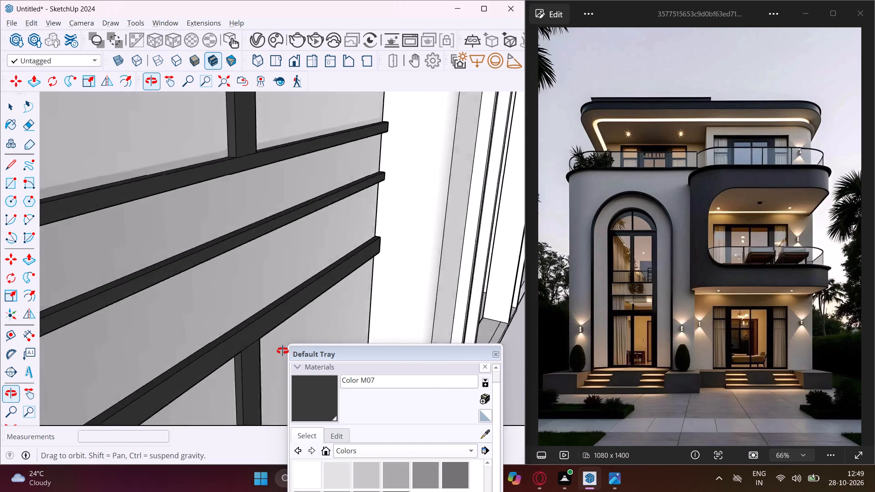
{"action": "middle_click_drag", "start_coordinate": [283, 351], "coordinate": [291, 383]}
{"action": "scroll", "coordinate": [270, 325], "scroll_direction": "down", "scroll_amount": 13}
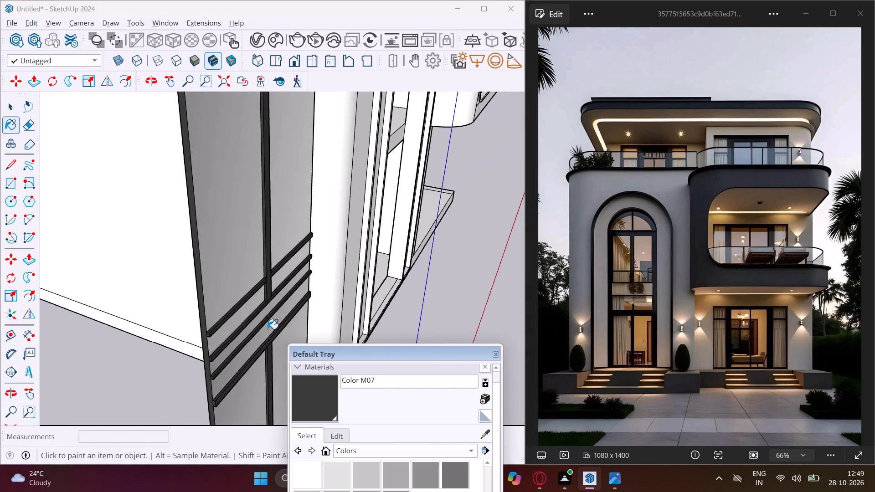
{"action": "scroll", "coordinate": [265, 327], "scroll_direction": "down", "scroll_amount": 6}
{"action": "scroll", "coordinate": [259, 145], "scroll_direction": "up", "scroll_amount": 8}
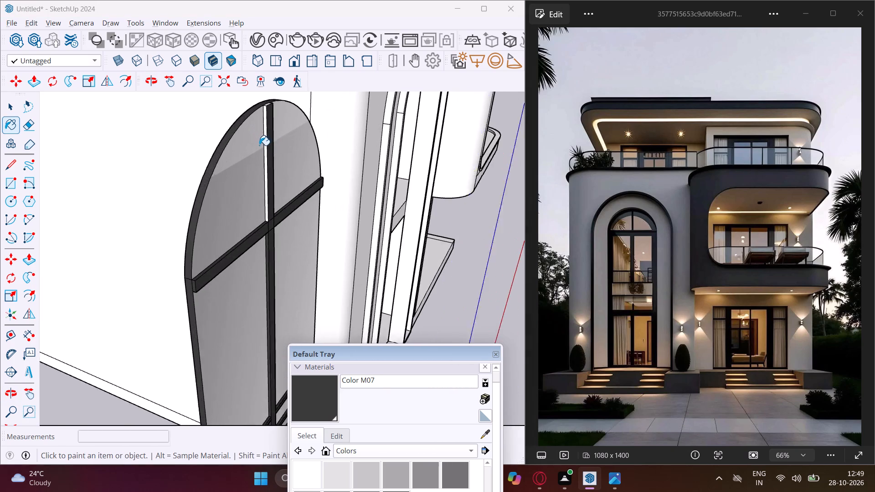
{"action": "scroll", "coordinate": [259, 145], "scroll_direction": "up", "scroll_amount": 8}
{"action": "left_click", "coordinate": [261, 164]}
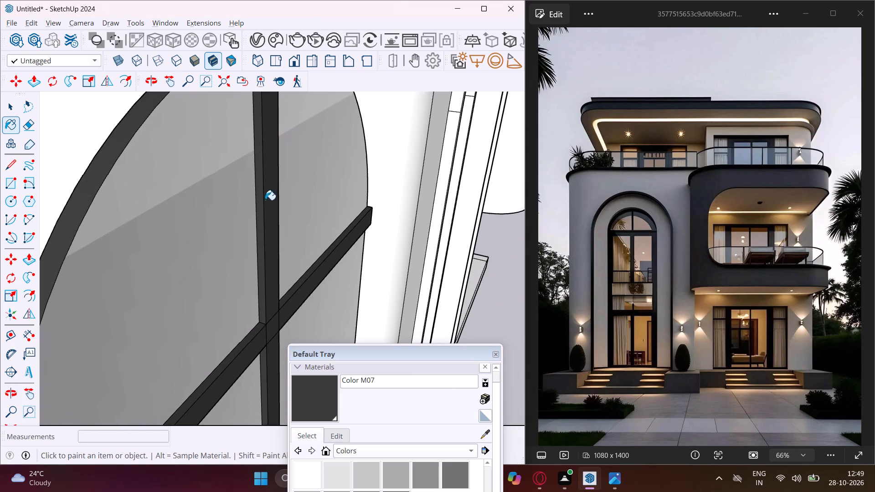
Paint the underside of the top crossbar on both sides of the vertical mullion with Color M07.
{"action": "middle_click_drag", "start_coordinate": [277, 283], "coordinate": [51, 281]}
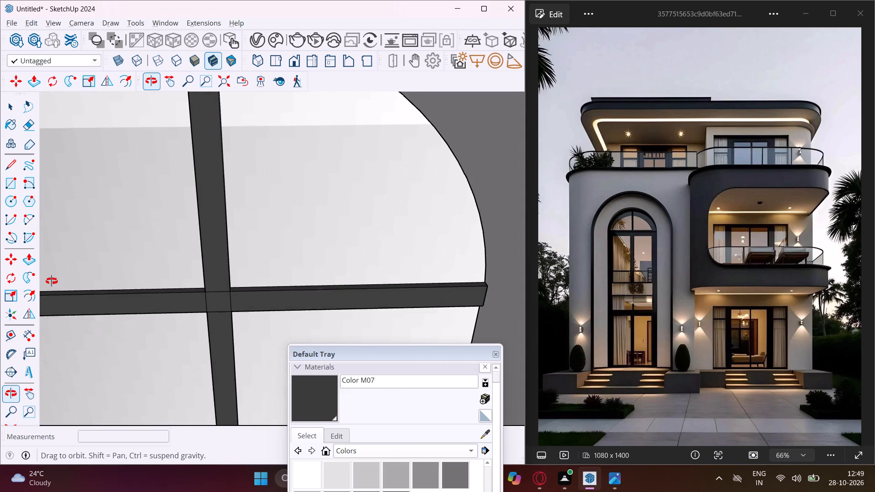
{"action": "middle_click_drag", "start_coordinate": [51, 281], "coordinate": [51, 280]}
{"action": "scroll", "coordinate": [175, 329], "scroll_direction": "up", "scroll_amount": 1}
{"action": "middle_click_drag", "start_coordinate": [174, 328], "coordinate": [236, 126]}
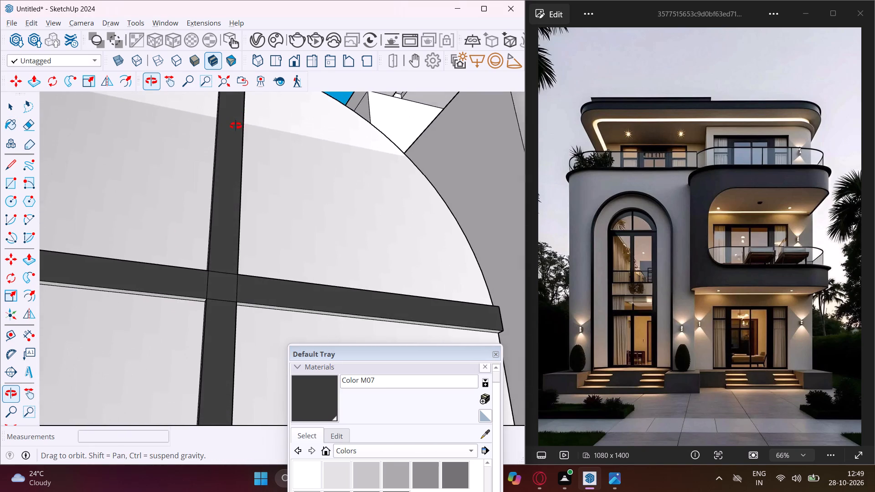
{"action": "middle_click_drag", "start_coordinate": [236, 126], "coordinate": [242, 114]}
{"action": "scroll", "coordinate": [187, 301], "scroll_direction": "up", "scroll_amount": 7}
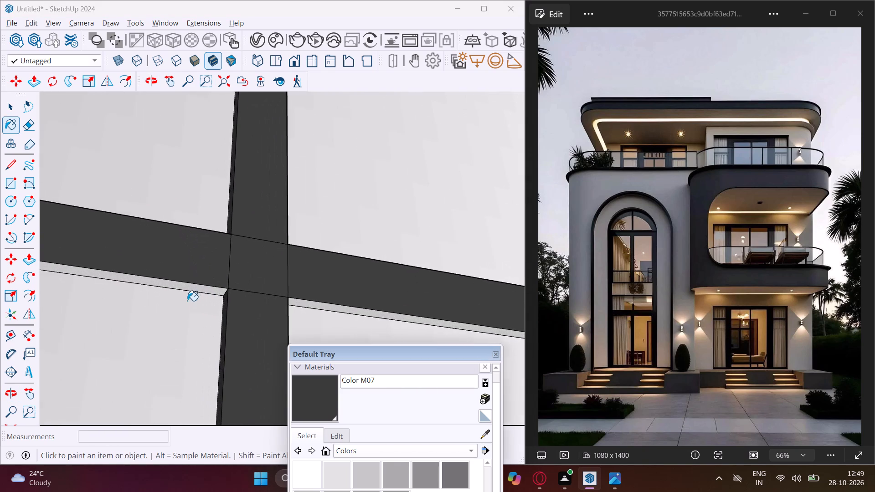
{"action": "middle_click_drag", "start_coordinate": [187, 301], "coordinate": [214, 259]}
{"action": "scroll", "coordinate": [208, 270], "scroll_direction": "up", "scroll_amount": 4}
{"action": "left_click", "coordinate": [208, 278]}
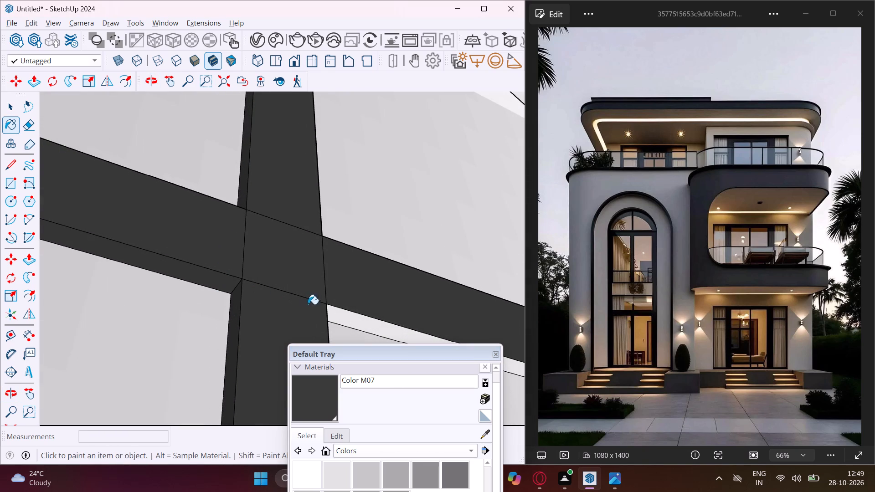
{"action": "left_click", "coordinate": [337, 310]}
Paint the right side faces of the vertical mullion above and below the top crossbar with Color M07.
{"action": "middle_click_drag", "start_coordinate": [335, 295], "coordinate": [162, 401]}
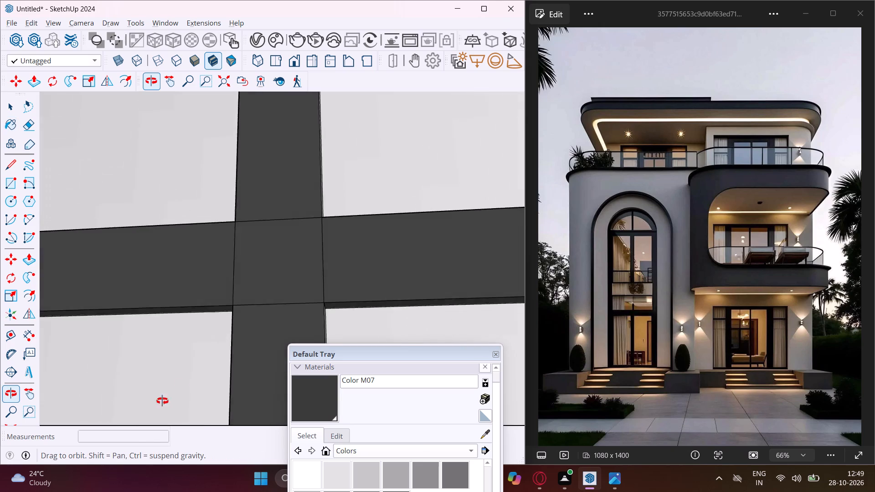
{"action": "middle_click_drag", "start_coordinate": [162, 401], "coordinate": [132, 438]}
{"action": "middle_click_drag", "start_coordinate": [357, 242], "coordinate": [319, 271]}
{"action": "scroll", "coordinate": [325, 310], "scroll_direction": "up", "scroll_amount": 2}
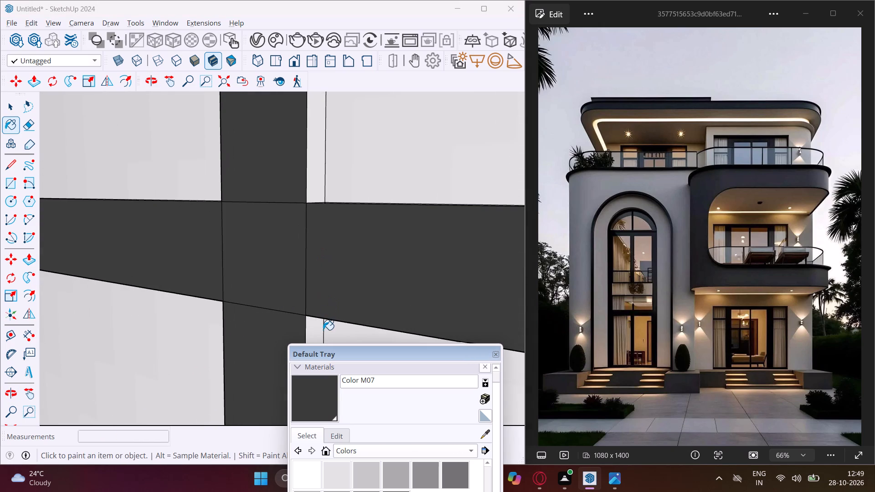
{"action": "left_click", "coordinate": [318, 328]}
{"action": "left_click", "coordinate": [311, 186]}
{"action": "middle_click_drag", "start_coordinate": [318, 203], "coordinate": [338, 268]}
{"action": "scroll", "coordinate": [325, 248], "scroll_direction": "down", "scroll_amount": 4}
{"action": "middle_click_drag", "start_coordinate": [308, 261], "coordinate": [507, 212]}
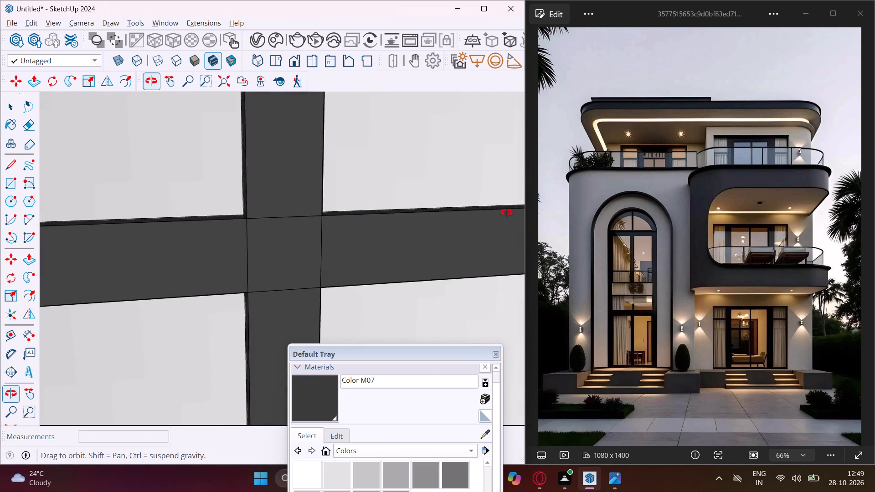
{"action": "middle_click_drag", "start_coordinate": [507, 212], "coordinate": [539, 203]}
{"action": "scroll", "coordinate": [288, 245], "scroll_direction": "down", "scroll_amount": 12}
{"action": "scroll", "coordinate": [239, 213], "scroll_direction": "down", "scroll_amount": 6}
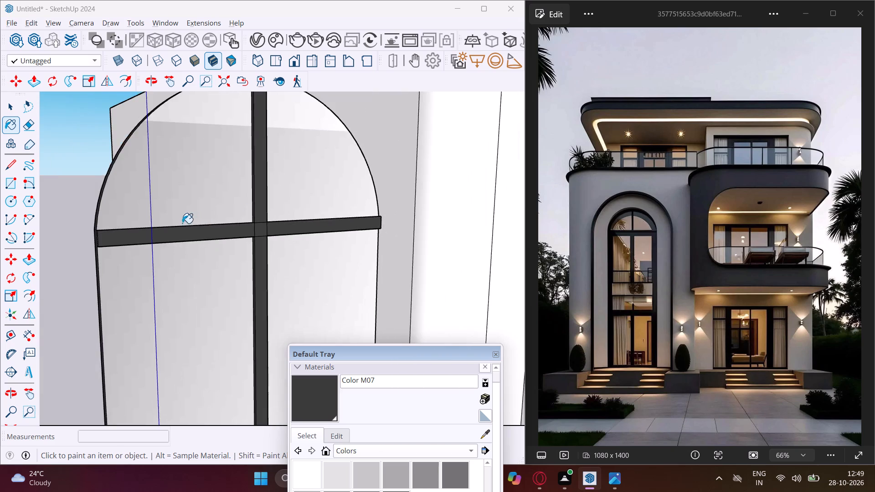
{"action": "scroll", "coordinate": [182, 223], "scroll_direction": "down", "scroll_amount": 19}
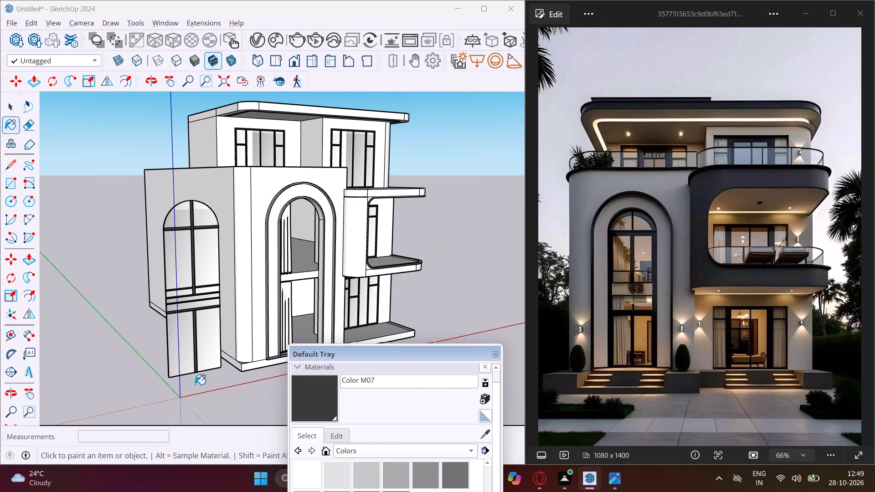
{"action": "key", "text": "Escape"}
{"action": "key", "text": "space"}
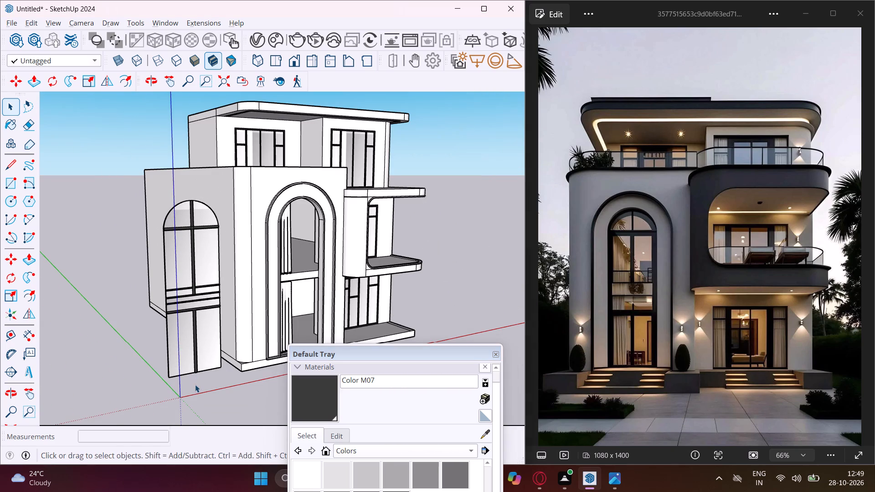
Move the whole arched window by its bottom corner into the matching bottom corner of the villa's tall arched opening.
{"action": "scroll", "coordinate": [195, 383], "scroll_direction": "down", "scroll_amount": 3}
{"action": "middle_click_drag", "start_coordinate": [195, 372], "coordinate": [112, 396]}
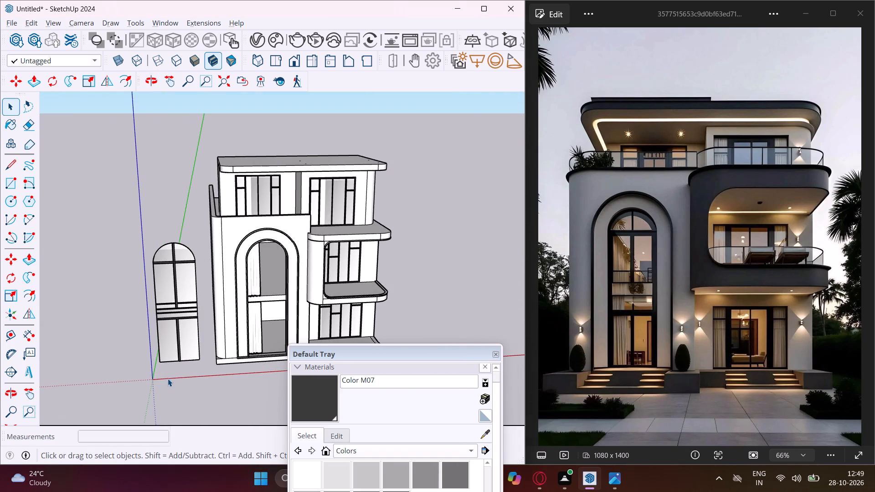
{"action": "scroll", "coordinate": [170, 371], "scroll_direction": "up", "scroll_amount": 7}
{"action": "middle_click_drag", "start_coordinate": [186, 375], "coordinate": [179, 380]}
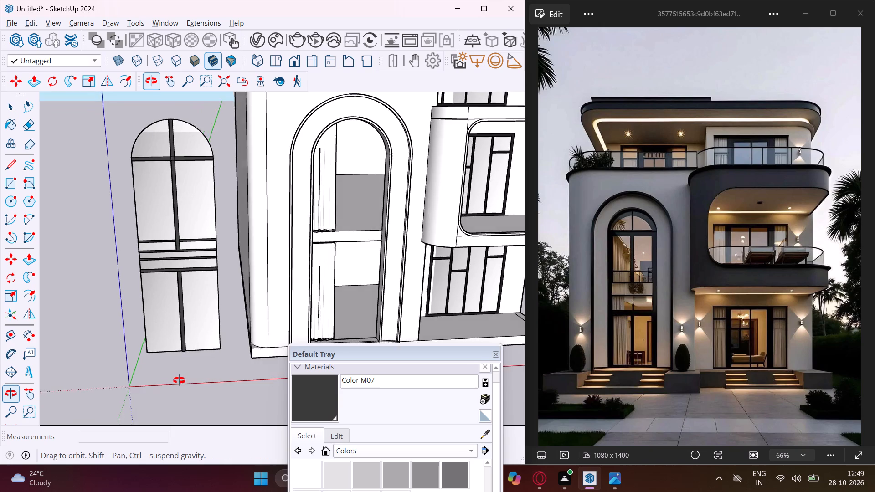
{"action": "middle_click_drag", "start_coordinate": [179, 380], "coordinate": [160, 382]}
{"action": "scroll", "coordinate": [174, 382], "scroll_direction": "up", "scroll_amount": 1}
{"action": "scroll", "coordinate": [156, 384], "scroll_direction": "down", "scroll_amount": 3}
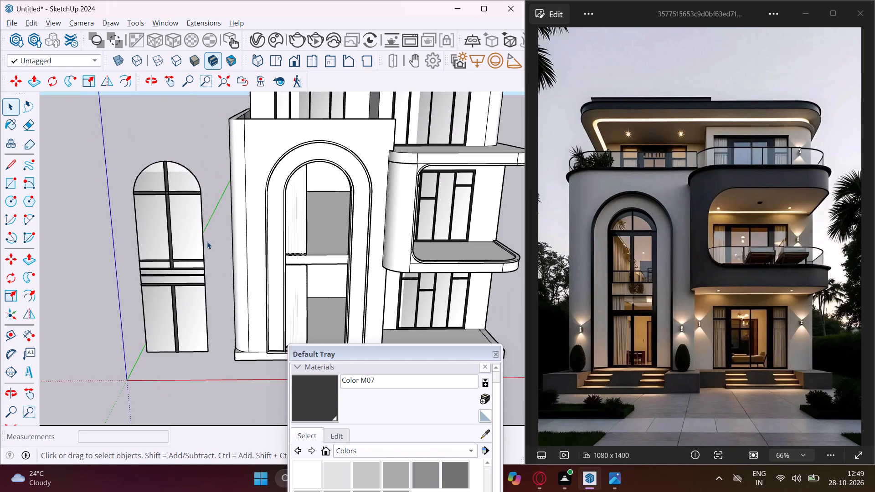
{"action": "left_click_drag", "start_coordinate": [212, 148], "coordinate": [208, 196]}
{"action": "left_click_drag", "start_coordinate": [208, 196], "coordinate": [129, 367]}
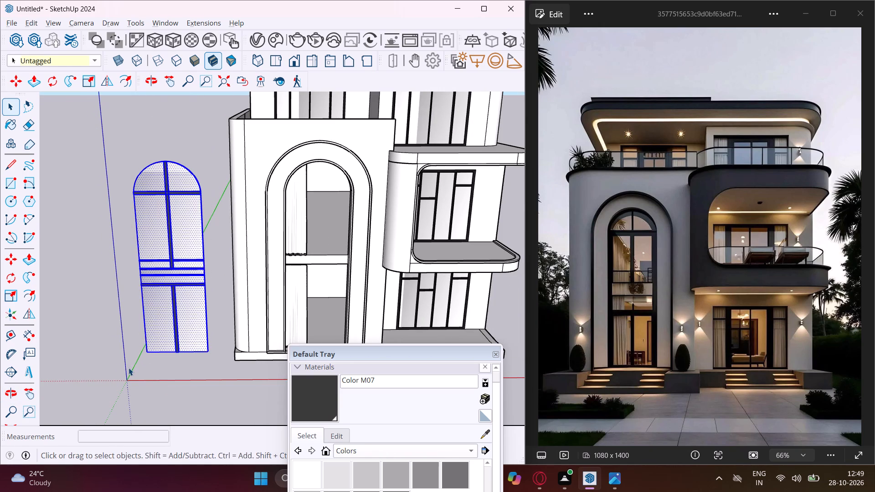
{"action": "scroll", "coordinate": [155, 336], "scroll_direction": "down", "scroll_amount": 4}
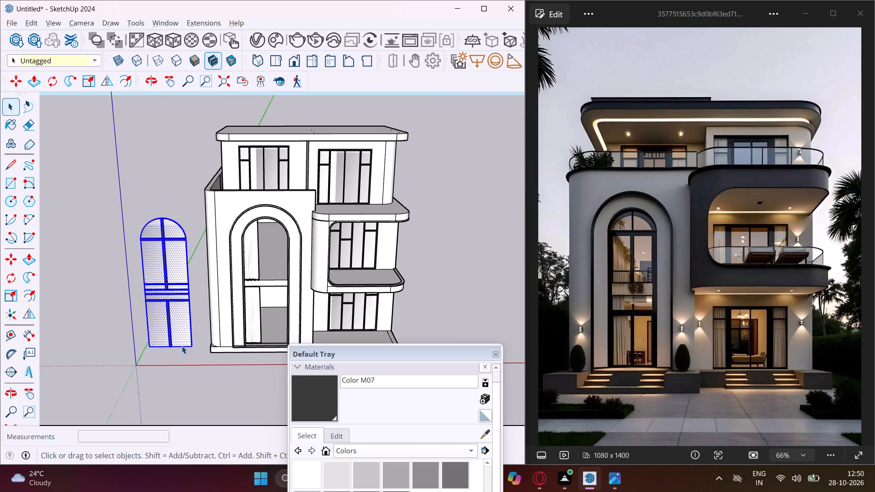
{"action": "key", "text": "m"}
{"action": "scroll", "coordinate": [198, 348], "scroll_direction": "up", "scroll_amount": 11}
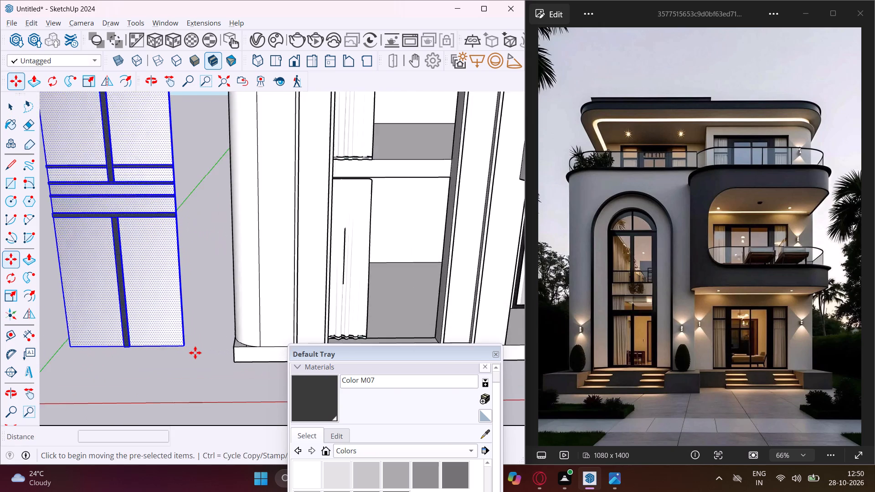
{"action": "scroll", "coordinate": [195, 353], "scroll_direction": "up", "scroll_amount": 8}
{"action": "scroll", "coordinate": [185, 348], "scroll_direction": "down", "scroll_amount": 5}
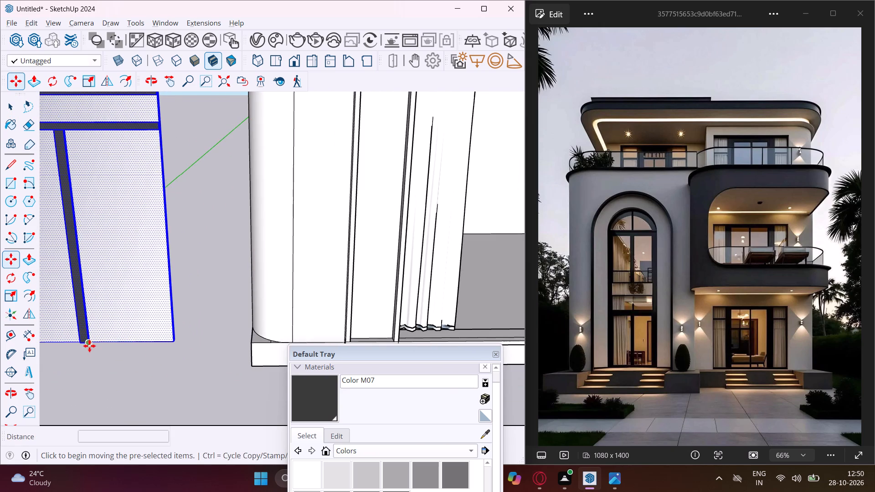
{"action": "scroll", "coordinate": [89, 347], "scroll_direction": "up", "scroll_amount": 2}
{"action": "scroll", "coordinate": [89, 347], "scroll_direction": "down", "scroll_amount": 4}
{"action": "middle_click_drag", "start_coordinate": [89, 347], "coordinate": [200, 318]}
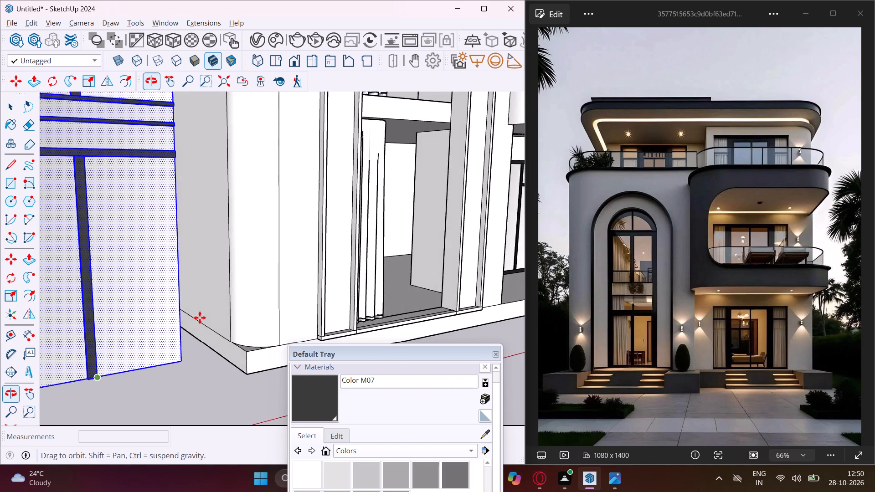
{"action": "scroll", "coordinate": [200, 318], "scroll_direction": "down", "scroll_amount": 4}
{"action": "scroll", "coordinate": [73, 366], "scroll_direction": "up", "scroll_amount": 11}
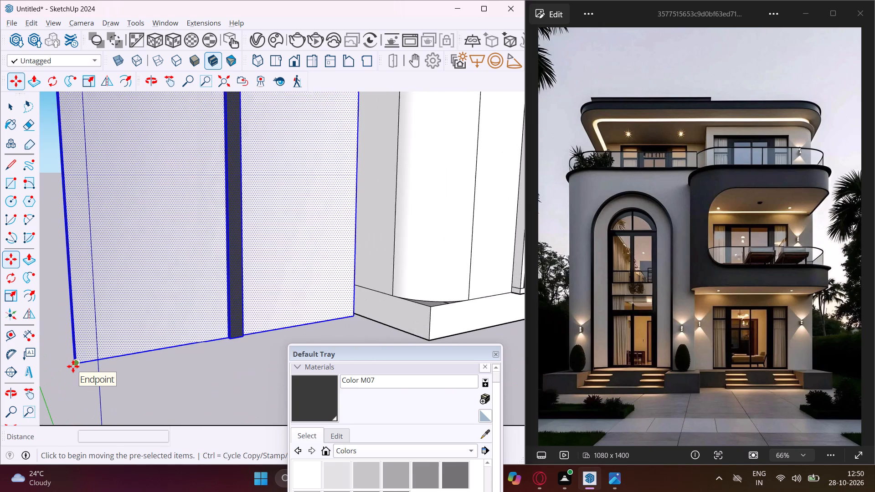
{"action": "left_click", "coordinate": [75, 364]}
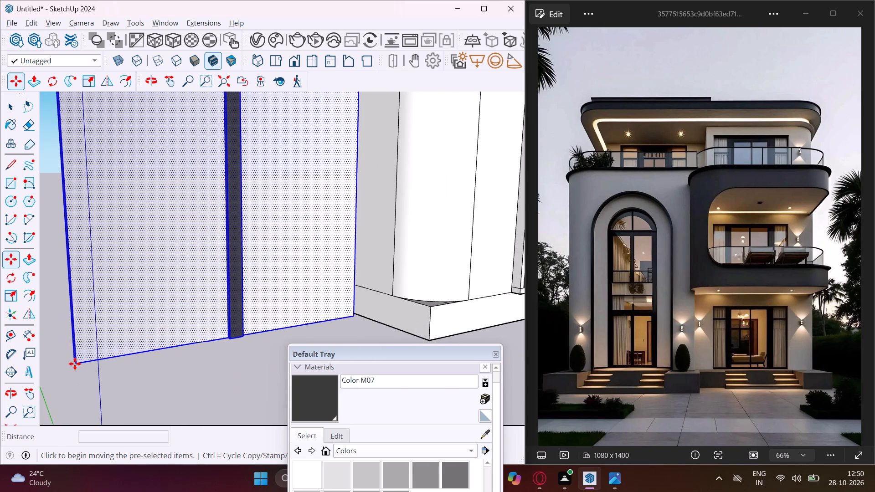
{"action": "scroll", "coordinate": [46, 346], "scroll_direction": "down", "scroll_amount": 10}
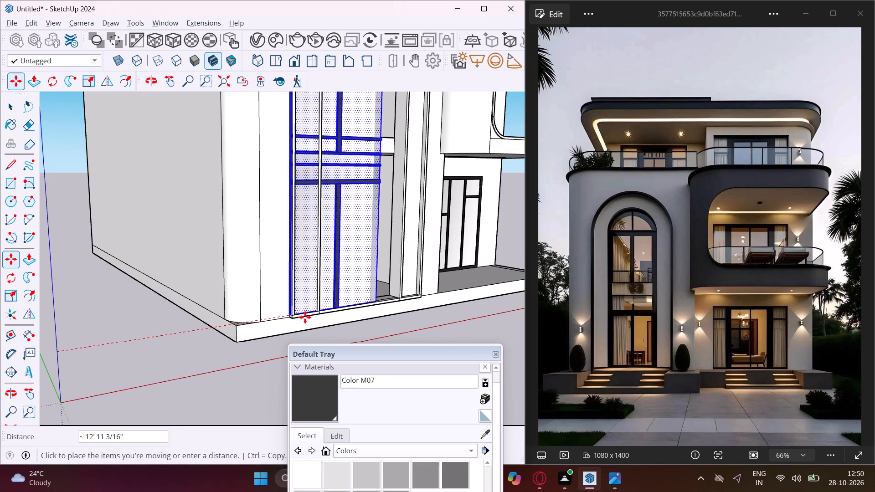
{"action": "middle_click_drag", "start_coordinate": [330, 310], "coordinate": [70, 363]}
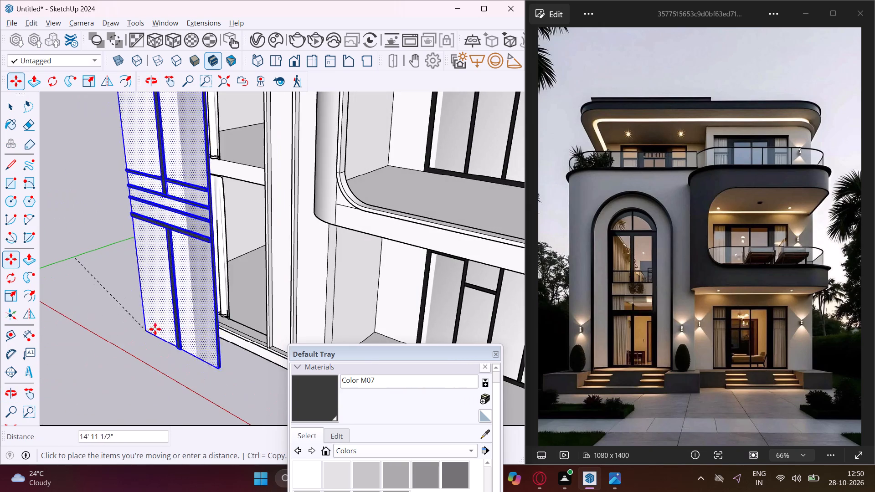
{"action": "scroll", "coordinate": [190, 314], "scroll_direction": "up", "scroll_amount": 12}
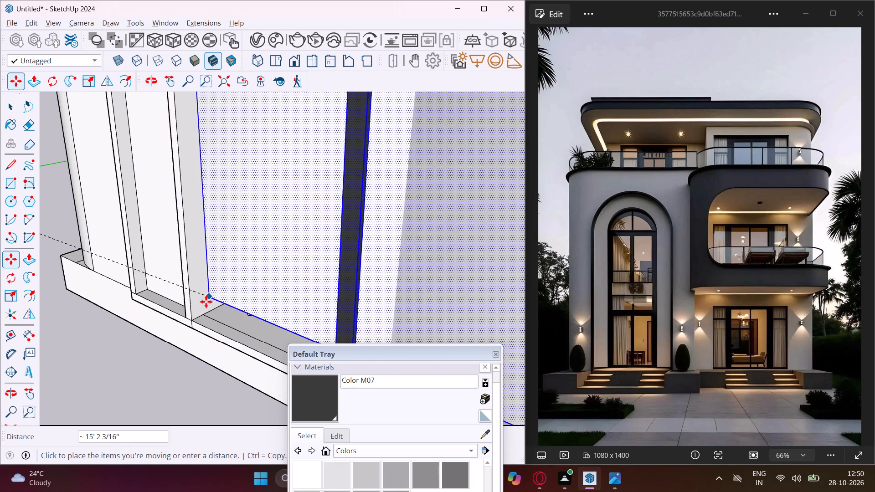
{"action": "scroll", "coordinate": [202, 309], "scroll_direction": "up", "scroll_amount": 3}
{"action": "left_click", "coordinate": [205, 315]}
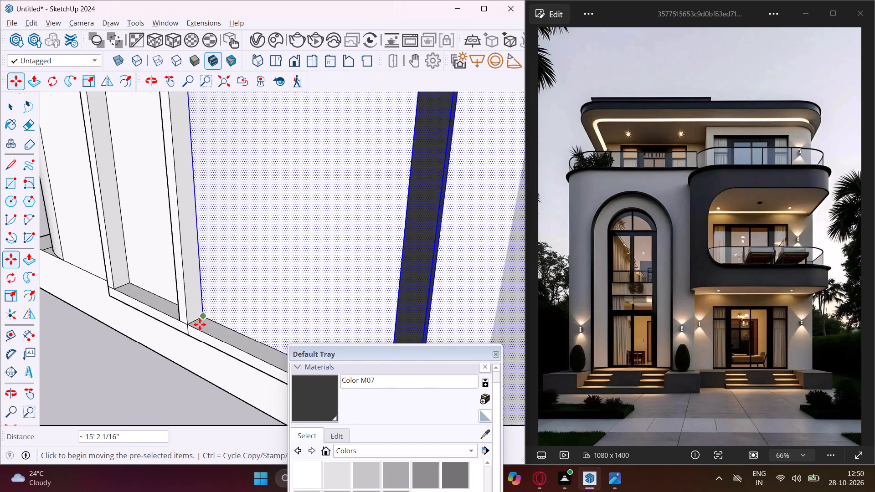
{"action": "scroll", "coordinate": [122, 341], "scroll_direction": "down", "scroll_amount": 6}
{"action": "middle_click_drag", "start_coordinate": [121, 341], "coordinate": [301, 341]}
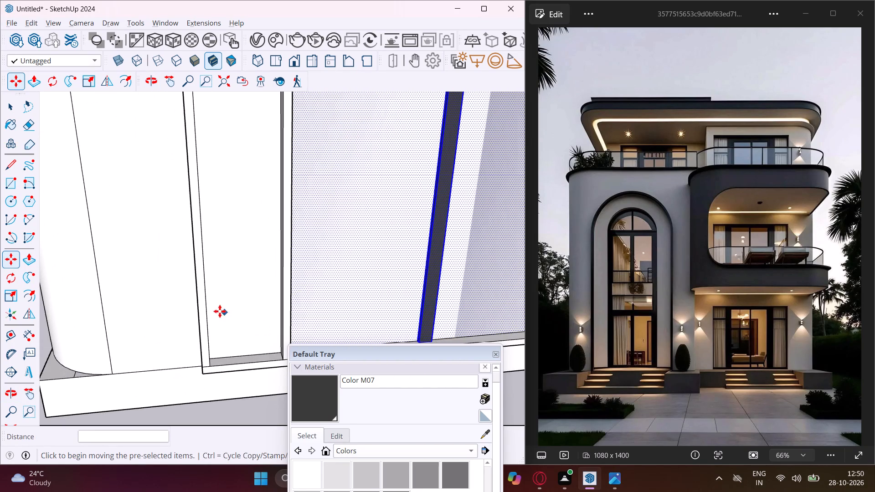
{"action": "scroll", "coordinate": [220, 311], "scroll_direction": "down", "scroll_amount": 13}
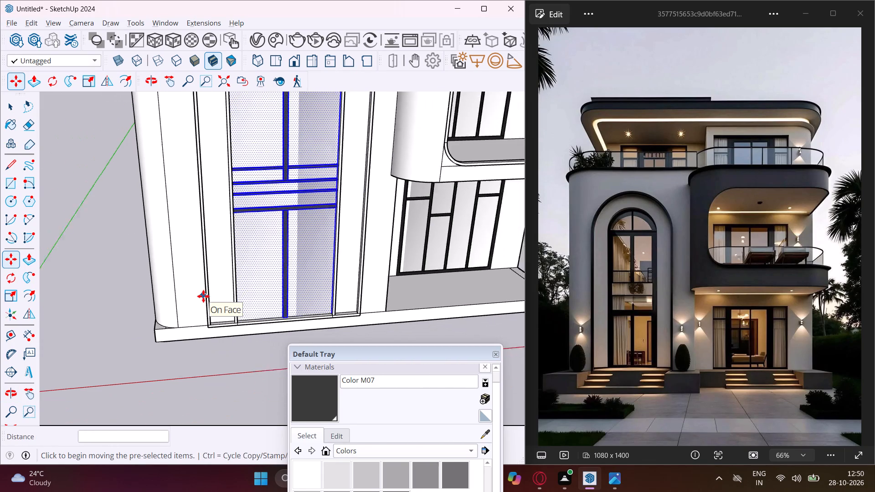
{"action": "scroll", "coordinate": [203, 296], "scroll_direction": "down", "scroll_amount": 6}
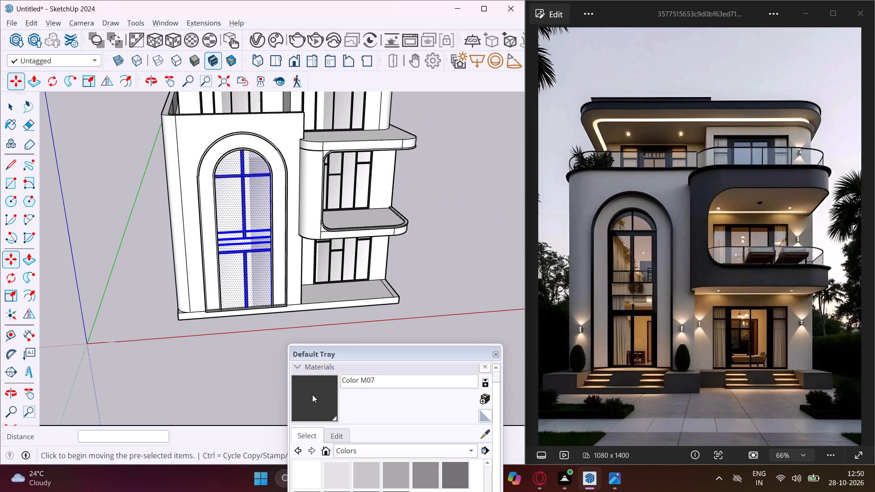
{"action": "left_click", "coordinate": [312, 392]}
{"action": "key", "text": "Escape"}
{"action": "key", "text": "space"}
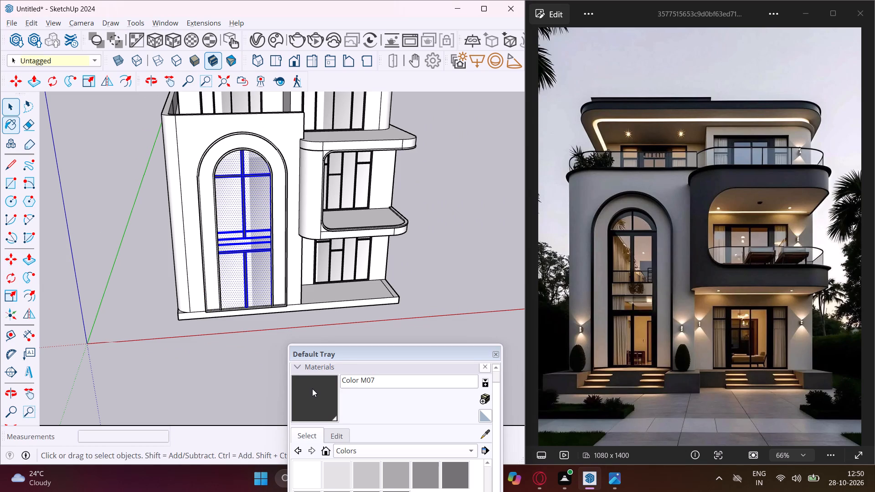
{"action": "left_click", "coordinate": [264, 358]}
Paint the outer and front faces of the two curved arch bands around the tall window with Color M07.
{"action": "left_click", "coordinate": [303, 392]}
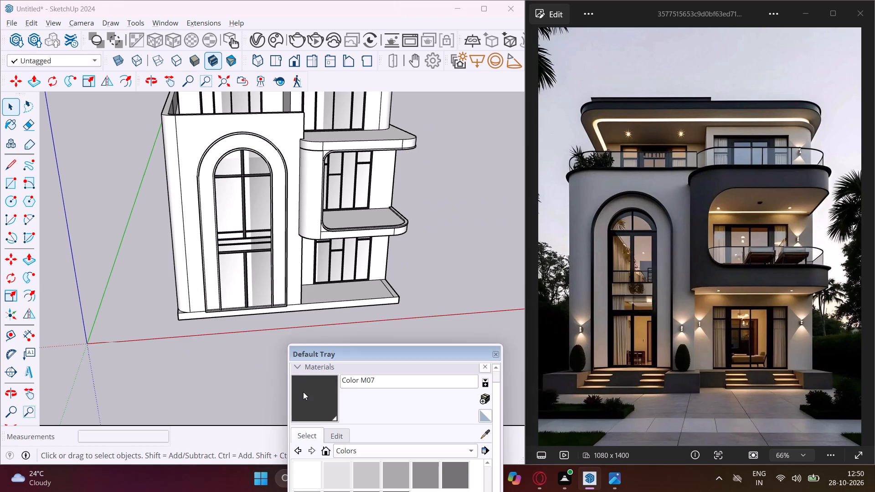
{"action": "scroll", "coordinate": [221, 144], "scroll_direction": "up", "scroll_amount": 4}
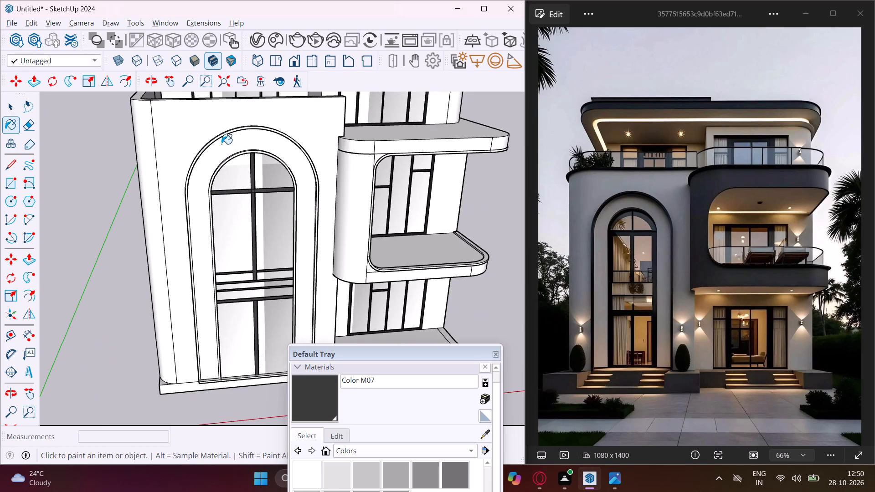
{"action": "scroll", "coordinate": [221, 144], "scroll_direction": "up", "scroll_amount": 9}
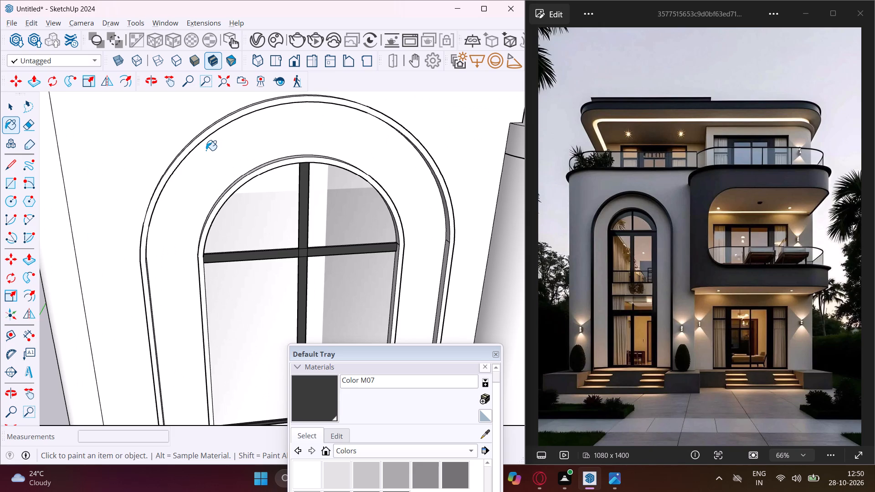
{"action": "middle_click_drag", "start_coordinate": [229, 152], "coordinate": [468, 176]}
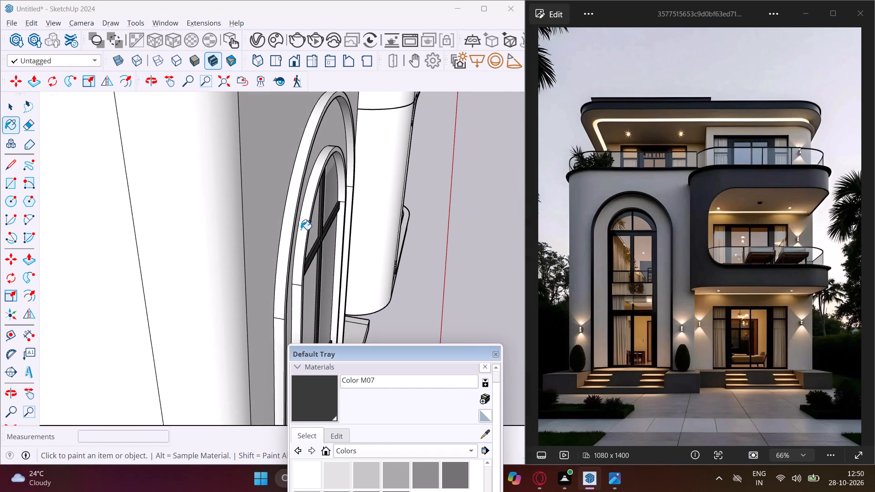
{"action": "scroll", "coordinate": [286, 252], "scroll_direction": "up", "scroll_amount": 3}
{"action": "left_click", "coordinate": [287, 239]}
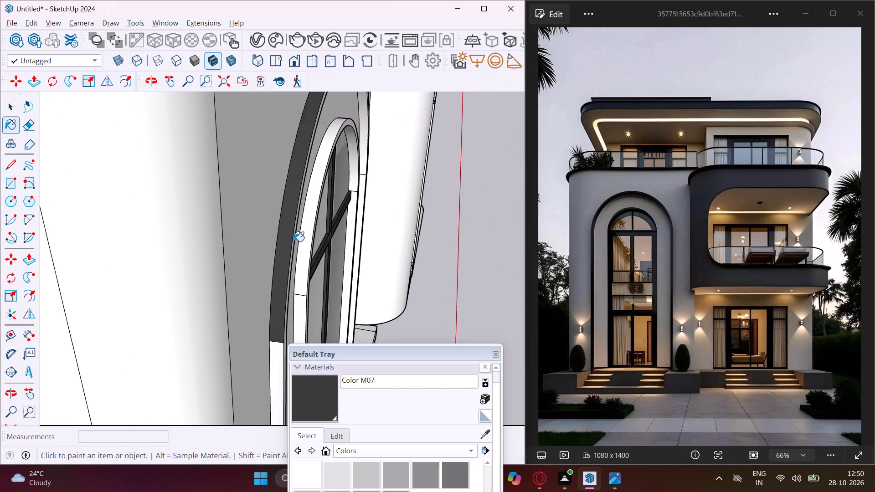
{"action": "left_click", "coordinate": [311, 211]}
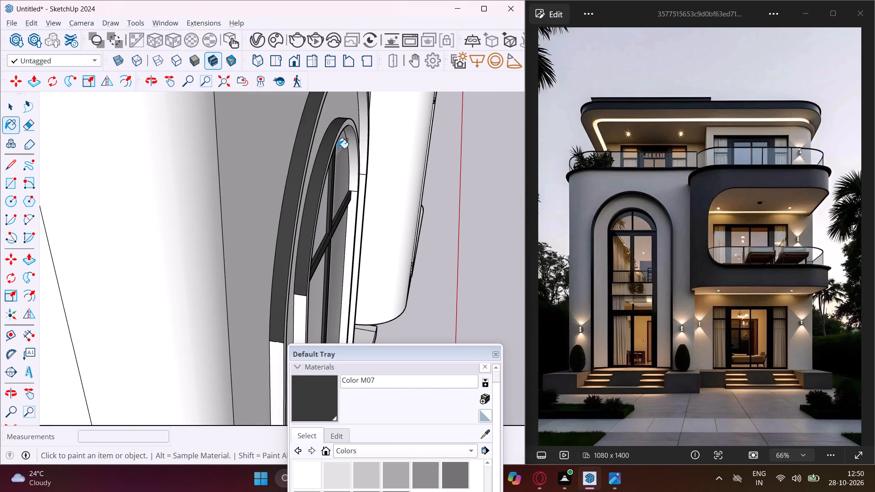
{"action": "scroll", "coordinate": [344, 130], "scroll_direction": "up", "scroll_amount": 3}
{"action": "left_click", "coordinate": [342, 129]}
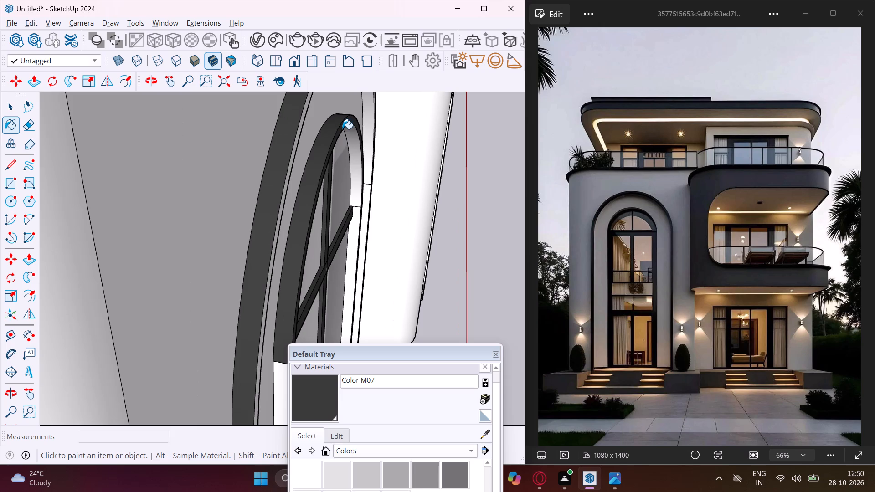
{"action": "scroll", "coordinate": [292, 161], "scroll_direction": "up", "scroll_amount": 3}
{"action": "left_click", "coordinate": [292, 161]}
{"action": "scroll", "coordinate": [277, 149], "scroll_direction": "down", "scroll_amount": 5}
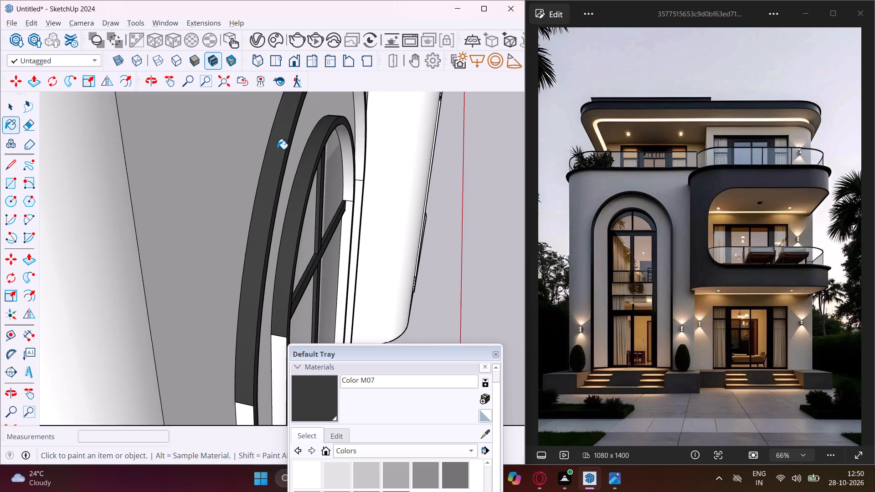
Paint the outward side faces of both arch bands' straight left legs with Color M07.
{"action": "scroll", "coordinate": [277, 149], "scroll_direction": "down", "scroll_amount": 12}
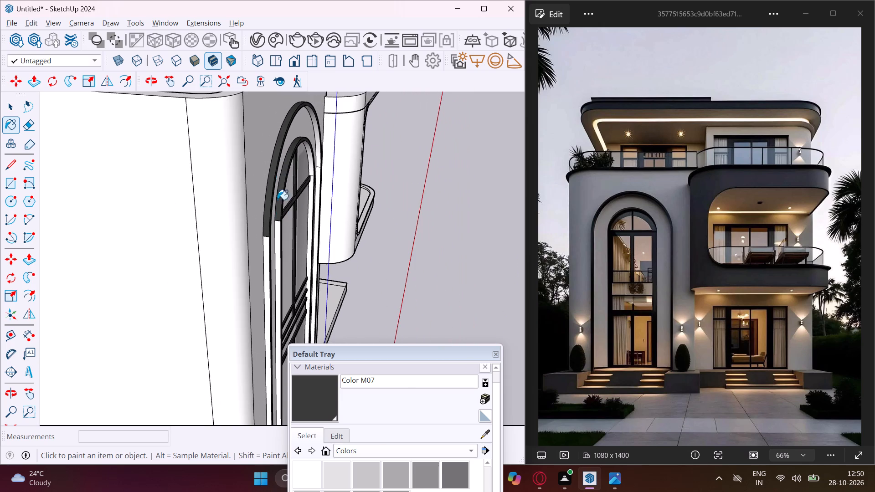
{"action": "scroll", "coordinate": [266, 248], "scroll_direction": "up", "scroll_amount": 9}
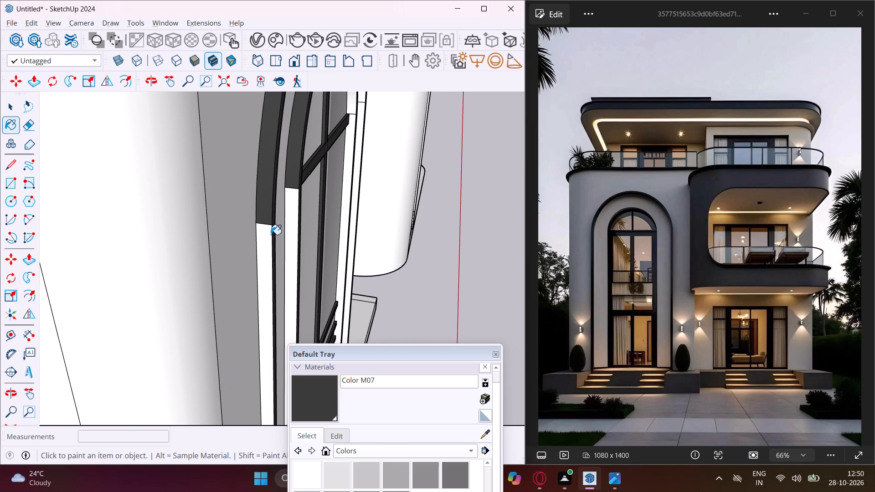
{"action": "left_click", "coordinate": [271, 235]}
{"action": "left_click", "coordinate": [297, 215]}
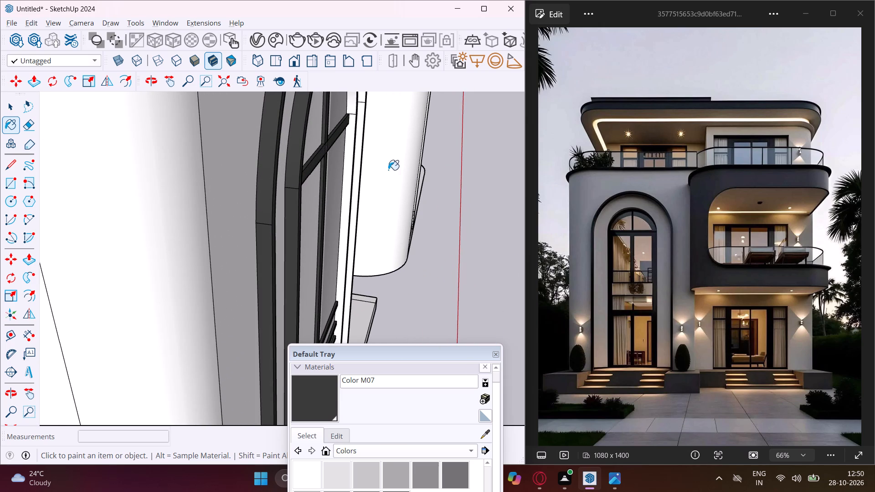
Paint the inner faces of both arch bands, on the straight right legs and under the curved tops, with Color M07.
{"action": "scroll", "coordinate": [349, 137], "scroll_direction": "up", "scroll_amount": 6}
{"action": "left_click", "coordinate": [354, 140]}
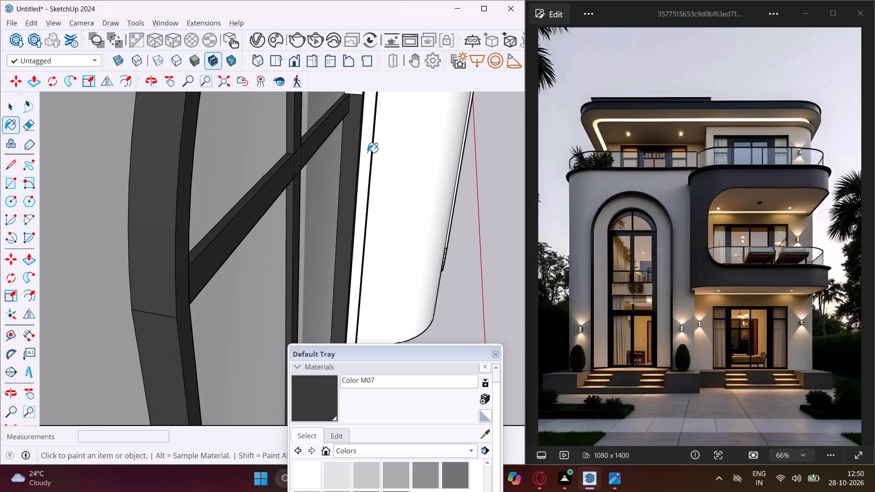
{"action": "left_click", "coordinate": [367, 153]}
{"action": "scroll", "coordinate": [368, 155], "scroll_direction": "down", "scroll_amount": 8}
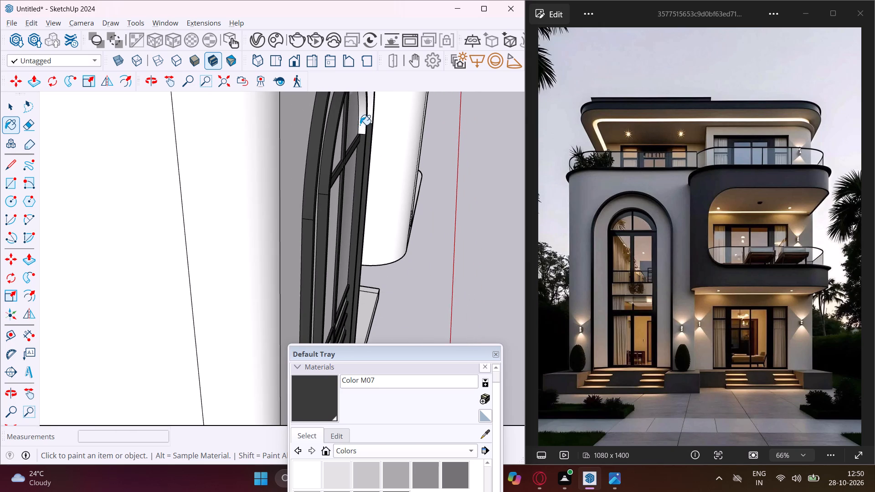
{"action": "left_click", "coordinate": [364, 119]}
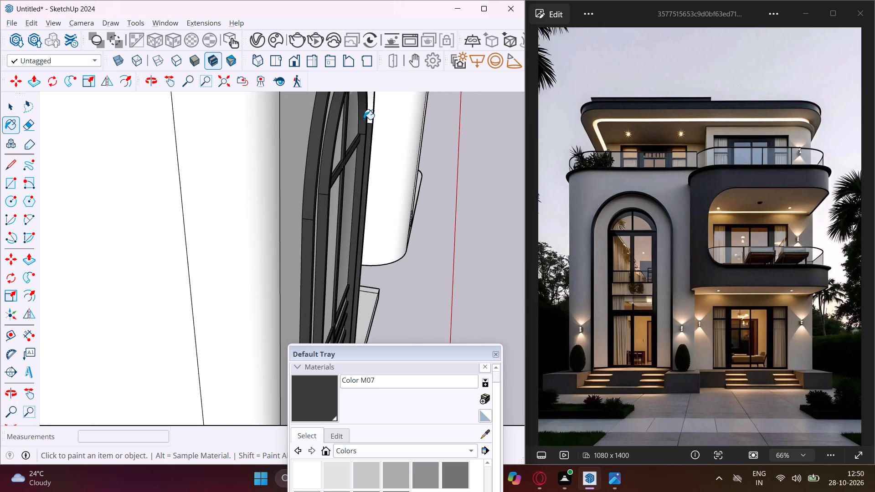
{"action": "left_click", "coordinate": [371, 110]}
{"action": "middle_click_drag", "start_coordinate": [374, 118], "coordinate": [284, 201]}
{"action": "scroll", "coordinate": [232, 197], "scroll_direction": "down", "scroll_amount": 11}
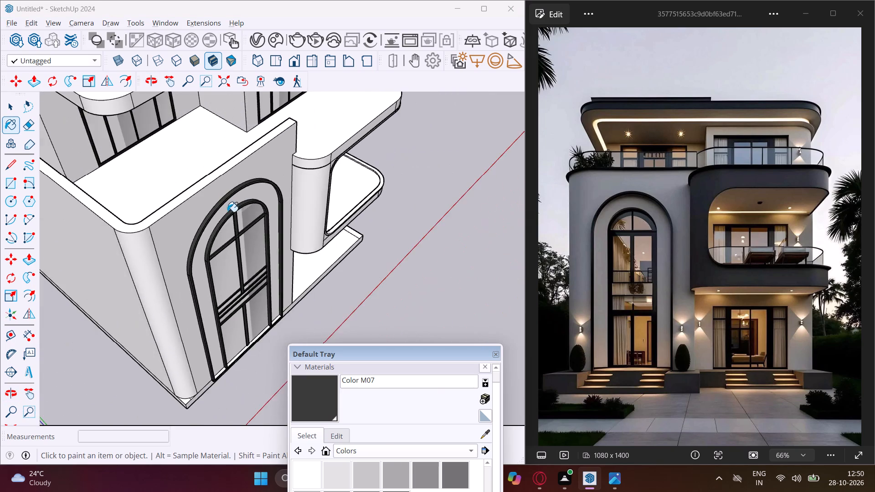
{"action": "scroll", "coordinate": [227, 214], "scroll_direction": "down", "scroll_amount": 4}
{"action": "scroll", "coordinate": [232, 329], "scroll_direction": "up", "scroll_amount": 9}
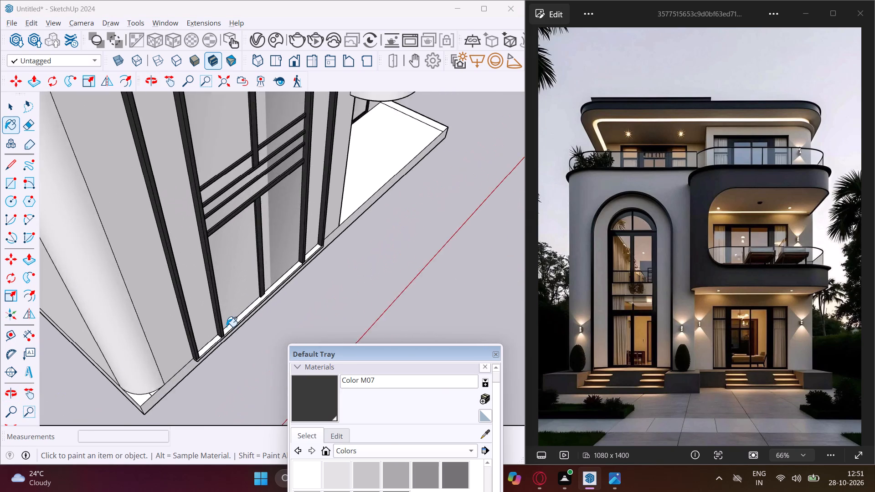
Paint the top faces of the bottom sill between the arch bands and under the tall window with Color M07.
{"action": "scroll", "coordinate": [226, 327], "scroll_direction": "up", "scroll_amount": 8}
{"action": "left_click", "coordinate": [197, 364]}
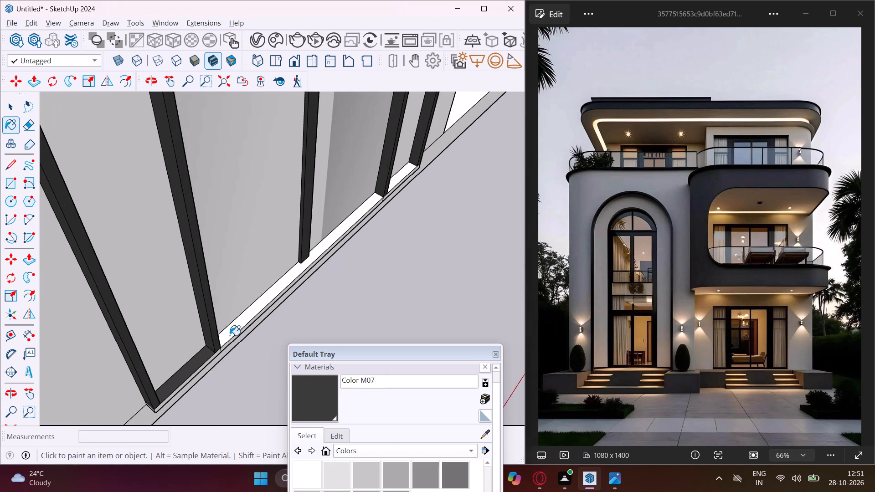
{"action": "left_click", "coordinate": [230, 332]}
{"action": "left_click", "coordinate": [395, 179]}
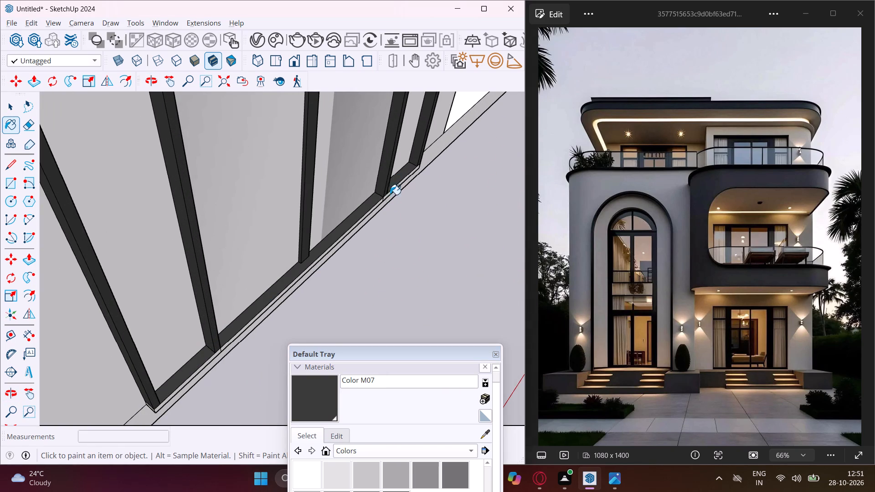
Paint the end, front faces and undersides of the arched window's bottom sill sections with Color M07.
{"action": "middle_click_drag", "start_coordinate": [203, 354], "coordinate": [295, 143]}
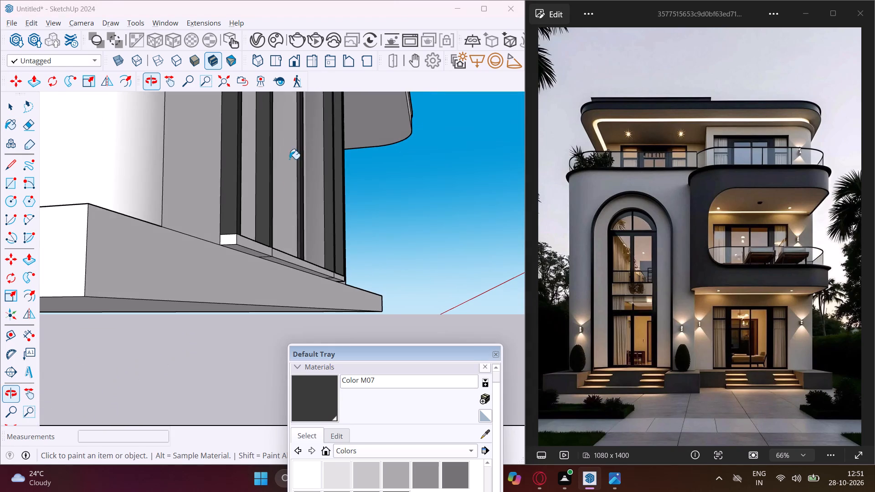
{"action": "scroll", "coordinate": [237, 231], "scroll_direction": "up", "scroll_amount": 3}
{"action": "left_click", "coordinate": [232, 243]}
{"action": "left_click", "coordinate": [246, 245]}
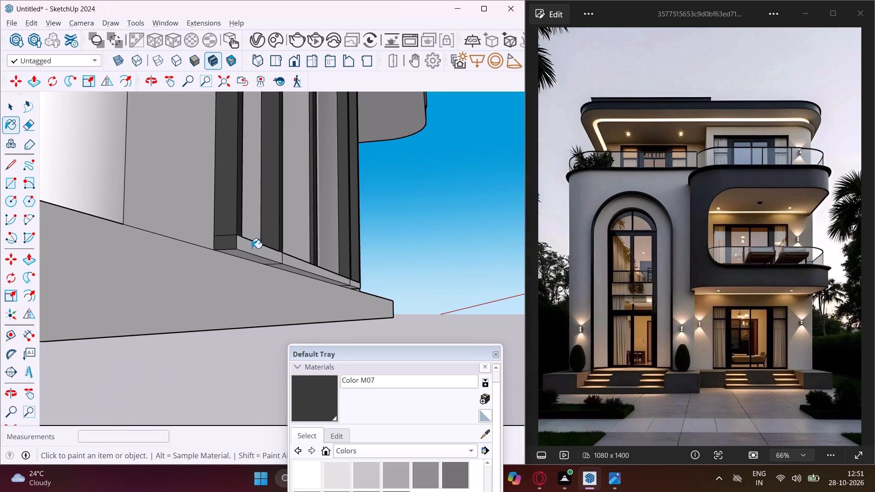
{"action": "left_click", "coordinate": [252, 257]}
{"action": "left_click", "coordinate": [288, 261]}
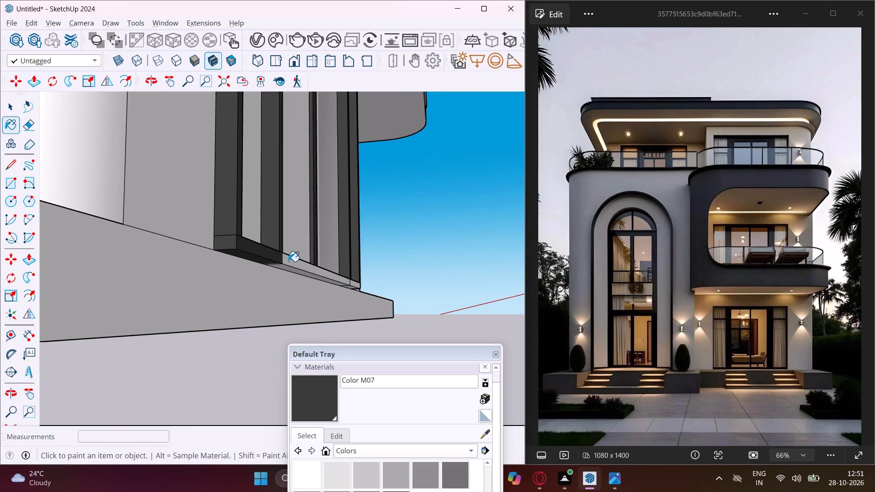
{"action": "middle_click_drag", "start_coordinate": [294, 270], "coordinate": [287, 237]}
{"action": "scroll", "coordinate": [289, 243], "scroll_direction": "up", "scroll_amount": 3}
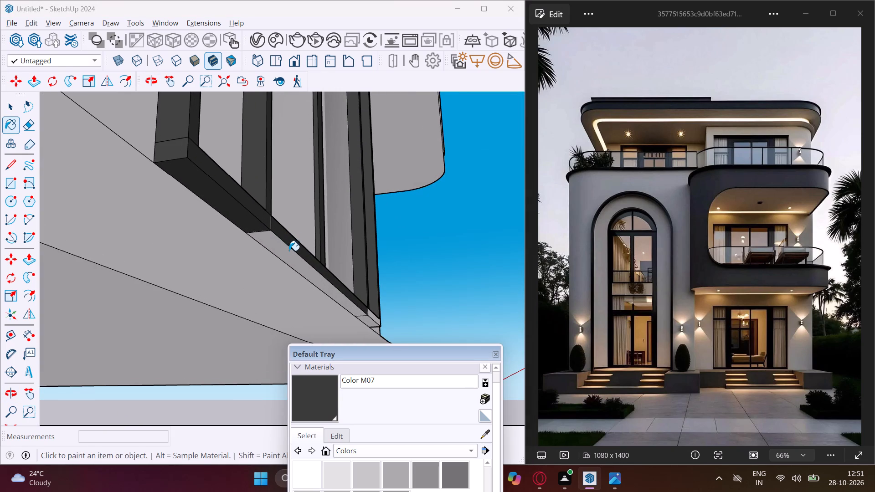
{"action": "left_click", "coordinate": [289, 251]}
{"action": "left_click", "coordinate": [372, 313]}
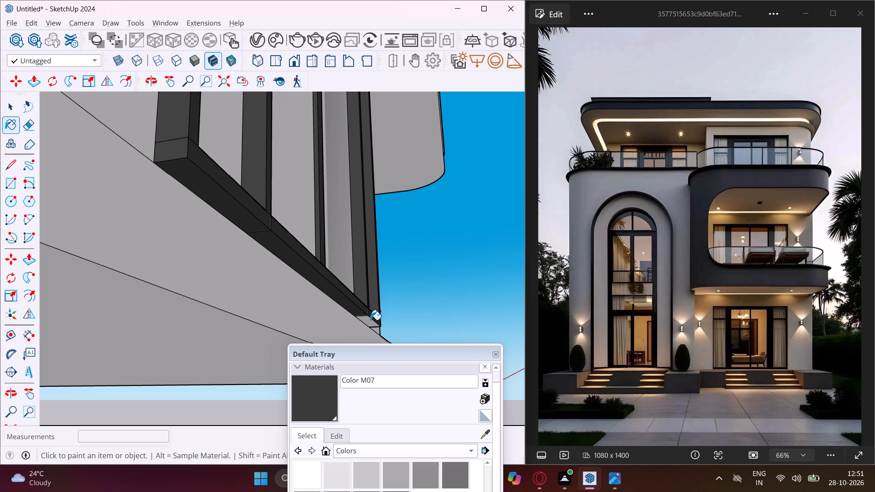
{"action": "left_click", "coordinate": [371, 320]}
Paint the outward side faces of both arch bands' straight right legs with Color M07.
{"action": "middle_click_drag", "start_coordinate": [370, 319], "coordinate": [176, 379]}
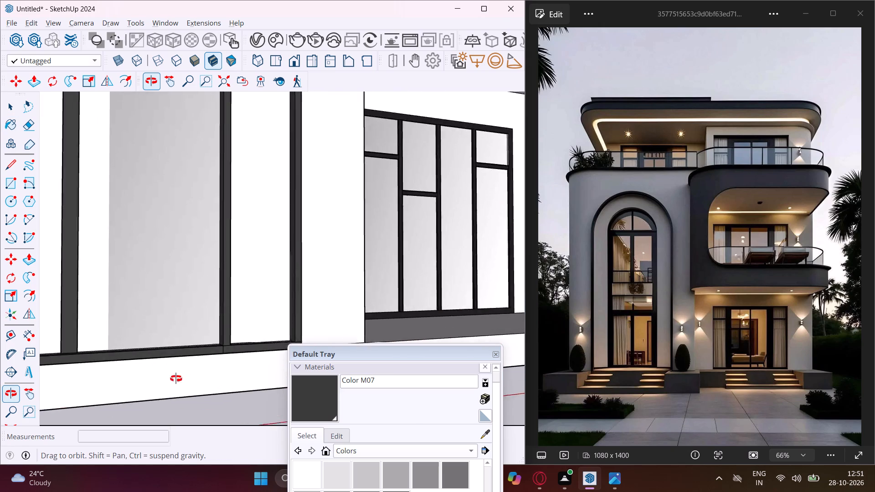
{"action": "middle_click_drag", "start_coordinate": [176, 379], "coordinate": [88, 433]}
{"action": "scroll", "coordinate": [191, 355], "scroll_direction": "down", "scroll_amount": 4}
{"action": "middle_click_drag", "start_coordinate": [226, 337], "coordinate": [150, 340]}
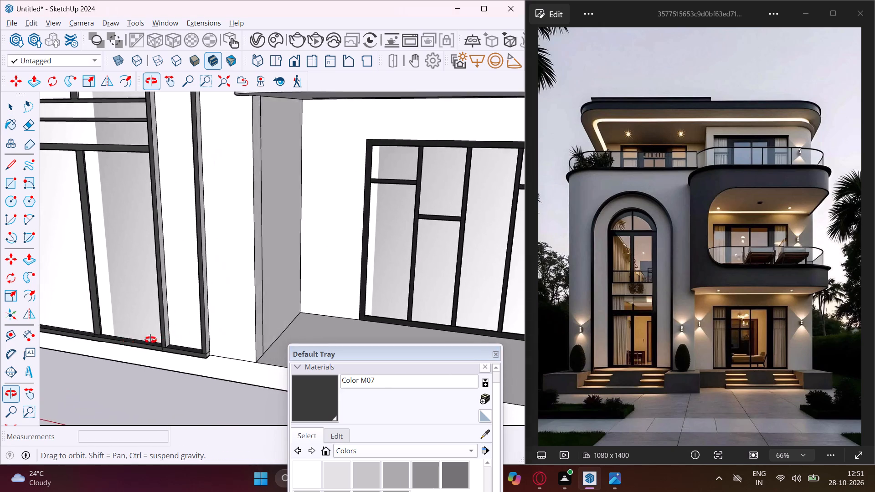
{"action": "middle_click_drag", "start_coordinate": [150, 340], "coordinate": [120, 348]}
{"action": "scroll", "coordinate": [155, 255], "scroll_direction": "up", "scroll_amount": 5}
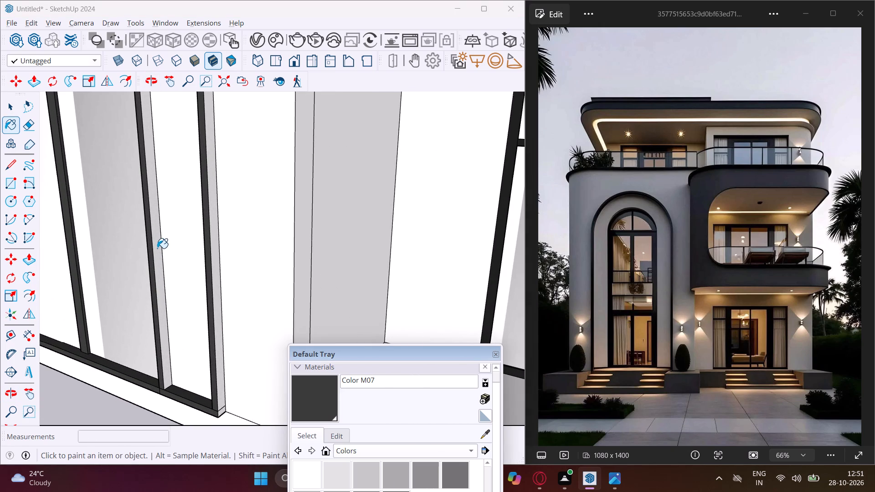
{"action": "left_click", "coordinate": [157, 248]}
{"action": "left_click", "coordinate": [218, 258]}
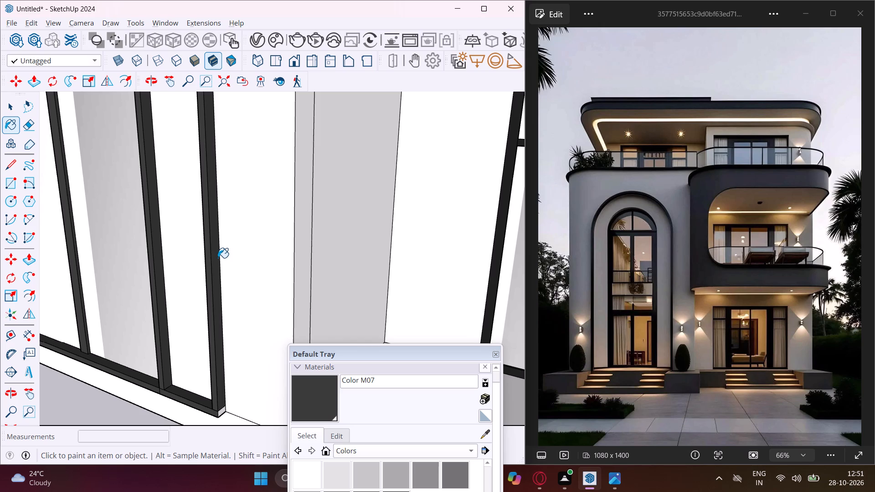
Paint the inward faces of both arch bands' left legs and the side of the window's upper central mullion with Color M07.
{"action": "scroll", "coordinate": [218, 258], "scroll_direction": "down", "scroll_amount": 15}
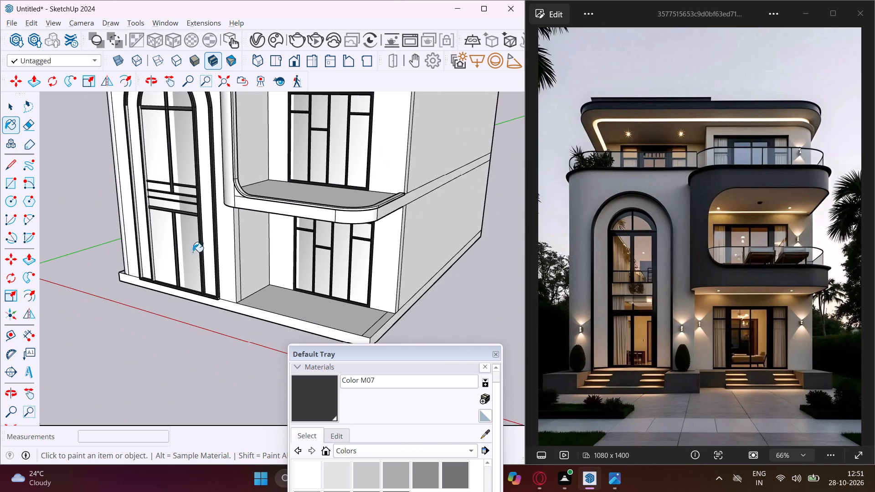
{"action": "scroll", "coordinate": [144, 183], "scroll_direction": "up", "scroll_amount": 14}
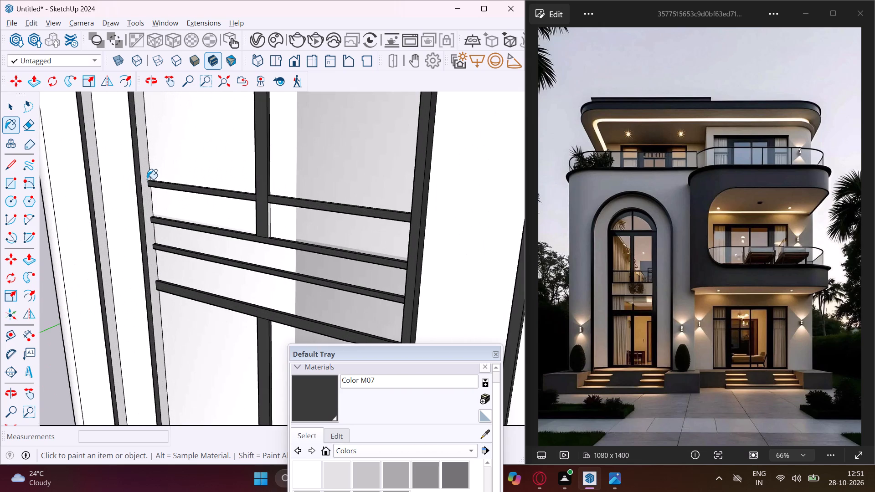
{"action": "left_click", "coordinate": [147, 179]}
{"action": "scroll", "coordinate": [258, 225], "scroll_direction": "up", "scroll_amount": 3}
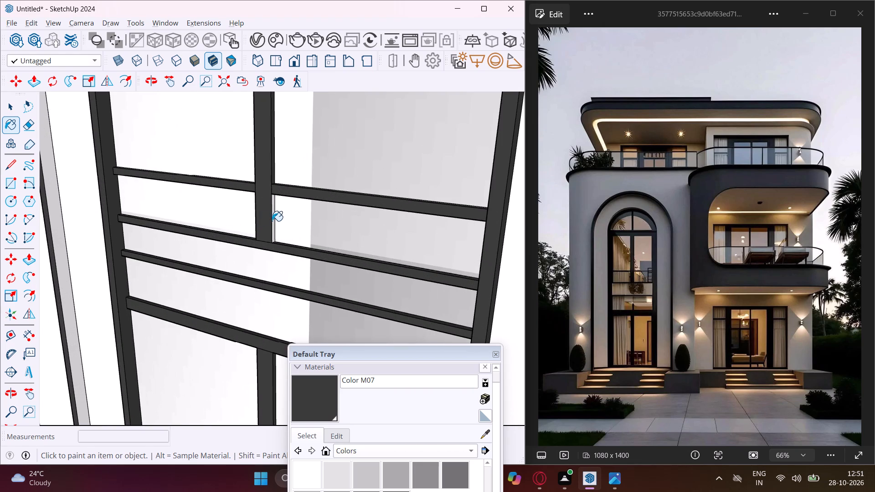
{"action": "left_click", "coordinate": [273, 220]}
{"action": "scroll", "coordinate": [262, 225], "scroll_direction": "down", "scroll_amount": 5}
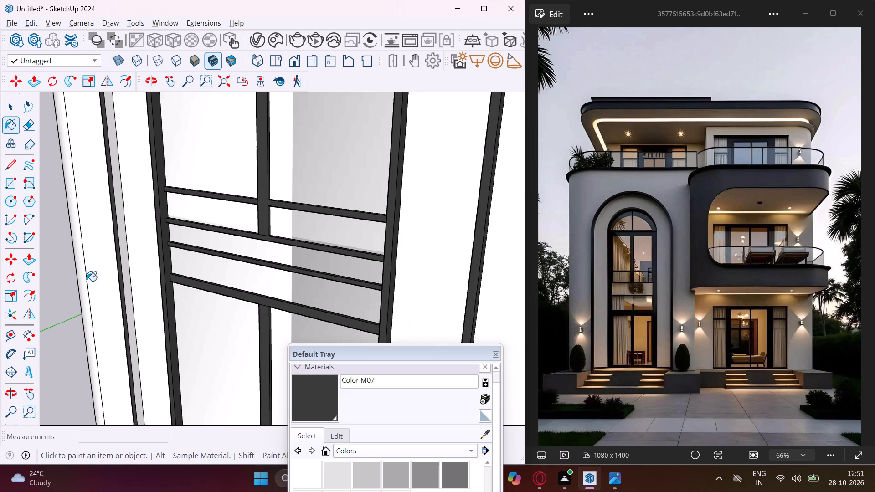
{"action": "scroll", "coordinate": [93, 269], "scroll_direction": "up", "scroll_amount": 5}
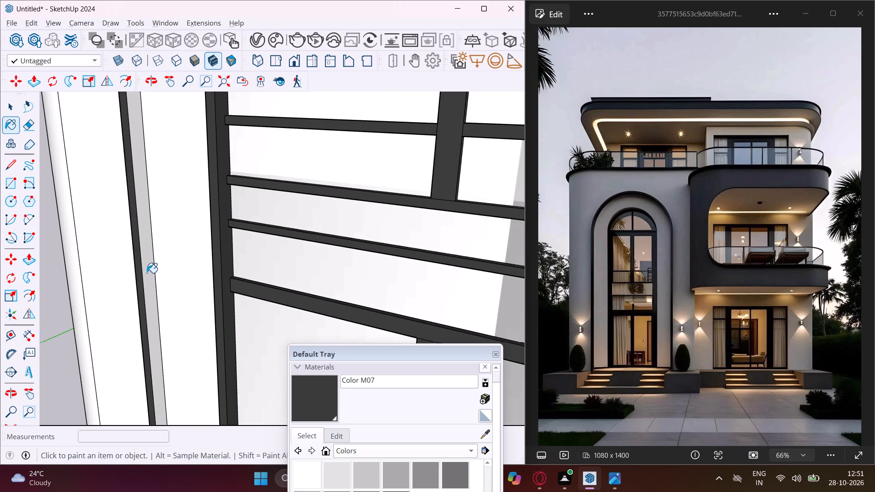
{"action": "left_click", "coordinate": [147, 273]}
Inspect the painted arched window and the villa's curved balcony frame from below, above and close up.
{"action": "scroll", "coordinate": [146, 272], "scroll_direction": "down", "scroll_amount": 17}
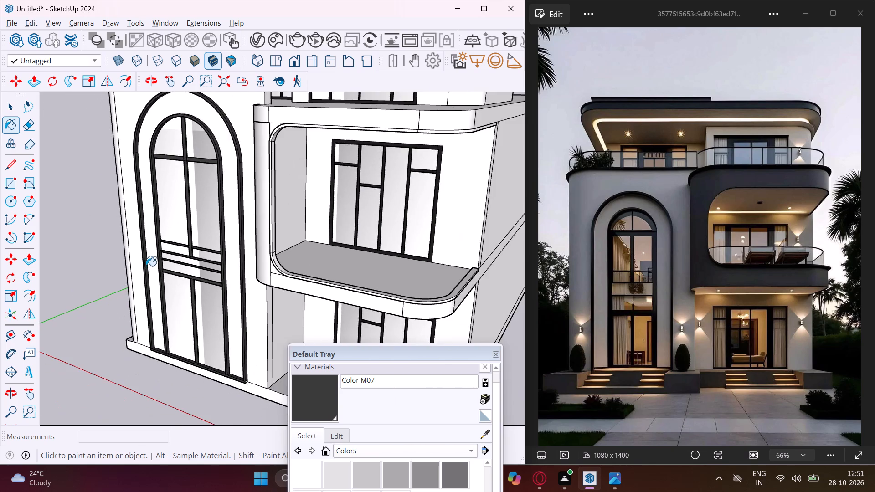
{"action": "scroll", "coordinate": [148, 266], "scroll_direction": "down", "scroll_amount": 4}
{"action": "middle_click_drag", "start_coordinate": [150, 220], "coordinate": [267, 31]}
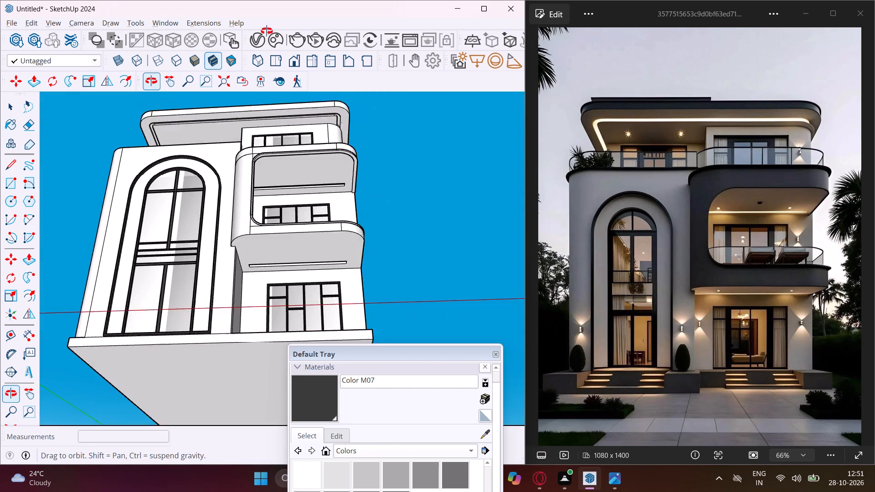
{"action": "middle_click_drag", "start_coordinate": [267, 31], "coordinate": [232, 317]}
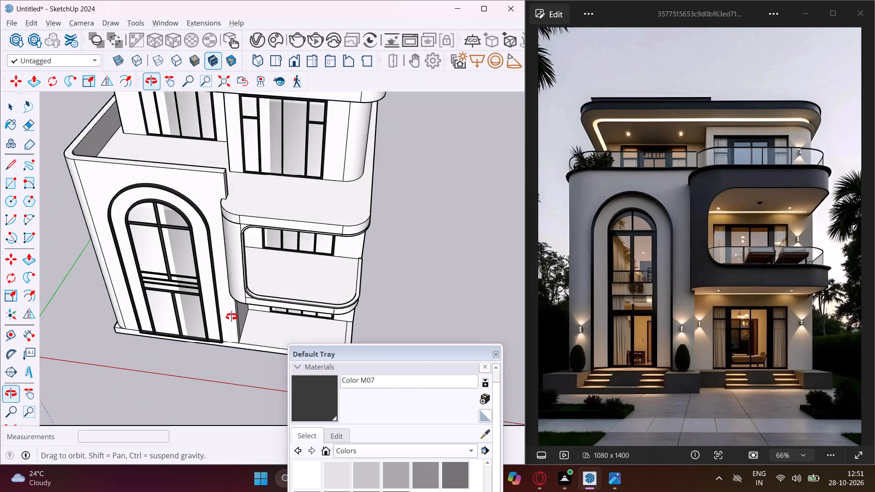
{"action": "middle_click_drag", "start_coordinate": [232, 317], "coordinate": [334, 278]}
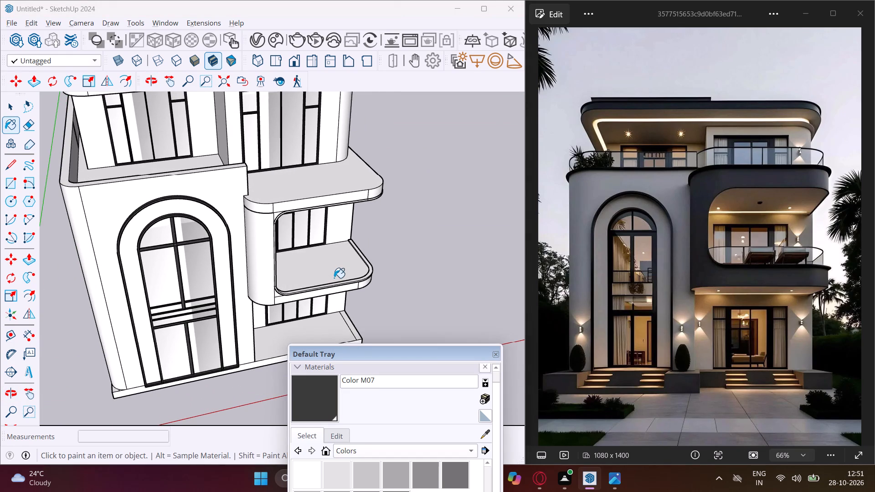
{"action": "scroll", "coordinate": [238, 290], "scroll_direction": "down", "scroll_amount": 4}
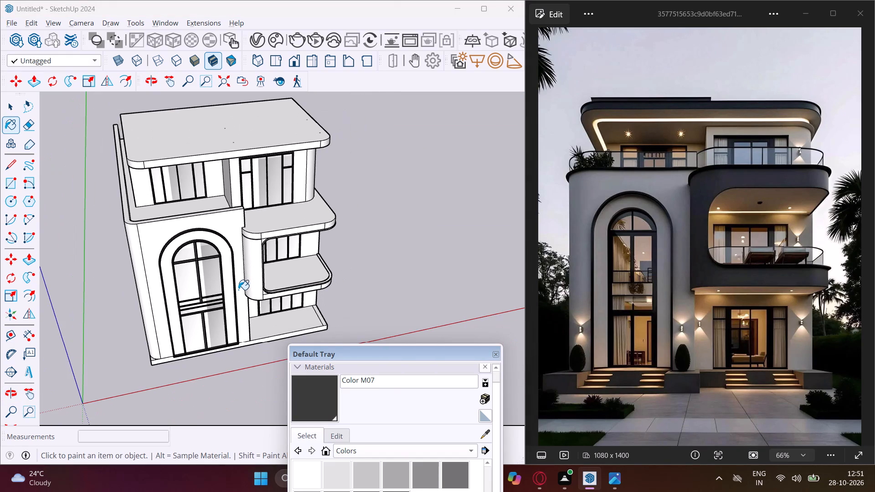
{"action": "key", "text": "Escape"}
{"action": "key", "text": "space"}
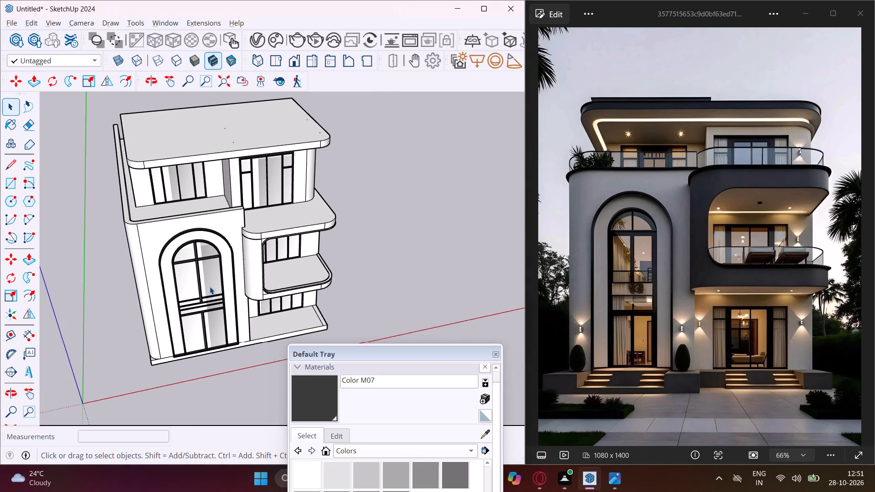
{"action": "scroll", "coordinate": [207, 281], "scroll_direction": "up", "scroll_amount": 4}
{"action": "middle_click_drag", "start_coordinate": [207, 281], "coordinate": [501, 147]}
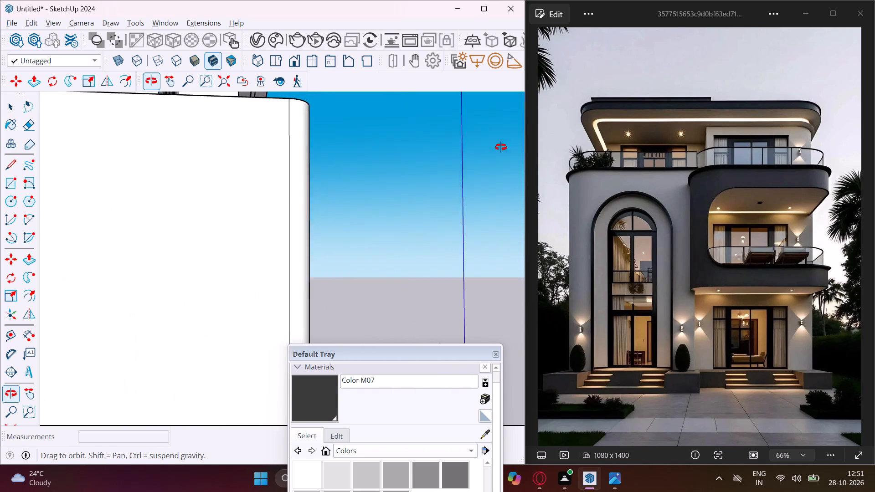
{"action": "middle_click_drag", "start_coordinate": [501, 147], "coordinate": [246, 276]}
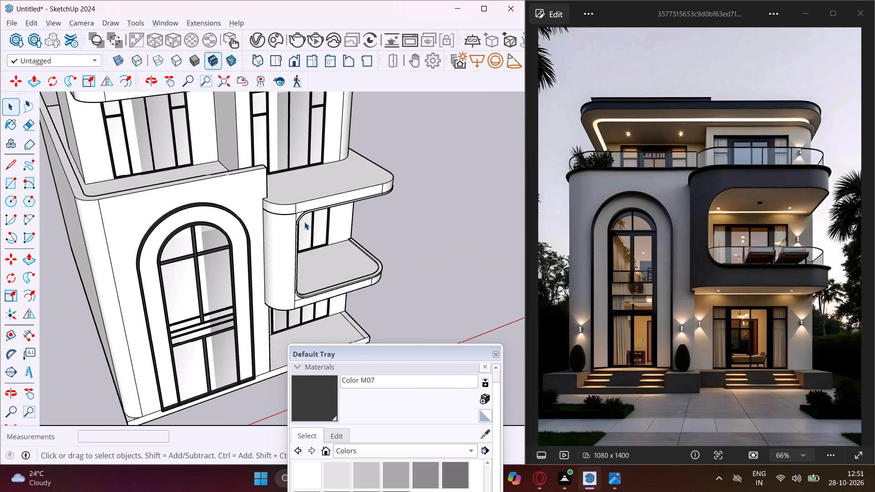
{"action": "scroll", "coordinate": [309, 195], "scroll_direction": "up", "scroll_amount": 7}
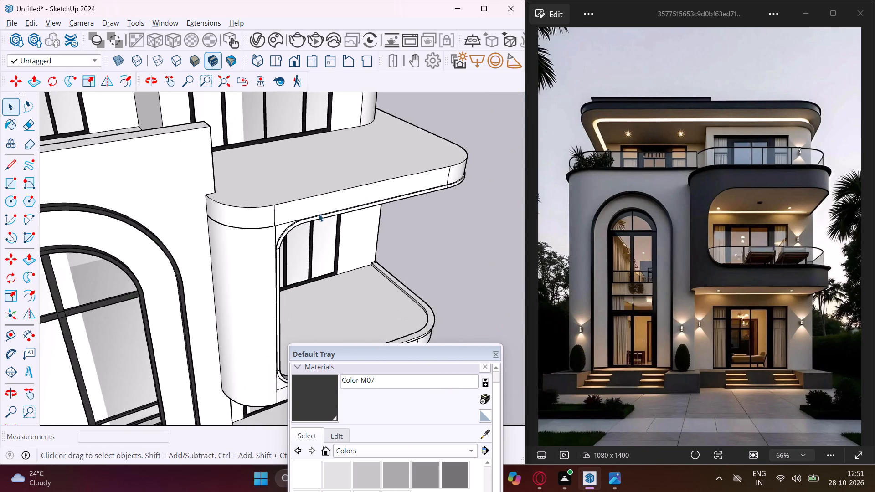
{"action": "scroll", "coordinate": [314, 214], "scroll_direction": "up", "scroll_amount": 9}
{"action": "scroll", "coordinate": [258, 223], "scroll_direction": "down", "scroll_amount": 3}
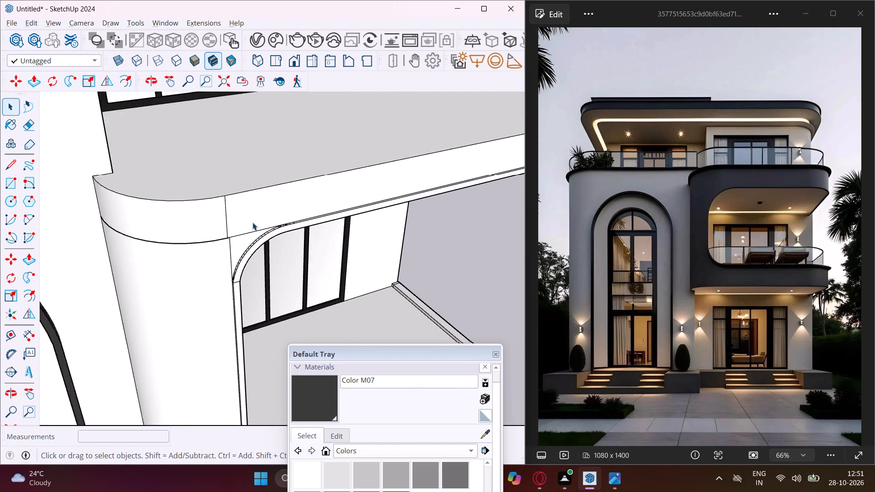
{"action": "scroll", "coordinate": [252, 222], "scroll_direction": "down", "scroll_amount": 7}
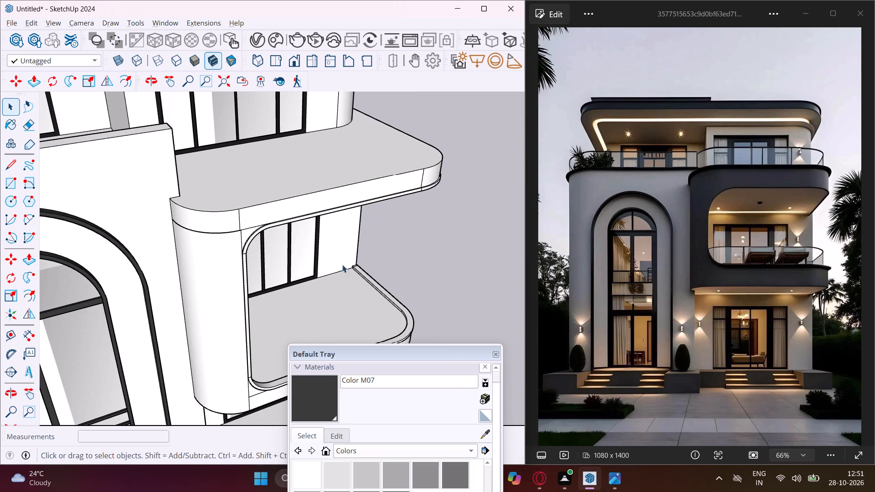
Erase the stray edge across the top of the middle balcony's raised rim, at its end against the wall.
{"action": "scroll", "coordinate": [353, 268], "scroll_direction": "up", "scroll_amount": 11}
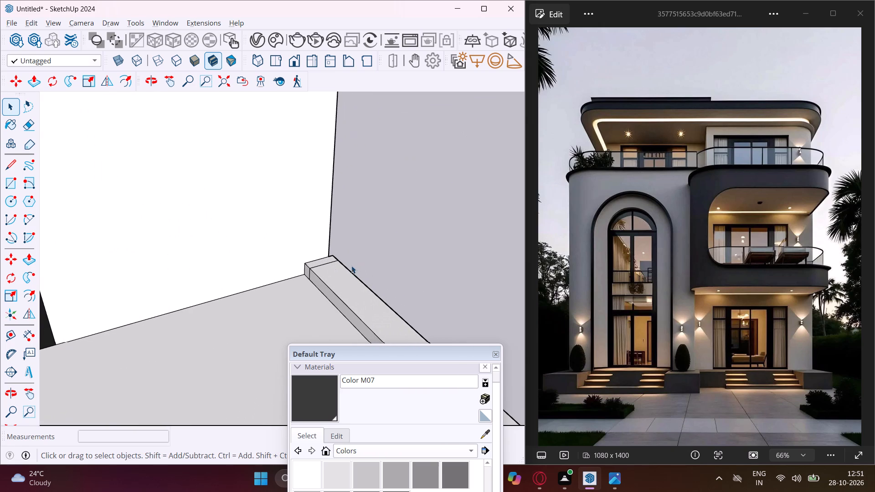
{"action": "key", "text": "e"}
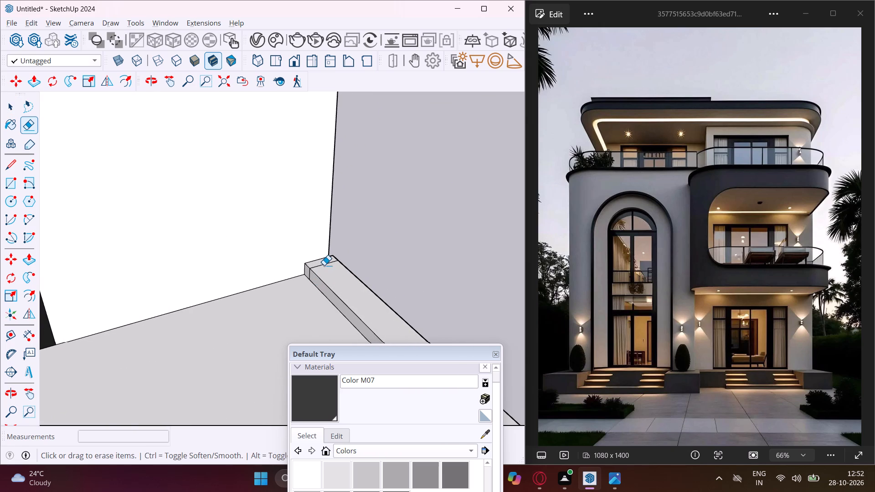
{"action": "left_click", "coordinate": [324, 265]}
{"action": "key", "text": "Escape"}
{"action": "key", "text": "space"}
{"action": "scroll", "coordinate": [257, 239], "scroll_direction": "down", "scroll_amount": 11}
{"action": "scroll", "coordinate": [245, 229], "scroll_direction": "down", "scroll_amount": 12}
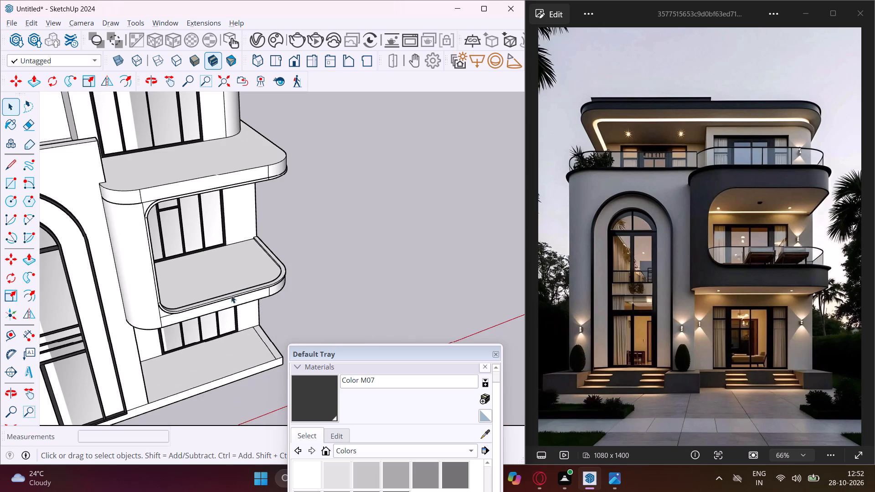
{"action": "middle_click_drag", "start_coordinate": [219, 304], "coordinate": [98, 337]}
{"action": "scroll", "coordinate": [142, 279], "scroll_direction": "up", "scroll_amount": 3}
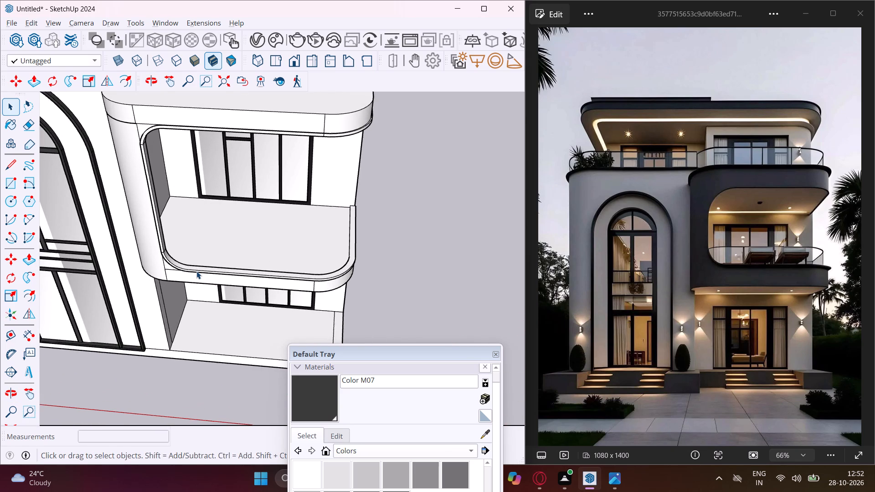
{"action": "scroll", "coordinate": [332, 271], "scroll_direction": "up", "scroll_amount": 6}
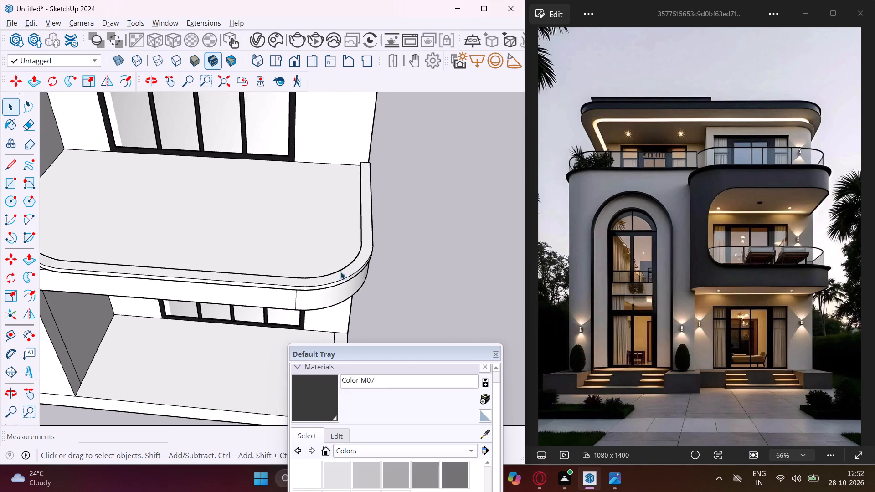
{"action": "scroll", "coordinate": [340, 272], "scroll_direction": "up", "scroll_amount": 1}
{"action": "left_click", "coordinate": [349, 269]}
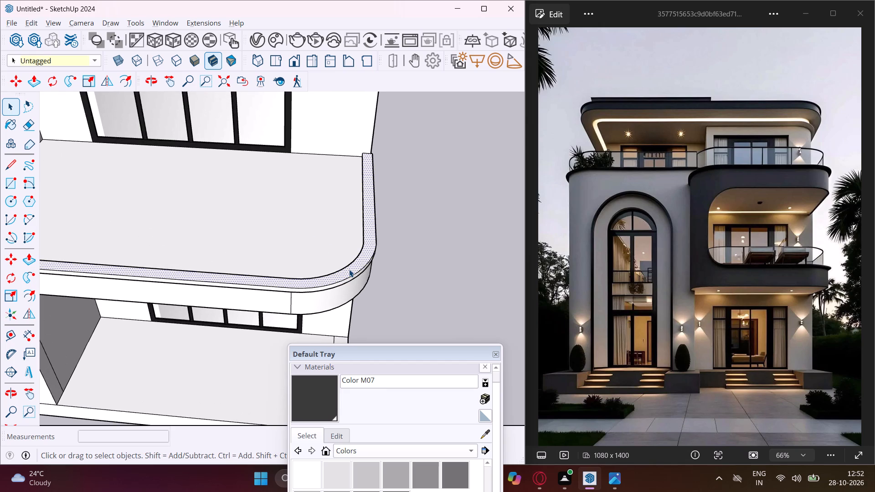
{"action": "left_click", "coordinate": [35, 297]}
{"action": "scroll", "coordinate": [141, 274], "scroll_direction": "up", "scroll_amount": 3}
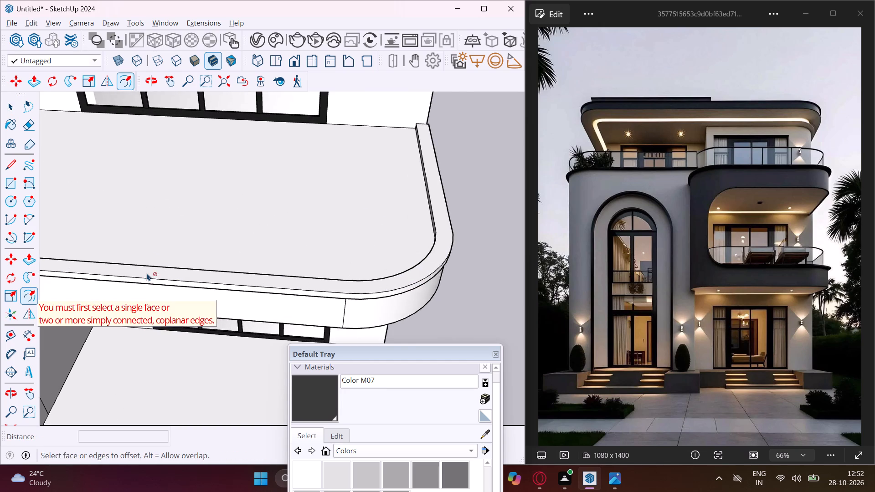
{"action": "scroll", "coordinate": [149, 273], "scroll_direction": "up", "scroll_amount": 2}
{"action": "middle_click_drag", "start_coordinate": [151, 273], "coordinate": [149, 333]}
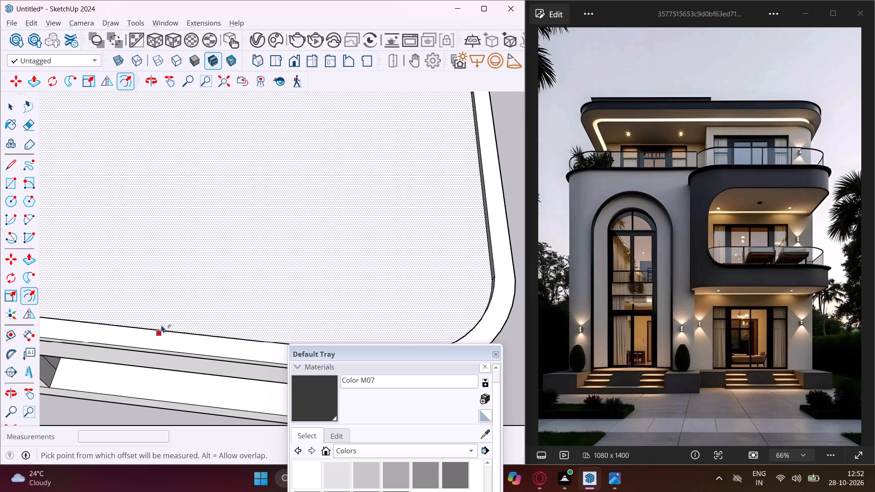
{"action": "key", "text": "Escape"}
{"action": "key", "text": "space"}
Offset the middle balcony's floor outline inward by about 5/8" to form a thin strip along the raised rim.
{"action": "scroll", "coordinate": [144, 289], "scroll_direction": "down", "scroll_amount": 6}
{"action": "middle_click_drag", "start_coordinate": [149, 298], "coordinate": [257, 288]}
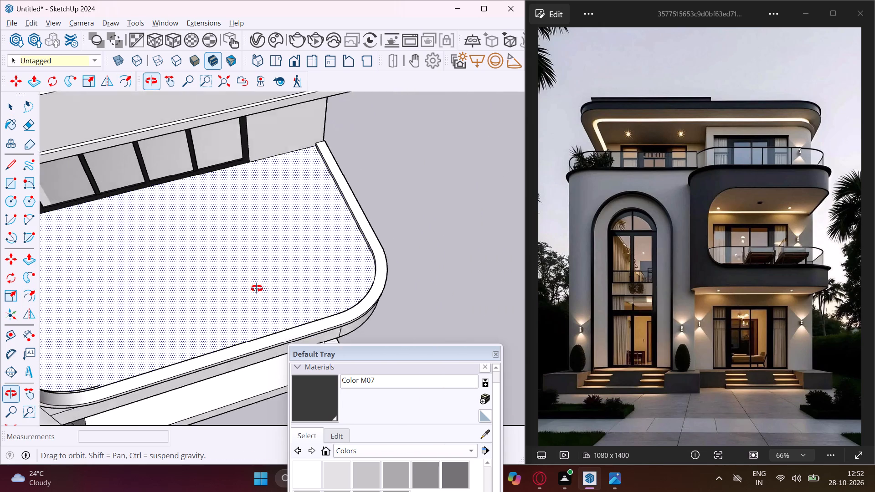
{"action": "middle_click_drag", "start_coordinate": [257, 288], "coordinate": [333, 254]}
{"action": "scroll", "coordinate": [384, 256], "scroll_direction": "up", "scroll_amount": 2}
{"action": "left_click", "coordinate": [400, 250]}
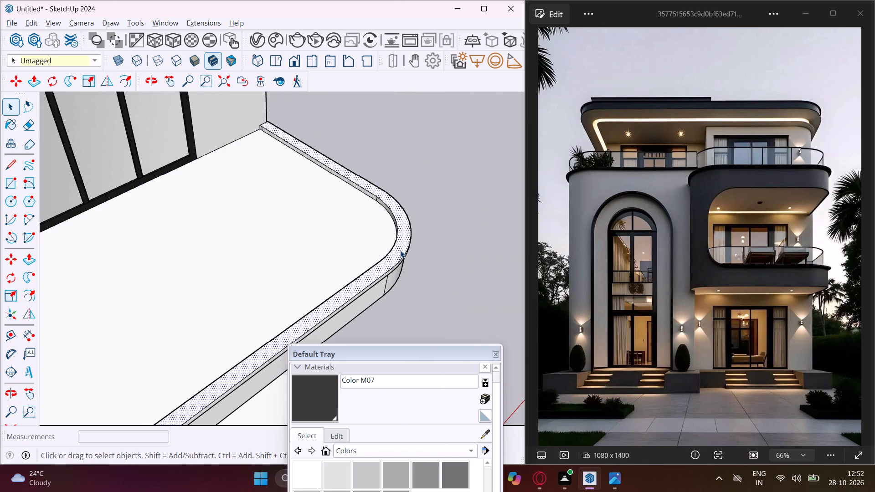
{"action": "scroll", "coordinate": [400, 250], "scroll_direction": "up", "scroll_amount": 14}
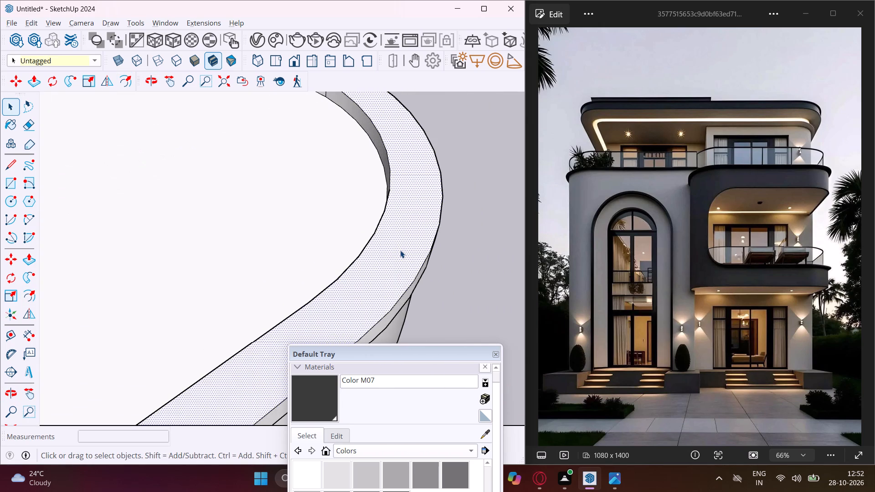
{"action": "left_click", "coordinate": [23, 299]}
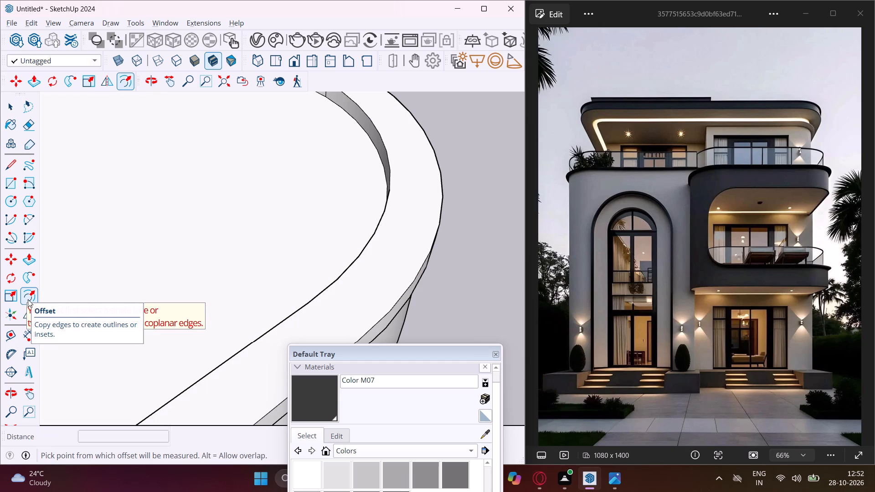
{"action": "scroll", "coordinate": [189, 277], "scroll_direction": "down", "scroll_amount": 4}
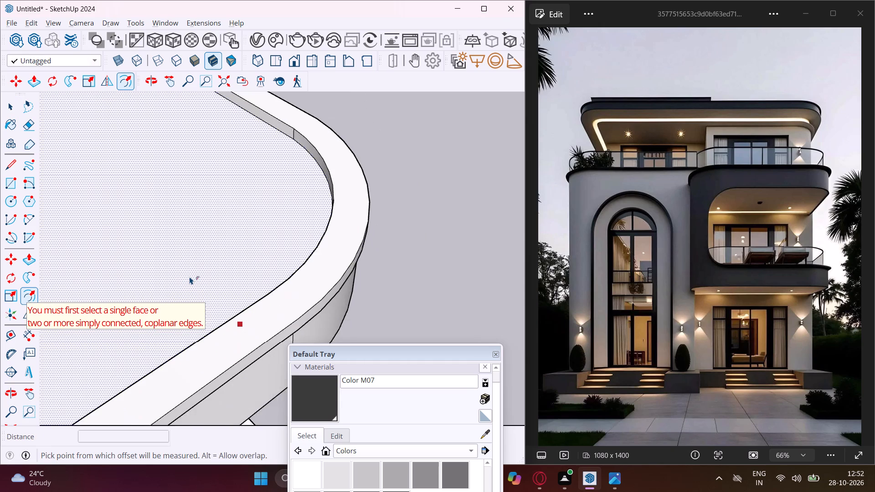
{"action": "scroll", "coordinate": [190, 277], "scroll_direction": "down", "scroll_amount": 2}
{"action": "middle_click_drag", "start_coordinate": [192, 277], "coordinate": [221, 307]}
{"action": "scroll", "coordinate": [221, 307], "scroll_direction": "up", "scroll_amount": 4}
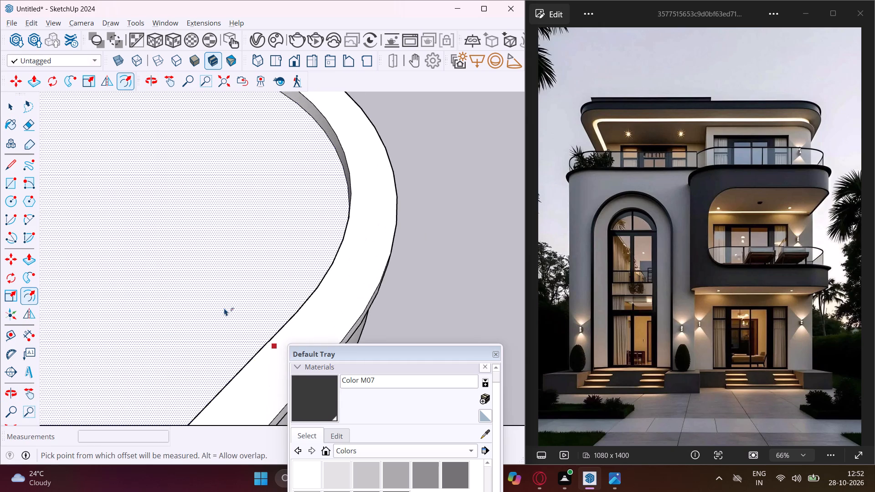
{"action": "middle_click_drag", "start_coordinate": [224, 308], "coordinate": [382, 264]}
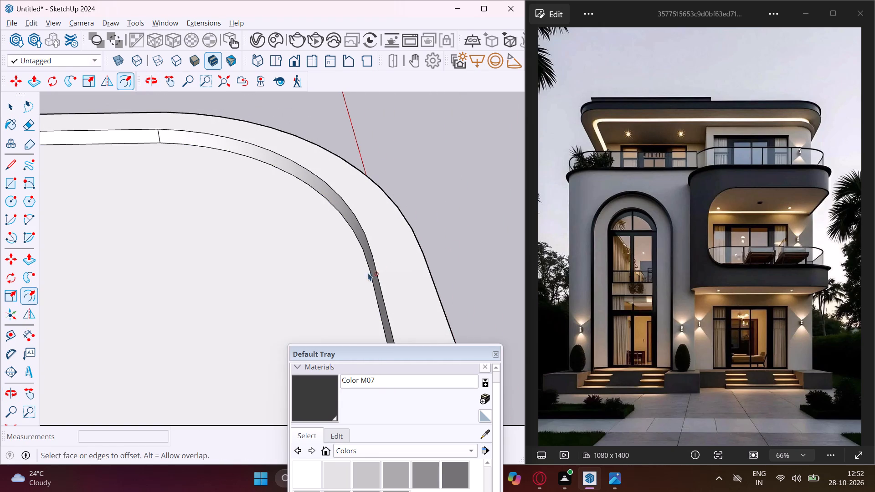
{"action": "left_click", "coordinate": [368, 281]}
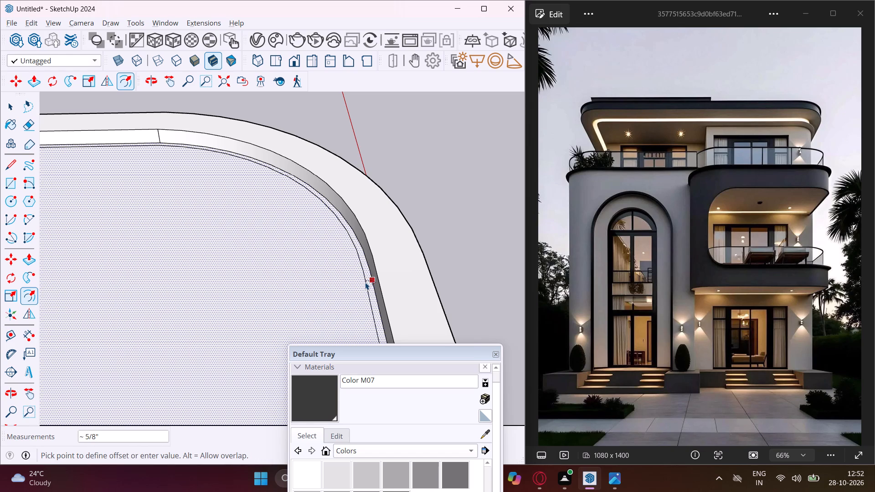
{"action": "left_click", "coordinate": [365, 282]}
{"action": "key", "text": "Escape"}
{"action": "key", "text": "space"}
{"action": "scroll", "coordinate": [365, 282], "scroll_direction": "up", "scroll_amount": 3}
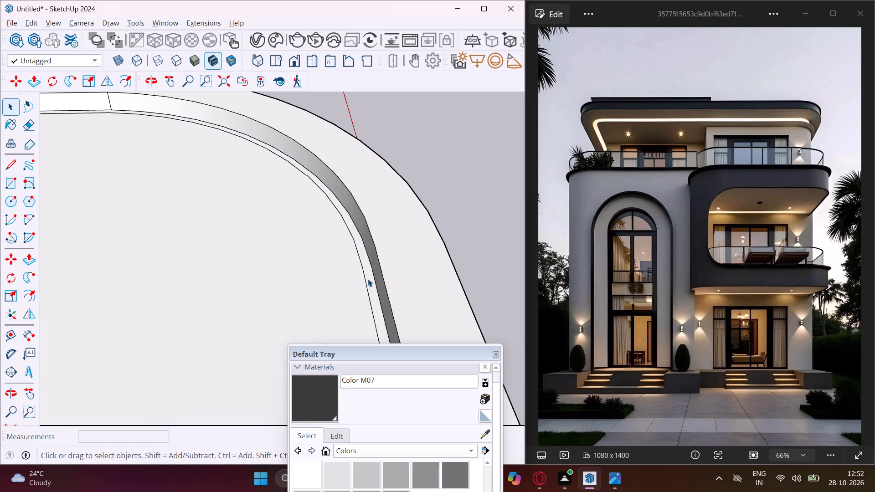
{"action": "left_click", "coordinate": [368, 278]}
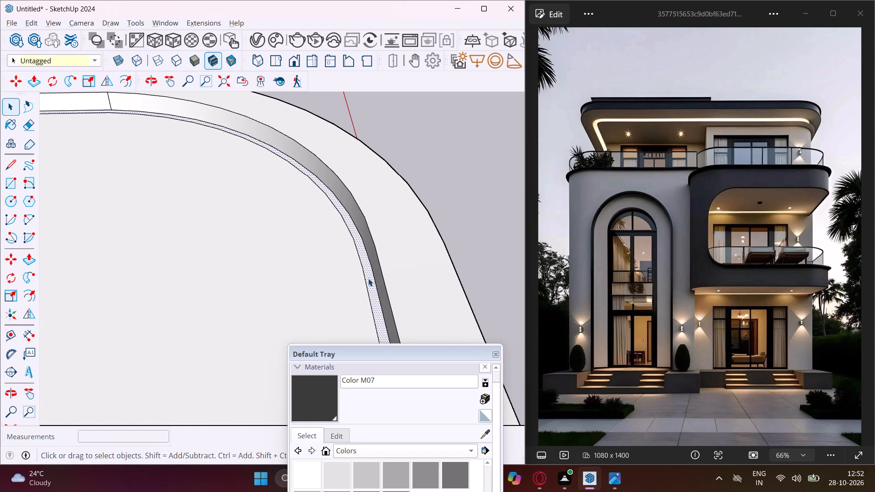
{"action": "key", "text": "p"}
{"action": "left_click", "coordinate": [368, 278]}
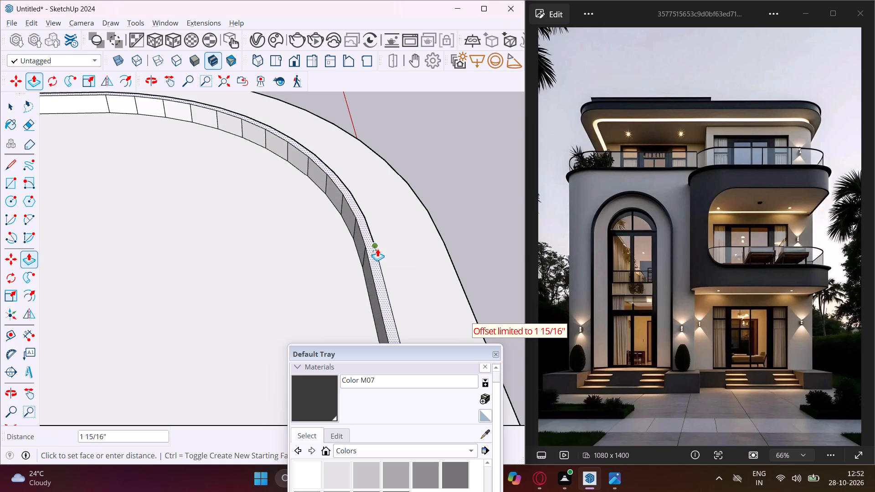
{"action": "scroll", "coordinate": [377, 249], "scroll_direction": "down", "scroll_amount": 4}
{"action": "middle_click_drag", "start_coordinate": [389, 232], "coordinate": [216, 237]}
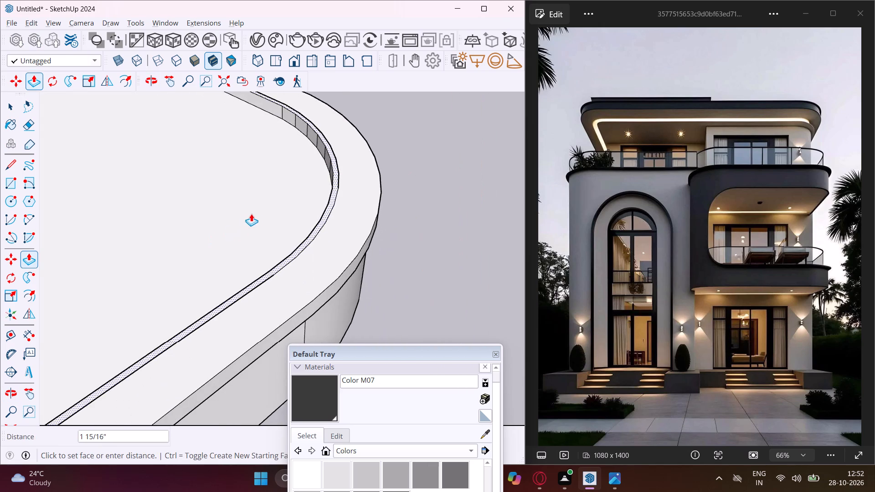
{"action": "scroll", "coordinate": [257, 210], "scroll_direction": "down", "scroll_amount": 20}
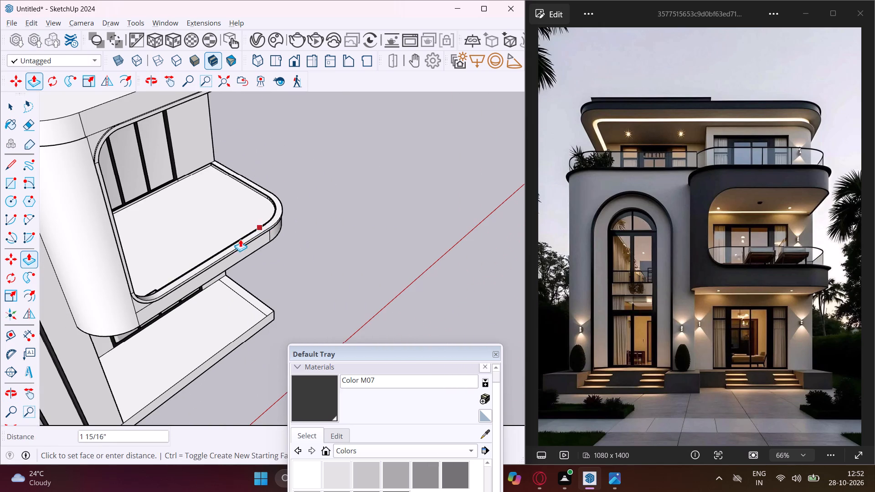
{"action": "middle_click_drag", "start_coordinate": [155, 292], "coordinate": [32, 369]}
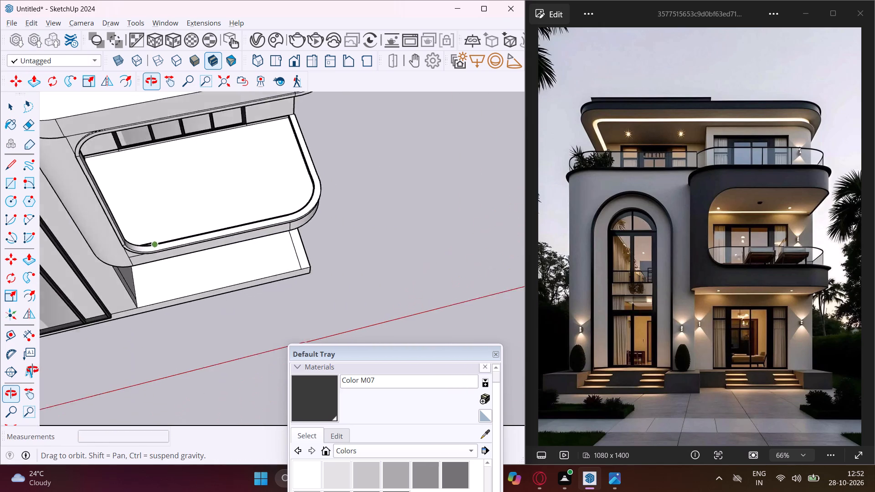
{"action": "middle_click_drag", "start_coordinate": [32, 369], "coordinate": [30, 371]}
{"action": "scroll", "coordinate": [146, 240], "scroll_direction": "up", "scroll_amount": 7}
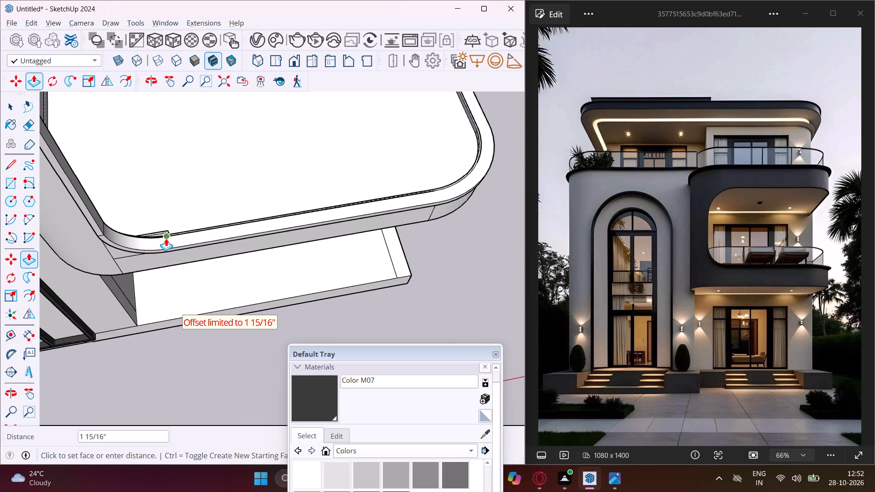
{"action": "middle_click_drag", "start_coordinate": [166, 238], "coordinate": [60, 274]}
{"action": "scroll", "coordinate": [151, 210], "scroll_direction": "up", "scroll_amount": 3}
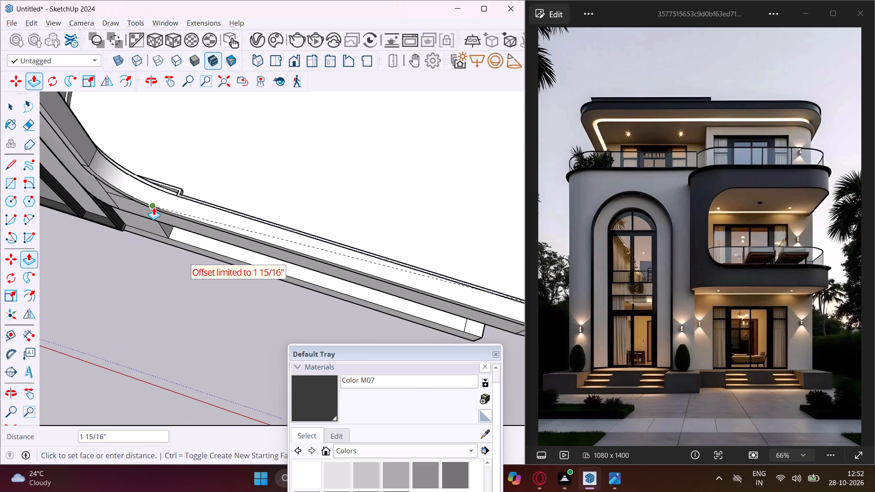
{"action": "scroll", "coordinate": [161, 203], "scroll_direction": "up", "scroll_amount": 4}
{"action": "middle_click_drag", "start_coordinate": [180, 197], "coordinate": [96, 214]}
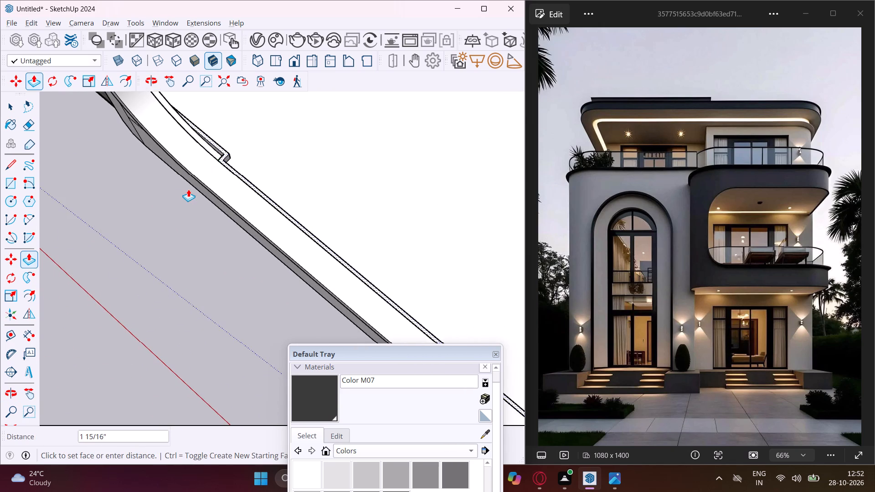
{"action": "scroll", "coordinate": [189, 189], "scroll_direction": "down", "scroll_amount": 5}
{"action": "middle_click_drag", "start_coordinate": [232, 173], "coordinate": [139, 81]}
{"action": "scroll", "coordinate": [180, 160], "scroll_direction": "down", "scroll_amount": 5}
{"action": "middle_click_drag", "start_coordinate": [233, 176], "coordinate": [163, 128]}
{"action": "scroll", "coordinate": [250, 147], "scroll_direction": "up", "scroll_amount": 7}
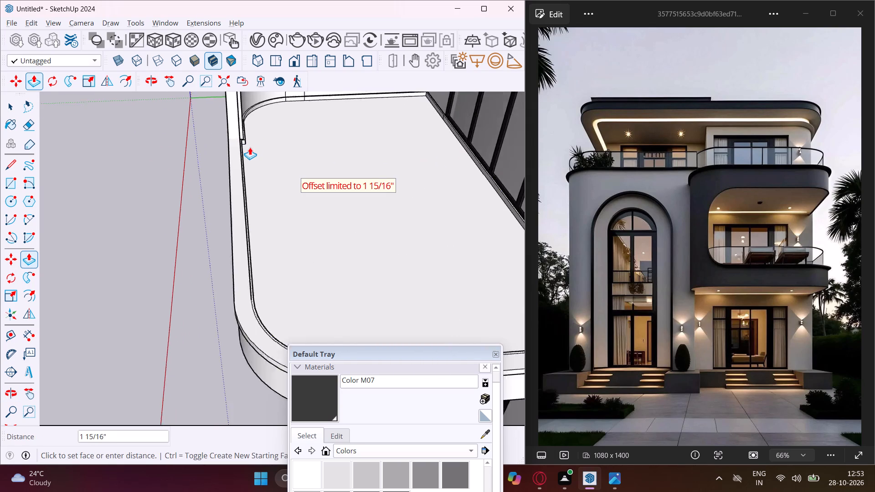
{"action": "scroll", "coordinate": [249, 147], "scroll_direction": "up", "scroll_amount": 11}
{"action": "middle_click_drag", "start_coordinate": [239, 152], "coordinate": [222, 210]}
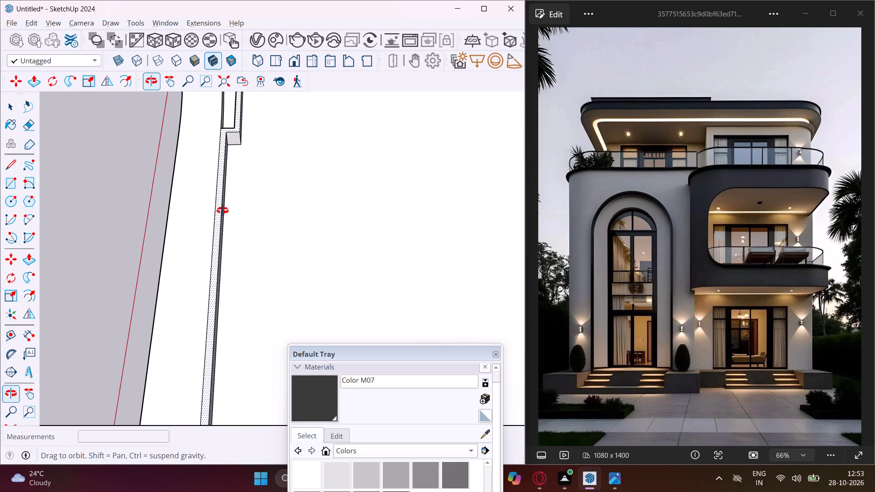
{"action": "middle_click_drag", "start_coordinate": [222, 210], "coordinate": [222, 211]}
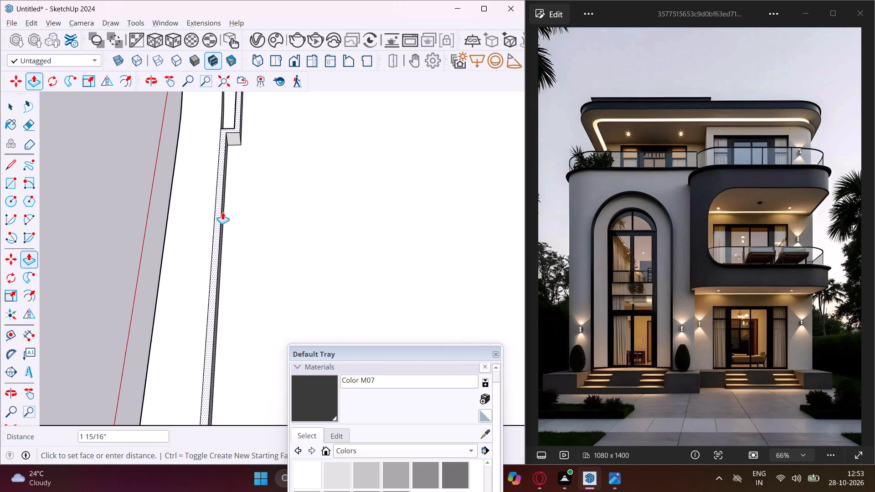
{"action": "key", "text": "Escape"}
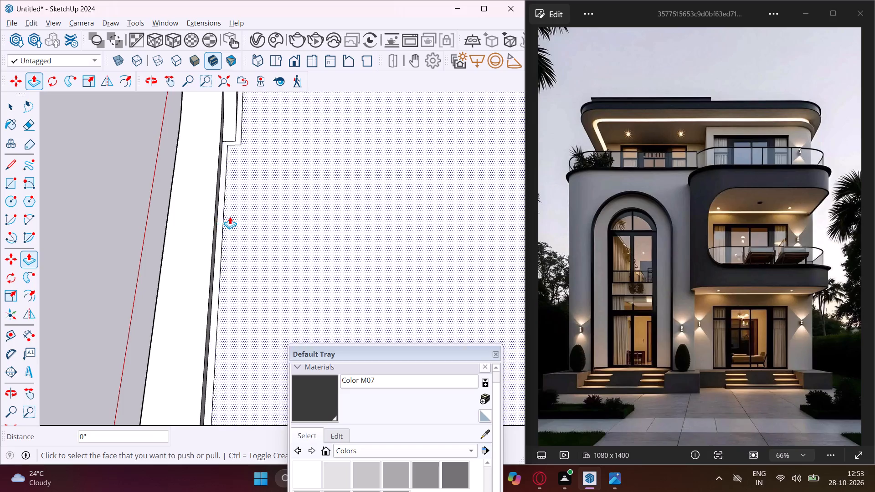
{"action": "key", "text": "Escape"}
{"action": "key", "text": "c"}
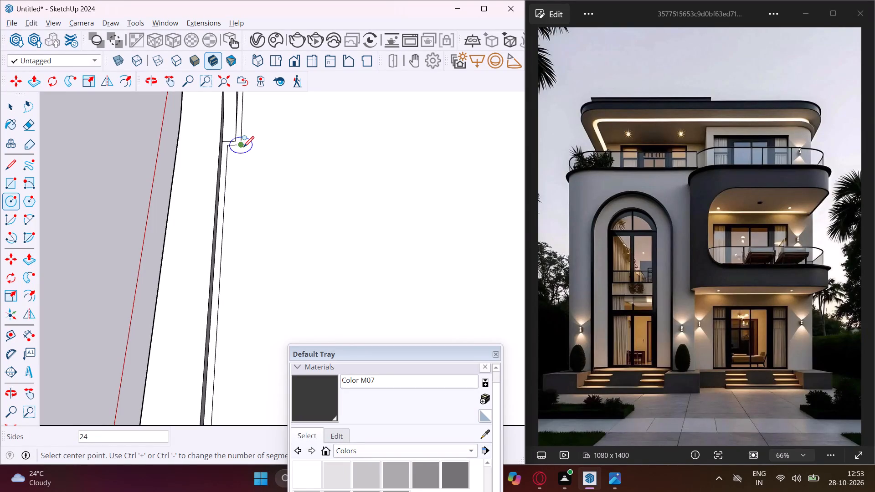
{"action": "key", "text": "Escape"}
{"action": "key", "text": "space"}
Draw a short line across the thin offset strip at the notch where the straight front run begins.
{"action": "left_click", "coordinate": [14, 169]}
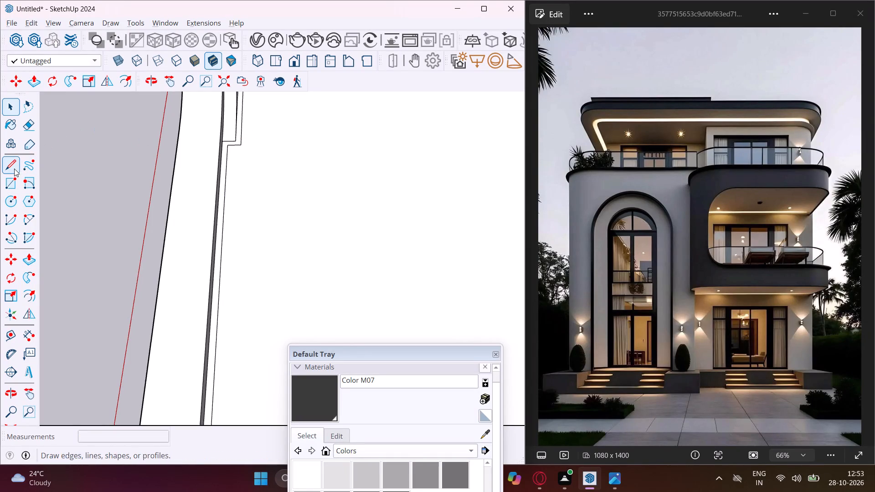
{"action": "scroll", "coordinate": [205, 142], "scroll_direction": "up", "scroll_amount": 7}
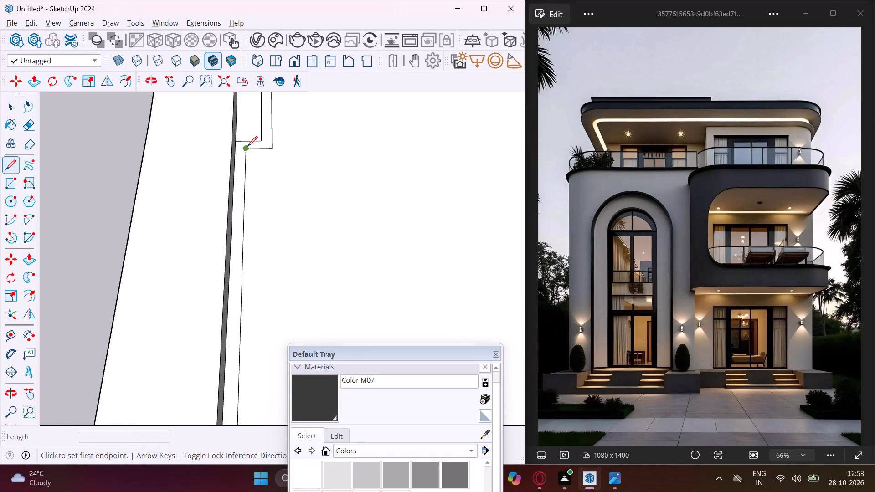
{"action": "left_click", "coordinate": [247, 147]}
{"action": "left_click", "coordinate": [247, 142]}
Draw a line of about 5/8" across the thin strip at its other end, where the balcony's side run meets the house wall.
{"action": "scroll", "coordinate": [247, 129], "scroll_direction": "down", "scroll_amount": 4}
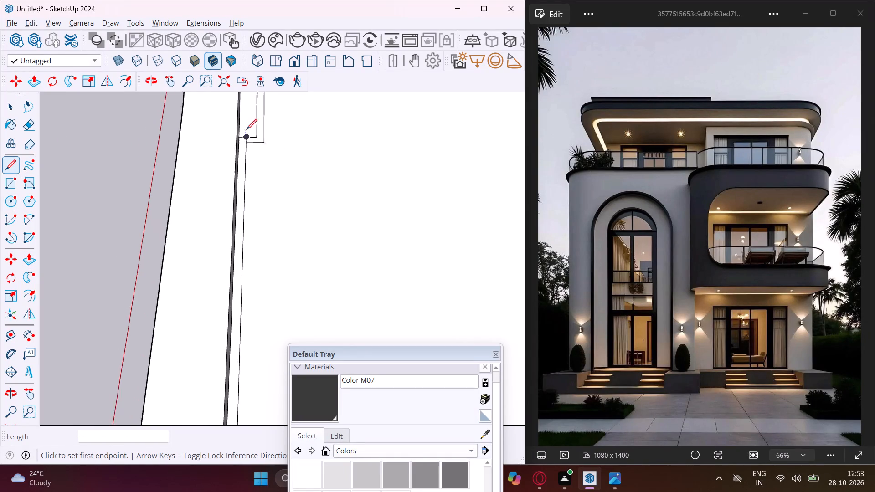
{"action": "scroll", "coordinate": [247, 129], "scroll_direction": "down", "scroll_amount": 8}
{"action": "scroll", "coordinate": [212, 149], "scroll_direction": "down", "scroll_amount": 6}
{"action": "scroll", "coordinate": [174, 174], "scroll_direction": "down", "scroll_amount": 12}
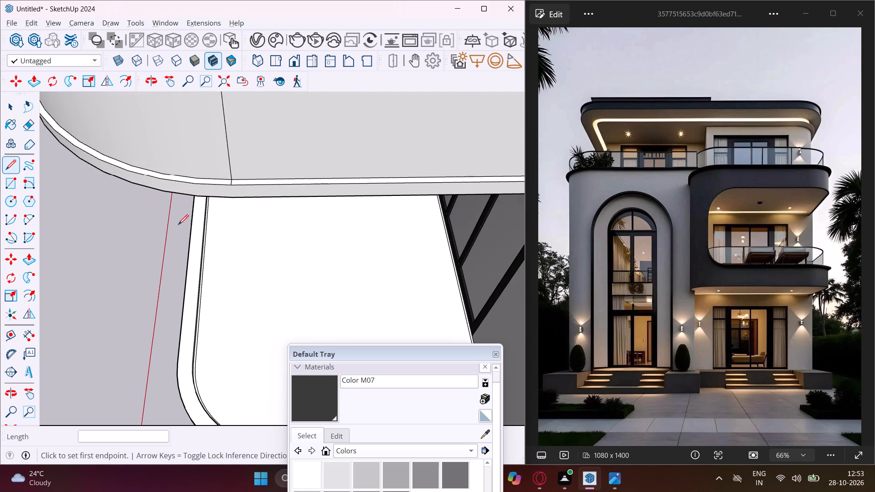
{"action": "middle_click_drag", "start_coordinate": [172, 237], "coordinate": [250, 188]}
{"action": "scroll", "coordinate": [221, 190], "scroll_direction": "down", "scroll_amount": 6}
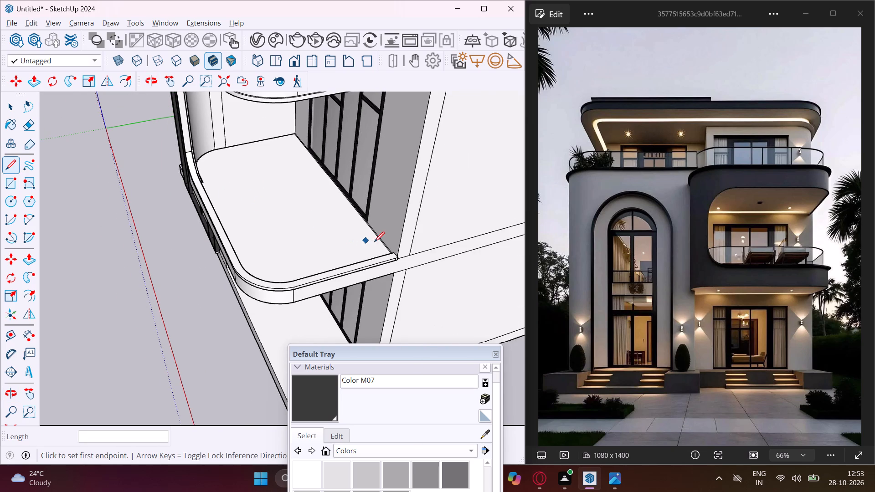
{"action": "scroll", "coordinate": [377, 242], "scroll_direction": "up", "scroll_amount": 13}
{"action": "middle_click_drag", "start_coordinate": [394, 253], "coordinate": [472, 275]}
{"action": "scroll", "coordinate": [453, 257], "scroll_direction": "up", "scroll_amount": 4}
{"action": "middle_click_drag", "start_coordinate": [453, 257], "coordinate": [522, 265]}
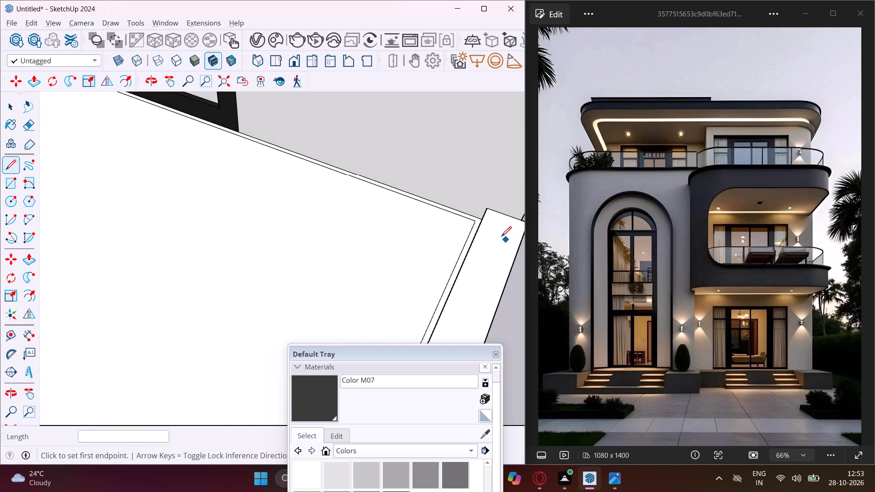
{"action": "scroll", "coordinate": [474, 219], "scroll_direction": "up", "scroll_amount": 7}
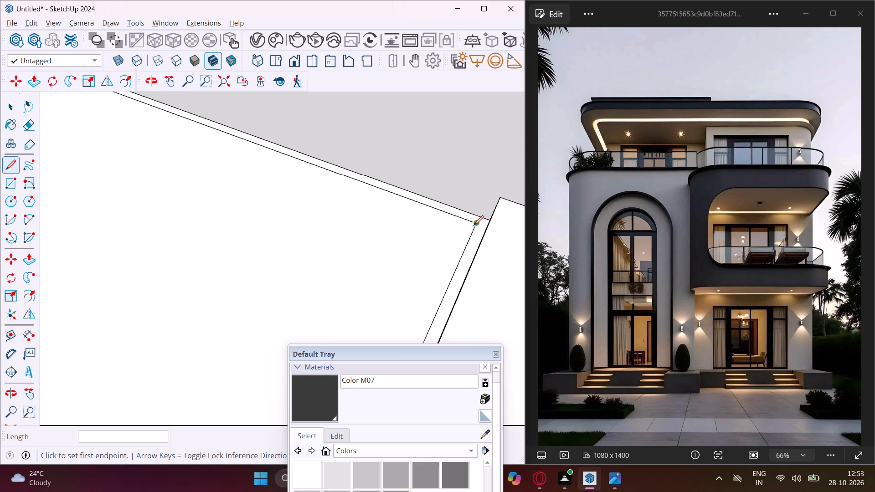
{"action": "left_click", "coordinate": [474, 226]}
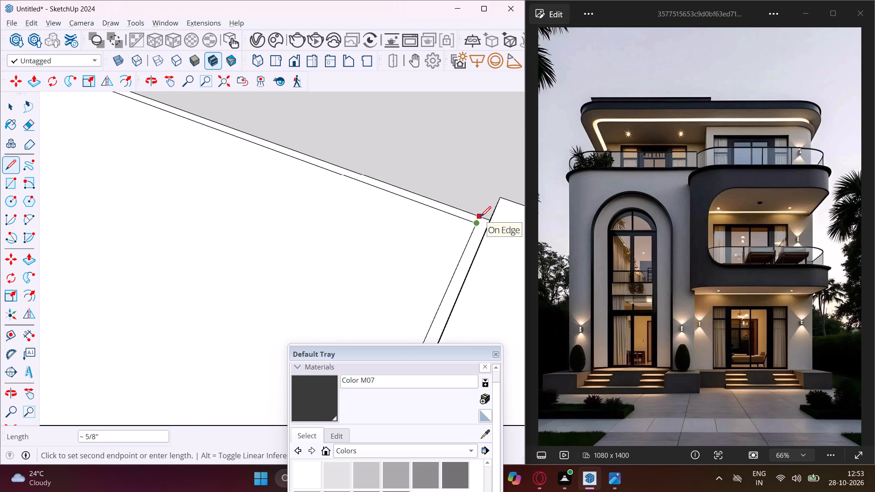
{"action": "scroll", "coordinate": [481, 216], "scroll_direction": "up", "scroll_amount": 6}
{"action": "left_click", "coordinate": [479, 220]}
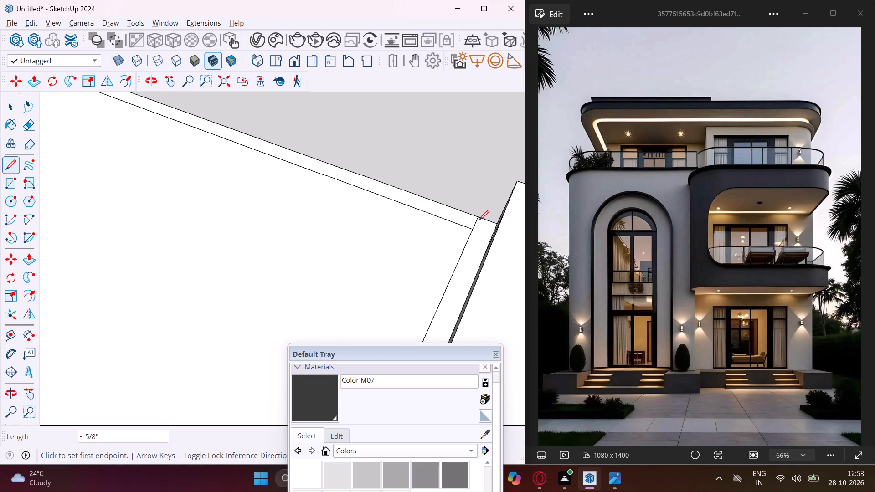
{"action": "key", "text": "Escape"}
Extrude the thin strip along the middle balcony's rim upward 3' as the railing panel.
{"action": "key", "text": "space"}
{"action": "left_click", "coordinate": [479, 238]}
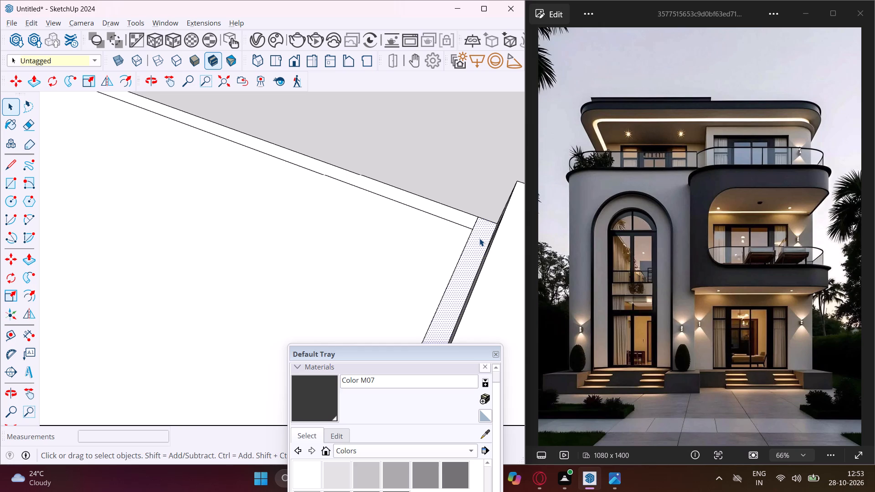
{"action": "key", "text": "p"}
{"action": "left_click", "coordinate": [479, 238]}
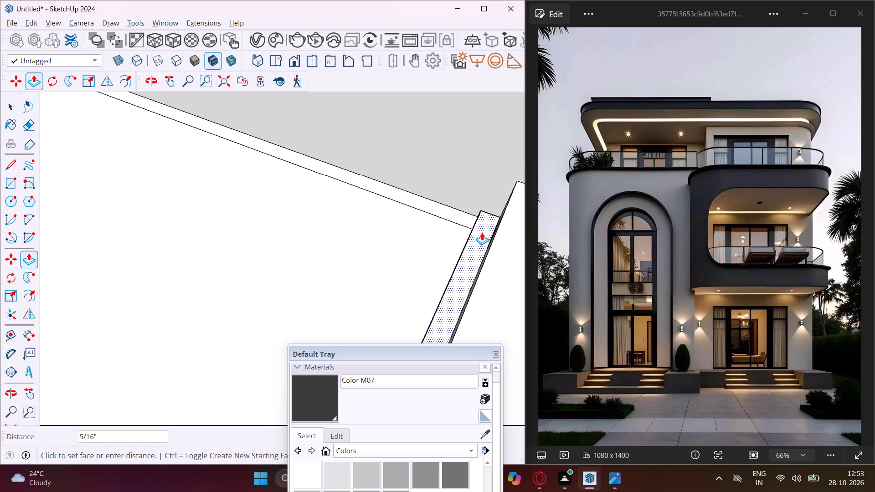
{"action": "scroll", "coordinate": [479, 204], "scroll_direction": "down", "scroll_amount": 11}
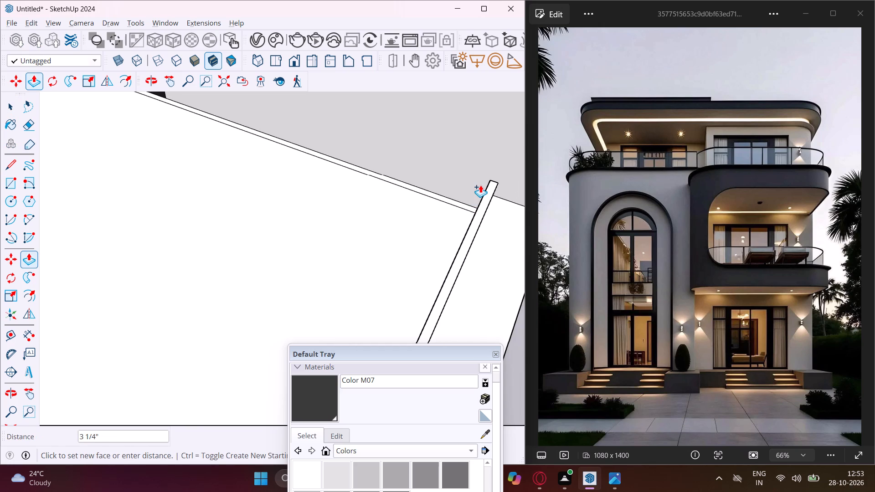
{"action": "type", "text": "3'"}
{"action": "key", "text": "Return"}
Pull the outer face of the railing's straight side run outward by about 1 15/16".
{"action": "scroll", "coordinate": [468, 190], "scroll_direction": "down", "scroll_amount": 7}
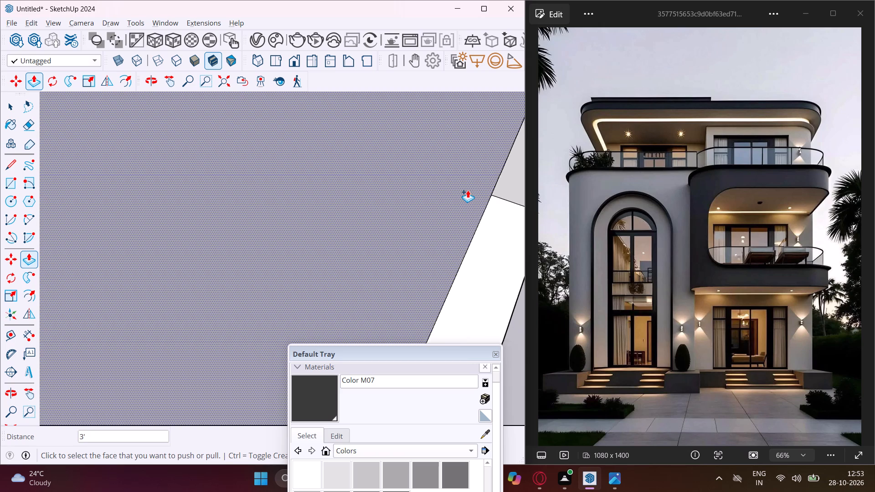
{"action": "scroll", "coordinate": [468, 190], "scroll_direction": "down", "scroll_amount": 13}
{"action": "middle_click_drag", "start_coordinate": [468, 190], "coordinate": [455, 144]}
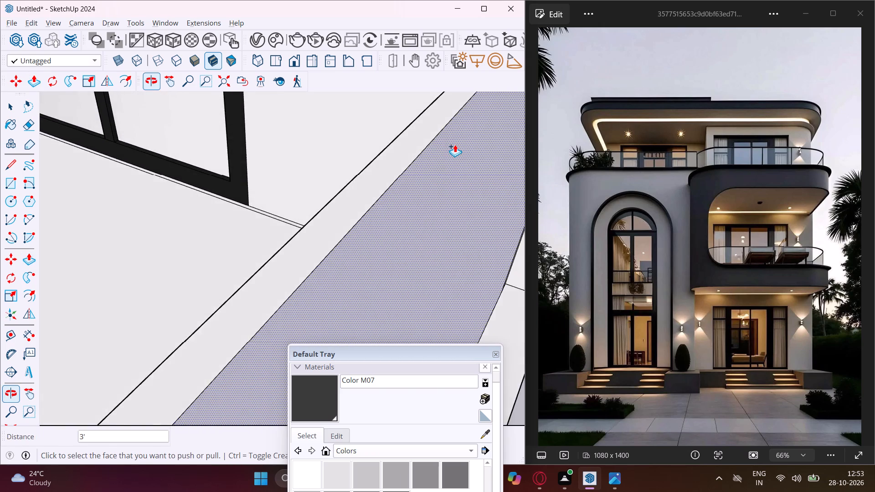
{"action": "scroll", "coordinate": [455, 144], "scroll_direction": "down", "scroll_amount": 15}
{"action": "middle_click_drag", "start_coordinate": [453, 177], "coordinate": [453, 123]}
{"action": "scroll", "coordinate": [453, 123], "scroll_direction": "down", "scroll_amount": 7}
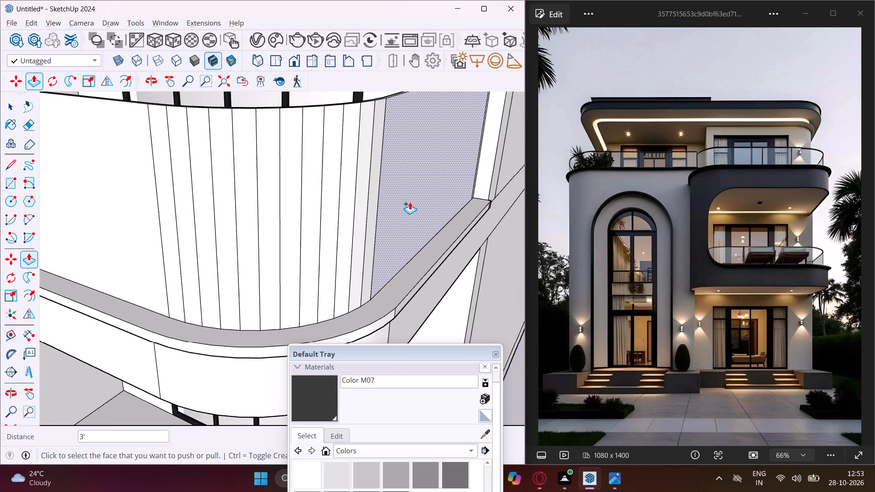
{"action": "left_click", "coordinate": [410, 202]}
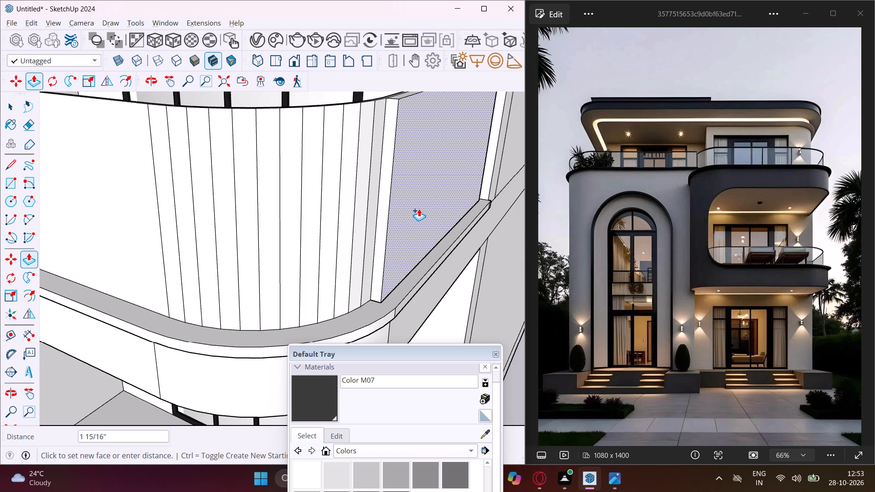
{"action": "left_click", "coordinate": [419, 209]}
{"action": "key", "text": "Escape"}
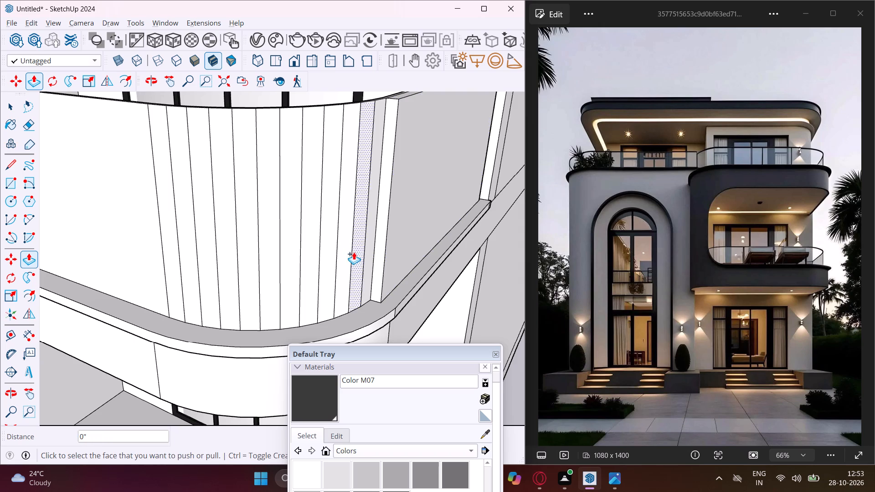
Repeat the same outward pull on the adjoining narrow faces of the railing's curved corner, working from the side run.
{"action": "scroll", "coordinate": [366, 244], "scroll_direction": "up", "scroll_amount": 7}
{"action": "double_click", "coordinate": [371, 239]}
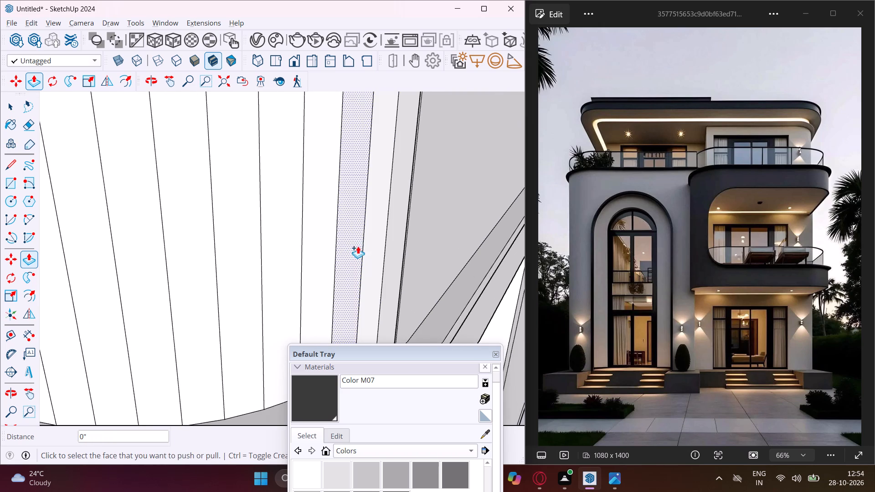
{"action": "double_click", "coordinate": [354, 248]}
{"action": "double_click", "coordinate": [340, 252]}
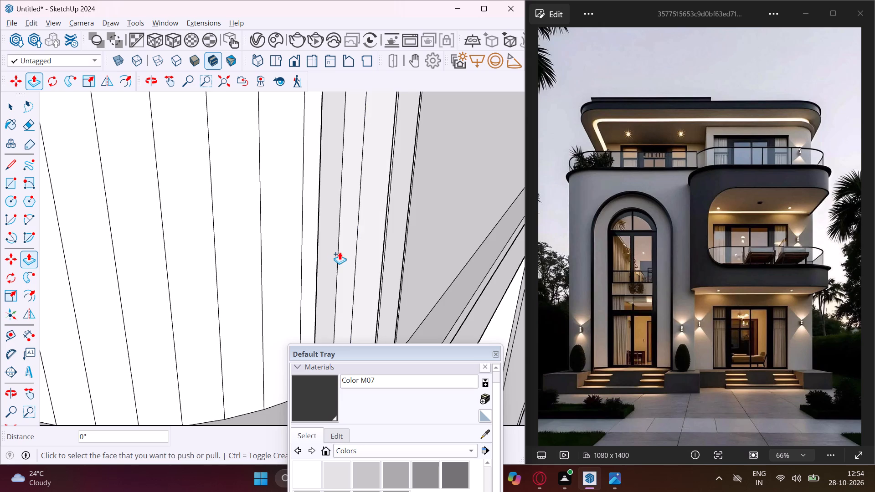
{"action": "middle_click_drag", "start_coordinate": [328, 261], "coordinate": [406, 292]}
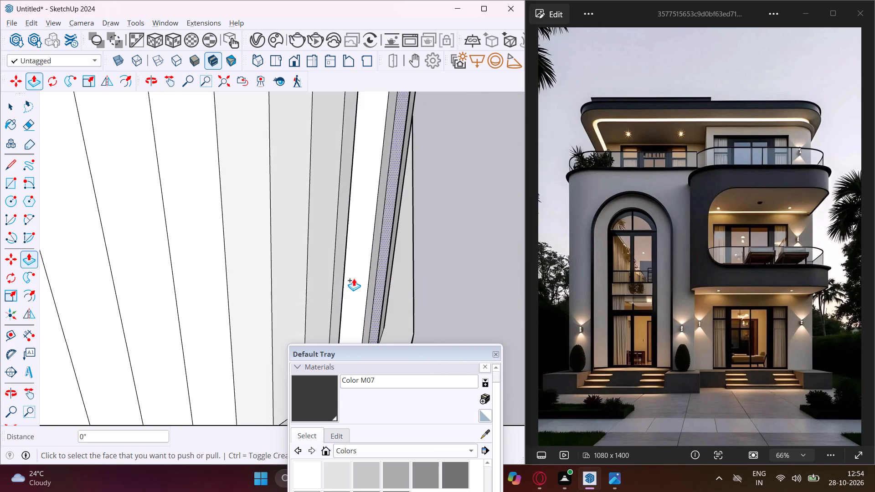
{"action": "double_click", "coordinate": [342, 264]}
{"action": "double_click", "coordinate": [329, 266]}
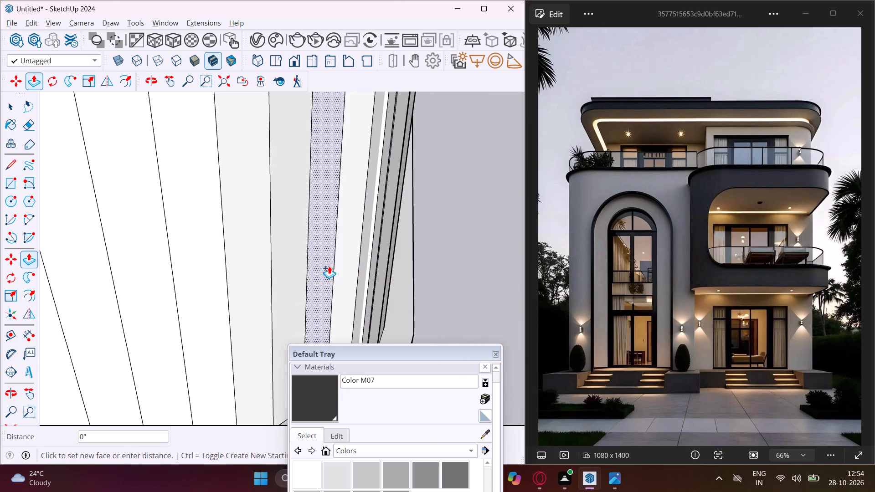
{"action": "double_click", "coordinate": [299, 277]}
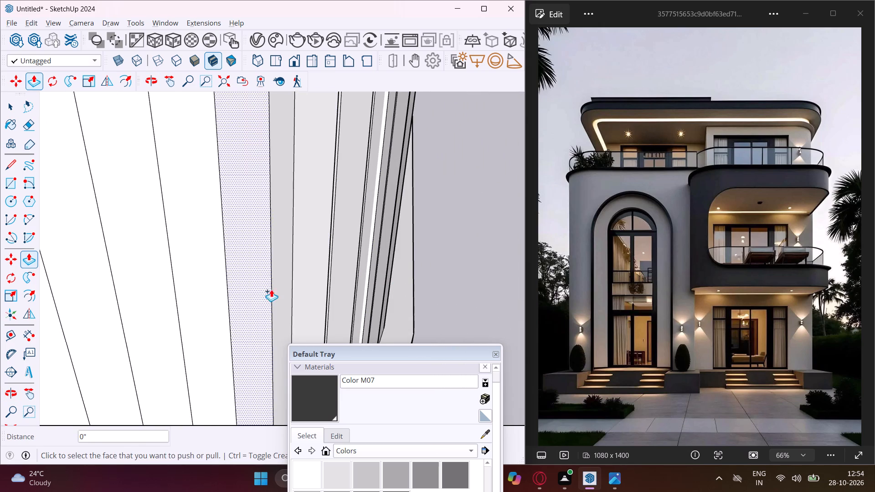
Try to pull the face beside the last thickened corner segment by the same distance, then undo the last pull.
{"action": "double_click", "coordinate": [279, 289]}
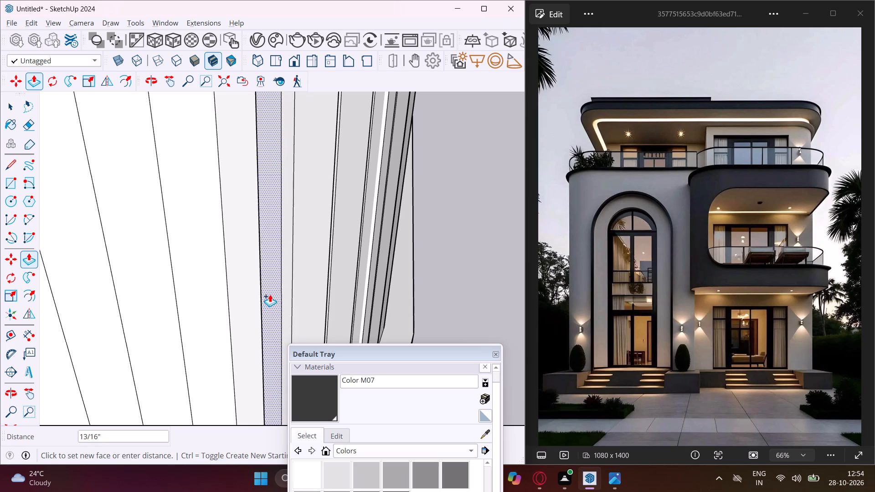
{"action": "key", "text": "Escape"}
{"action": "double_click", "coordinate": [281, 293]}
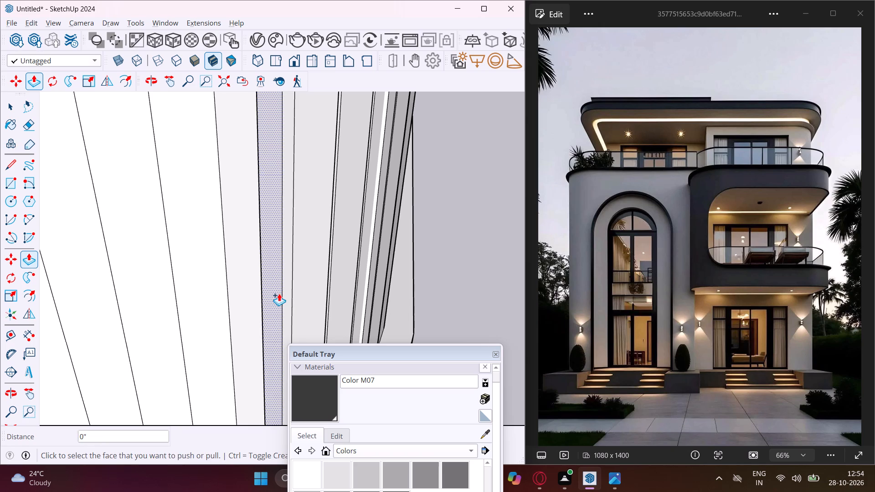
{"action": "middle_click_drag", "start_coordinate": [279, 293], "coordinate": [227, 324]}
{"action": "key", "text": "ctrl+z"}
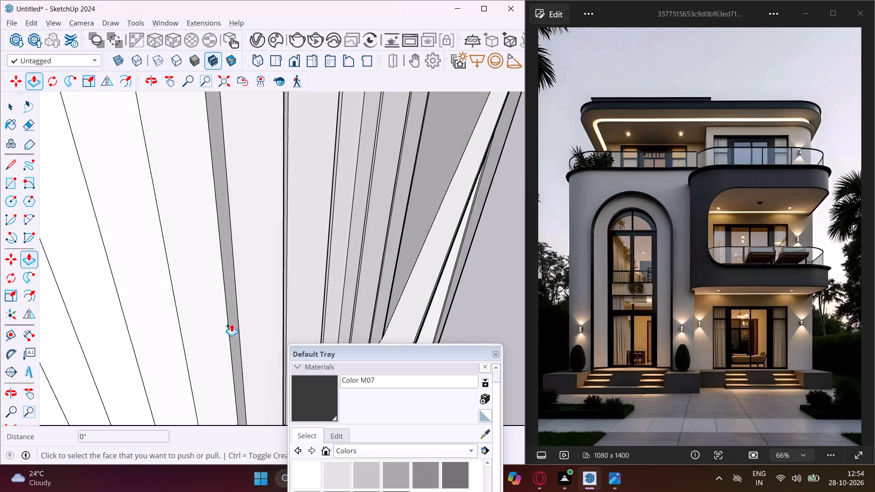
Pull the outer face of the railing's long straight front run outward by about 1 3/8".
{"action": "scroll", "coordinate": [238, 294], "scroll_direction": "down", "scroll_amount": 5}
{"action": "middle_click_drag", "start_coordinate": [238, 294], "coordinate": [184, 314]}
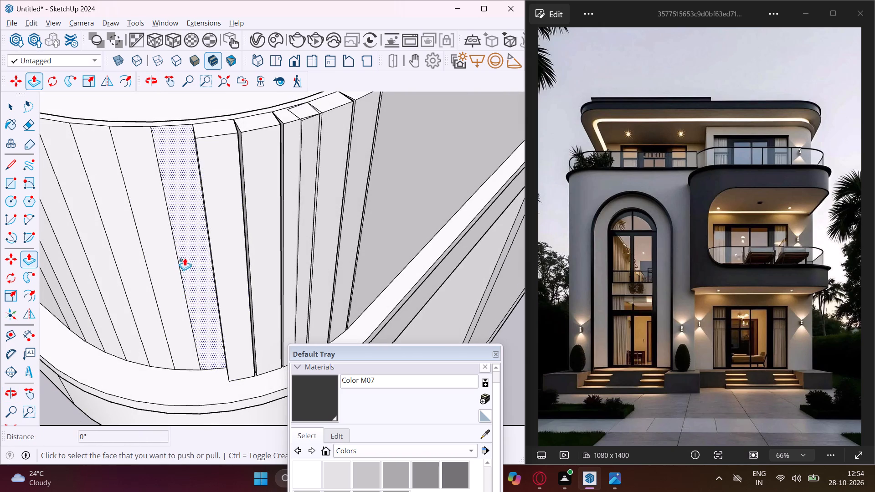
{"action": "middle_click_drag", "start_coordinate": [258, 229], "coordinate": [147, 258]}
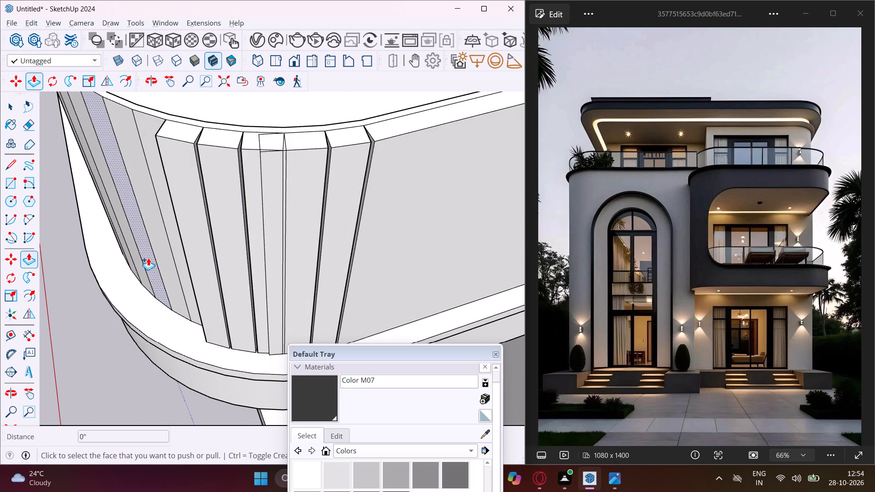
{"action": "middle_click_drag", "start_coordinate": [166, 258], "coordinate": [416, 249]}
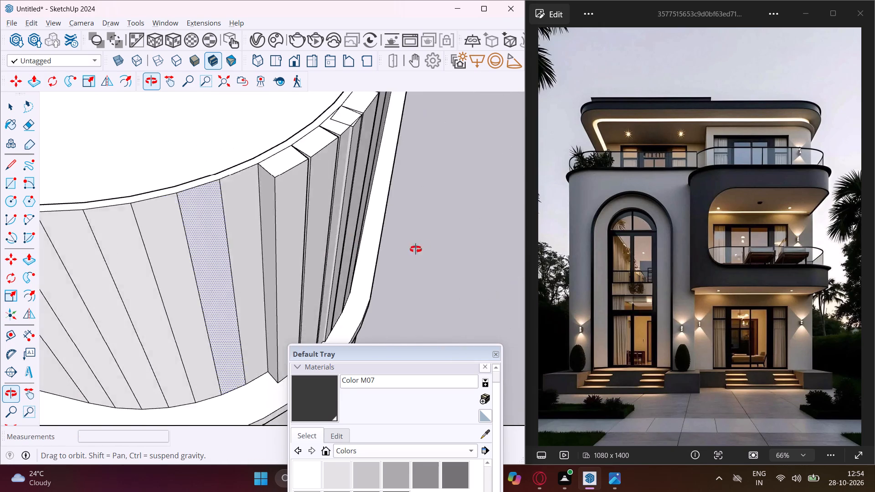
{"action": "middle_click_drag", "start_coordinate": [416, 249], "coordinate": [465, 236]}
{"action": "scroll", "coordinate": [450, 215], "scroll_direction": "down", "scroll_amount": 4}
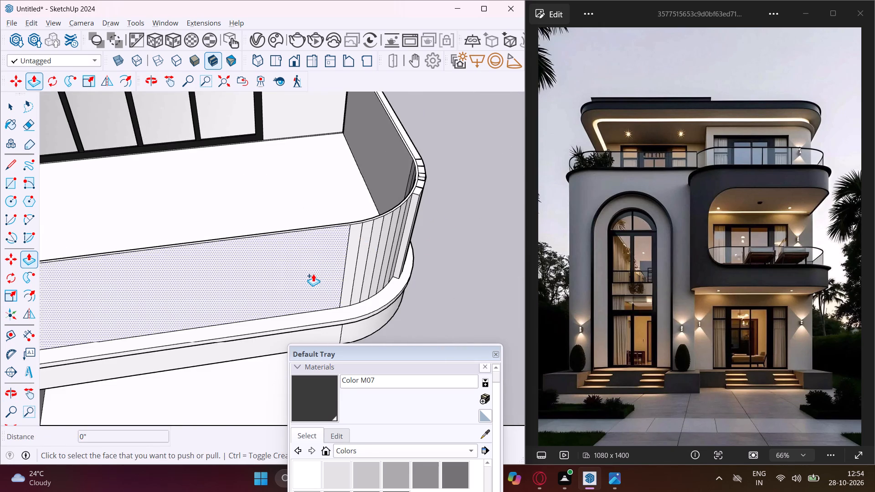
{"action": "scroll", "coordinate": [313, 274], "scroll_direction": "down", "scroll_amount": 4}
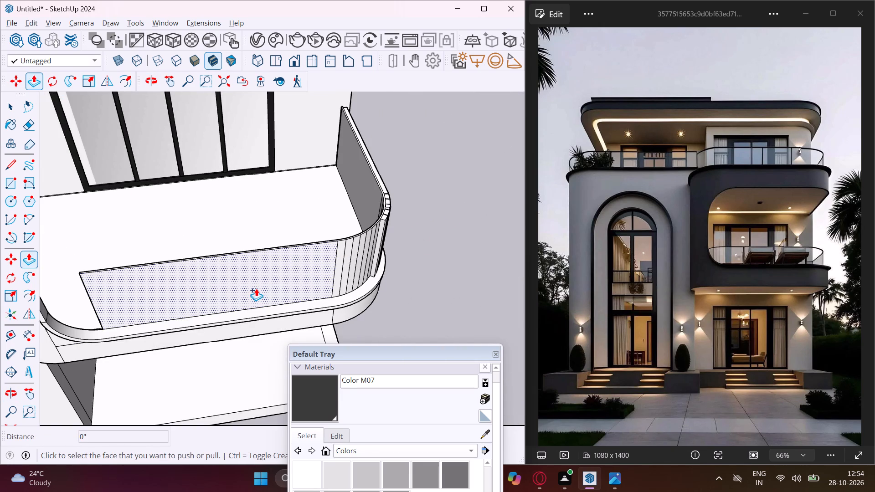
{"action": "left_click", "coordinate": [255, 287]}
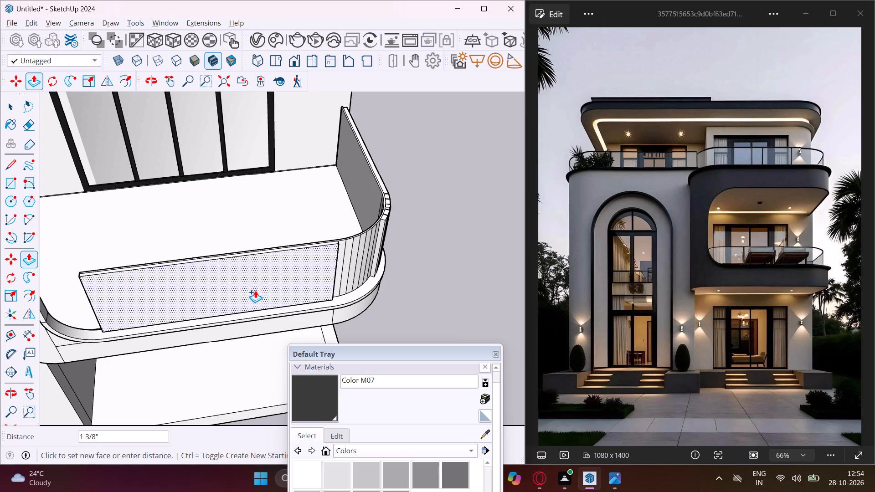
{"action": "left_click", "coordinate": [255, 290]}
Repeat the 1 3/8" outward pull on the remaining narrow faces of the railing's curved corner, working from the front run.
{"action": "scroll", "coordinate": [347, 251], "scroll_direction": "up", "scroll_amount": 8}
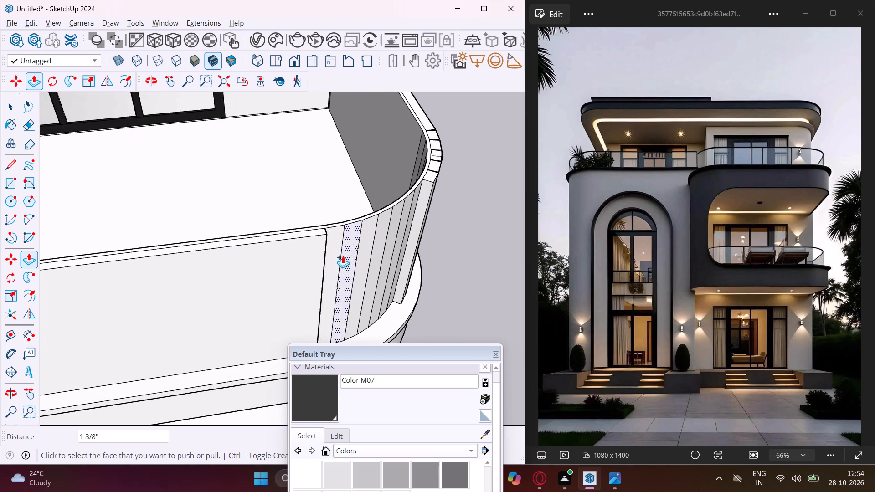
{"action": "double_click", "coordinate": [337, 258]}
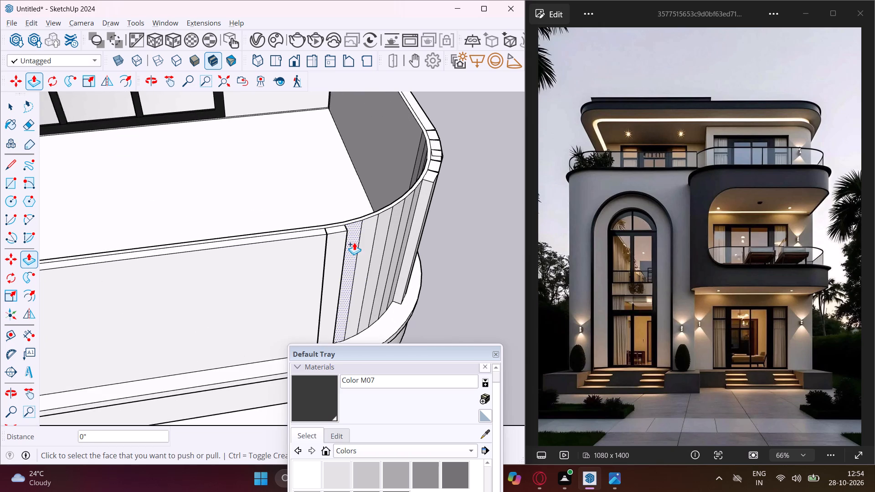
{"action": "double_click", "coordinate": [354, 242]}
{"action": "double_click", "coordinate": [371, 236]}
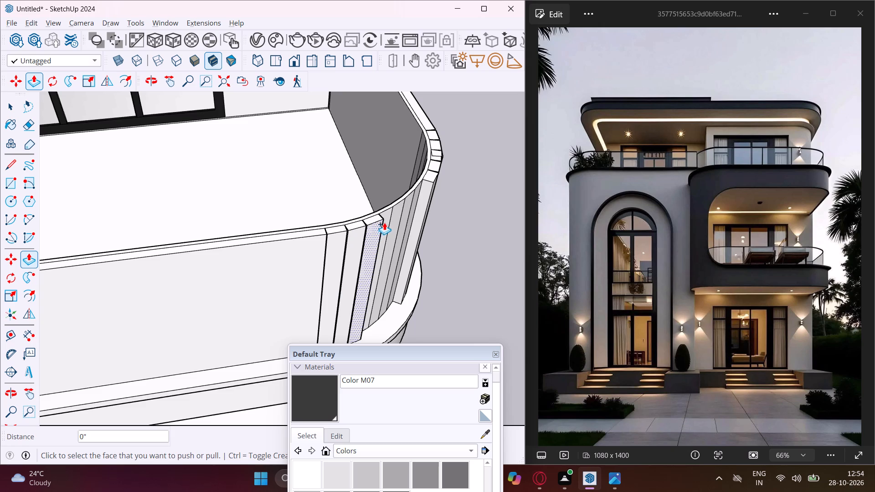
{"action": "double_click", "coordinate": [385, 221]}
{"action": "middle_click_drag", "start_coordinate": [378, 224], "coordinate": [232, 236]}
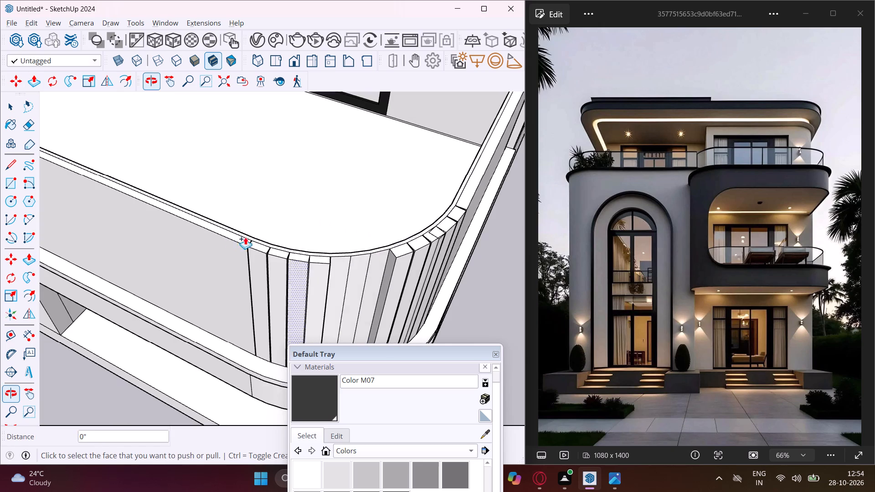
{"action": "scroll", "coordinate": [367, 267], "scroll_direction": "up", "scroll_amount": 5}
{"action": "double_click", "coordinate": [333, 266]}
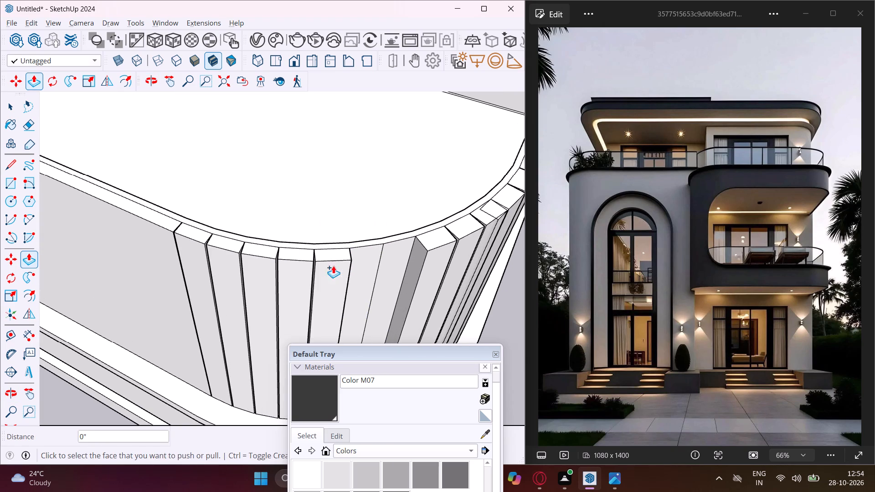
{"action": "double_click", "coordinate": [357, 262]}
{"action": "double_click", "coordinate": [398, 253]}
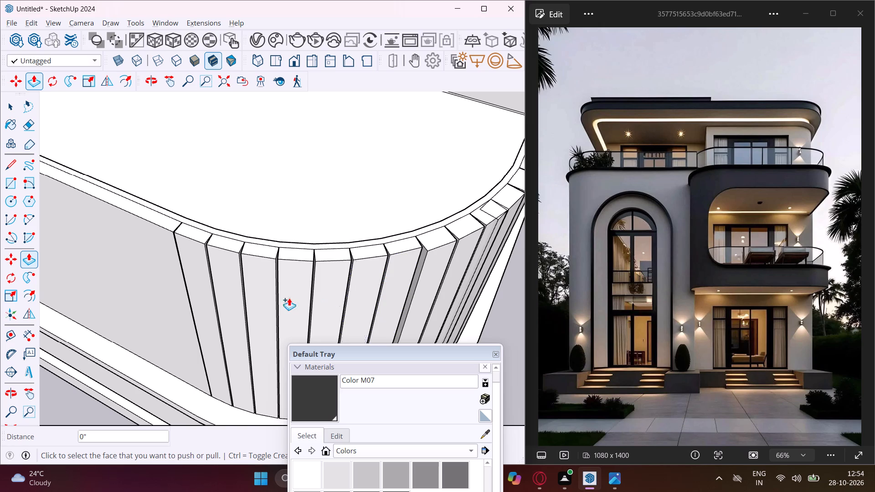
Pull the first corner segment's thin side face about 1/16" to close the wedge gap beside the railing's long front run.
{"action": "middle_click_drag", "start_coordinate": [176, 262], "coordinate": [440, 238]}
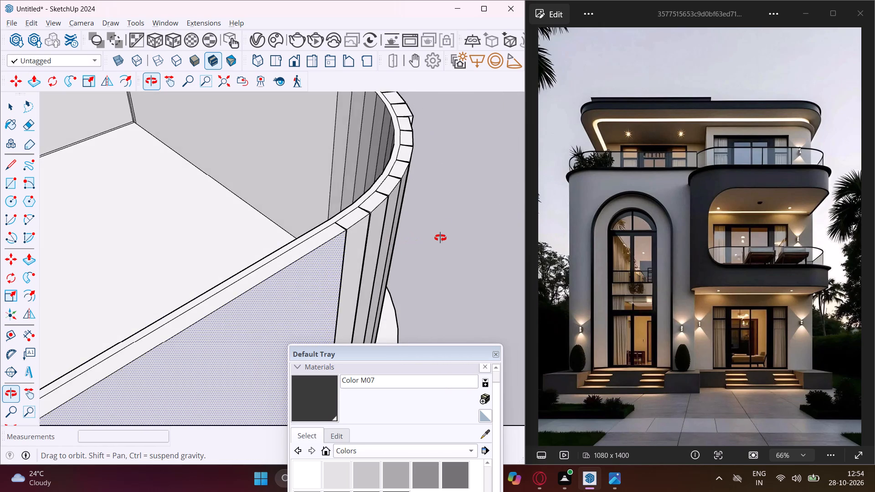
{"action": "middle_click_drag", "start_coordinate": [440, 238], "coordinate": [434, 172]}
{"action": "scroll", "coordinate": [337, 164], "scroll_direction": "up", "scroll_amount": 4}
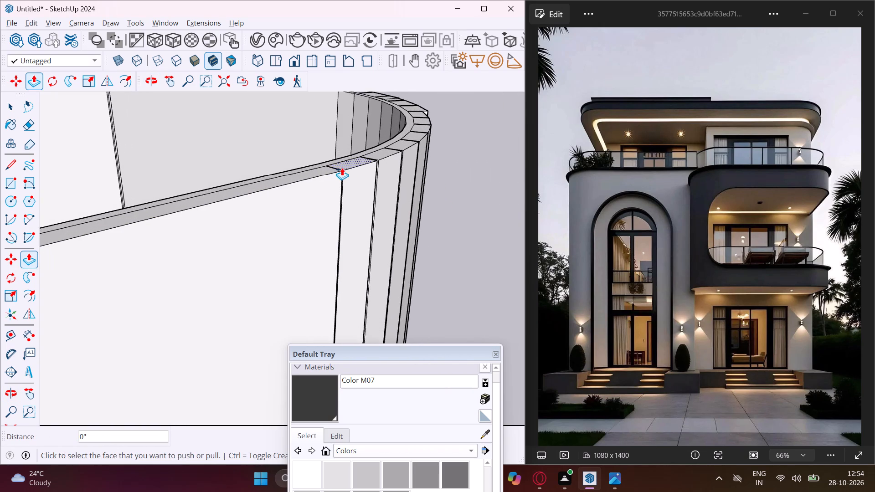
{"action": "scroll", "coordinate": [342, 168], "scroll_direction": "up", "scroll_amount": 4}
{"action": "middle_click_drag", "start_coordinate": [343, 171], "coordinate": [237, 219]}
{"action": "scroll", "coordinate": [250, 240], "scroll_direction": "up", "scroll_amount": 6}
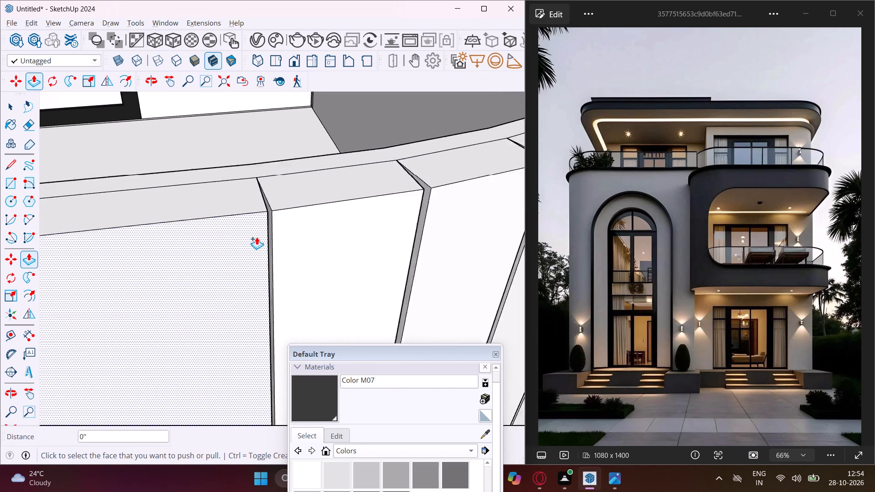
{"action": "scroll", "coordinate": [257, 237], "scroll_direction": "up", "scroll_amount": 4}
{"action": "left_click", "coordinate": [274, 234]}
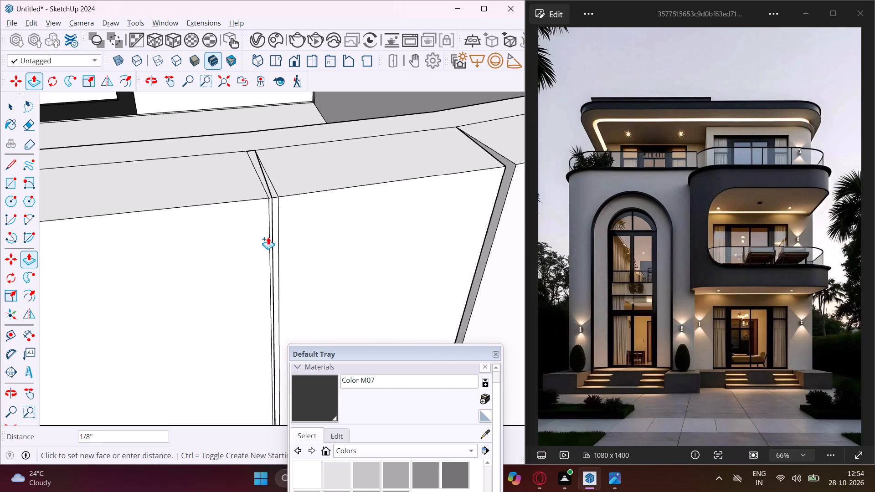
{"action": "scroll", "coordinate": [269, 241], "scroll_direction": "up", "scroll_amount": 8}
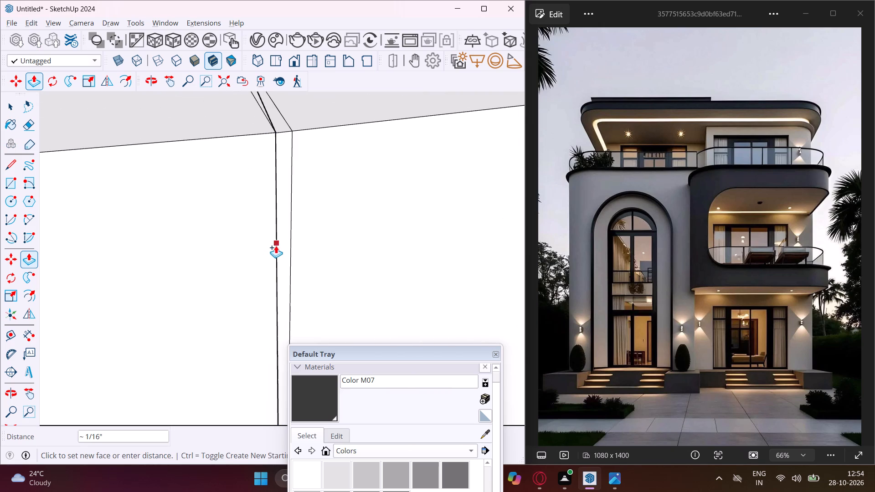
{"action": "left_click", "coordinate": [278, 247]}
Pull the thin side face at the next gap, between the first and second corner segments, by about 3/16".
{"action": "scroll", "coordinate": [188, 259], "scroll_direction": "down", "scroll_amount": 6}
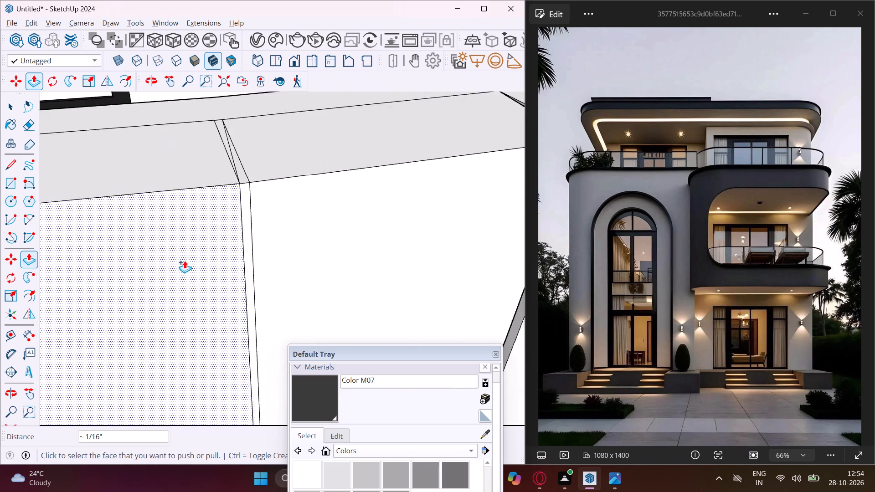
{"action": "scroll", "coordinate": [181, 262], "scroll_direction": "down", "scroll_amount": 4}
{"action": "scroll", "coordinate": [420, 231], "scroll_direction": "up", "scroll_amount": 5}
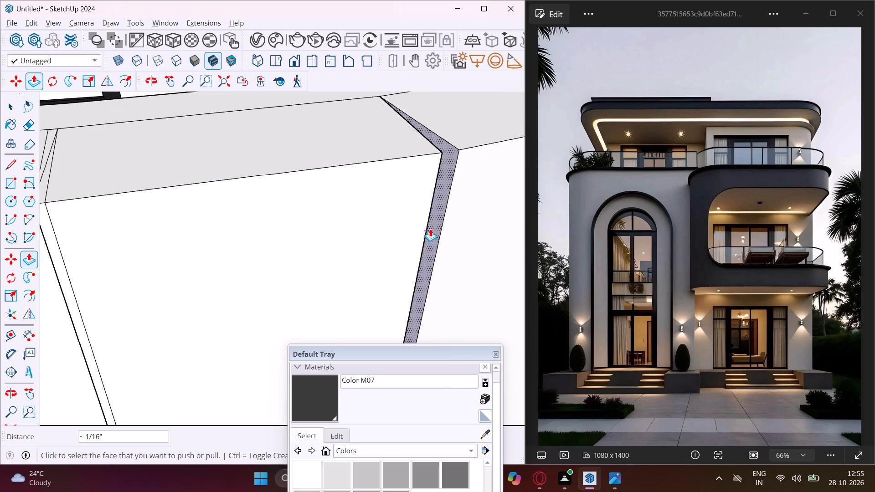
{"action": "left_click", "coordinate": [440, 232]}
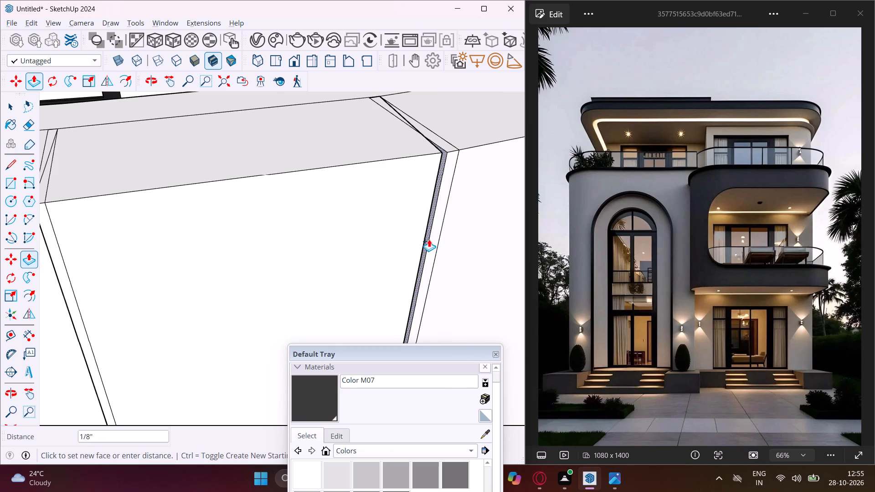
{"action": "left_click", "coordinate": [425, 241]}
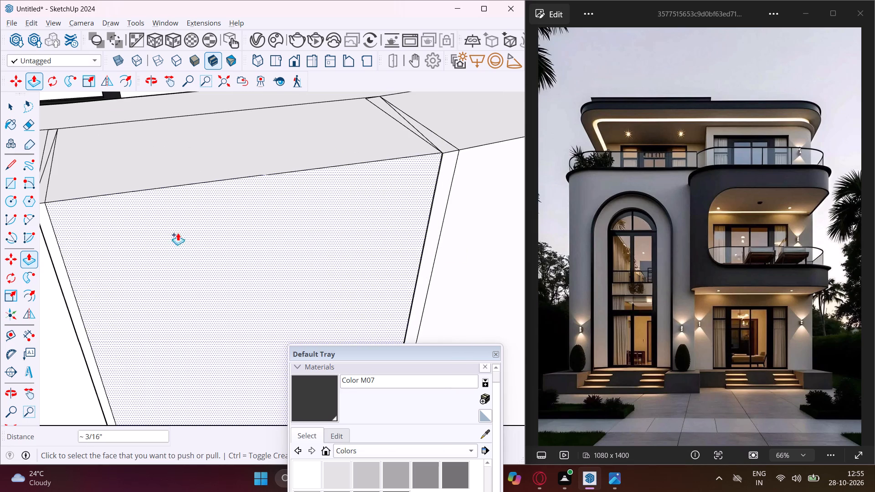
Close the following wedge gap along the curved corner by pulling the segment's thin side face about 3/16" to its neighbour's edge.
{"action": "scroll", "coordinate": [164, 236], "scroll_direction": "down", "scroll_amount": 9}
{"action": "scroll", "coordinate": [435, 188], "scroll_direction": "up", "scroll_amount": 5}
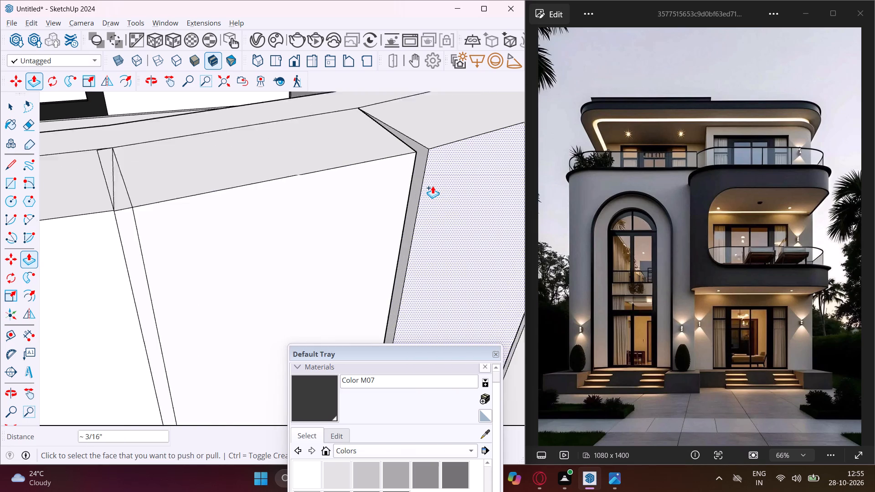
{"action": "scroll", "coordinate": [432, 186], "scroll_direction": "up", "scroll_amount": 6}
{"action": "left_click", "coordinate": [407, 219]}
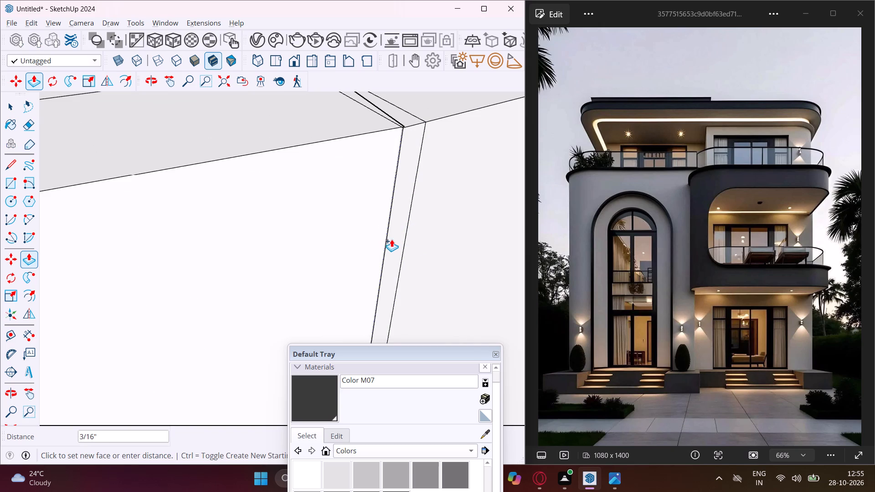
{"action": "scroll", "coordinate": [391, 239], "scroll_direction": "up", "scroll_amount": 11}
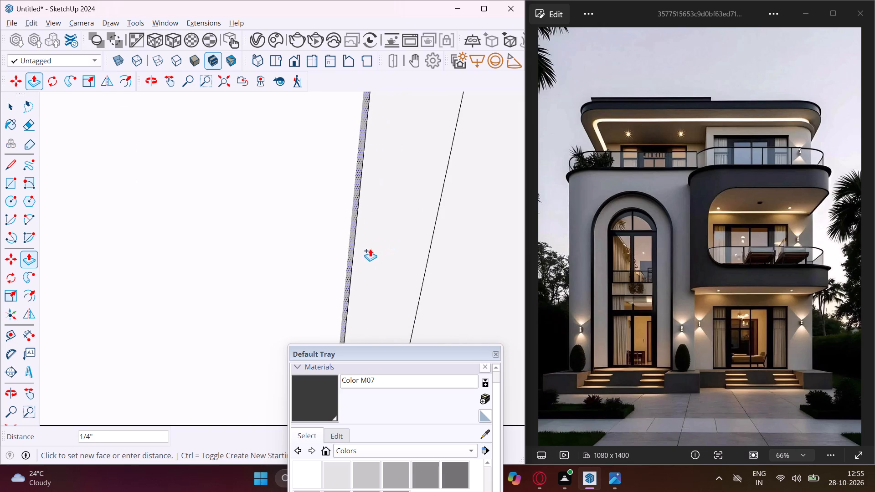
{"action": "scroll", "coordinate": [352, 261], "scroll_direction": "down", "scroll_amount": 12}
{"action": "scroll", "coordinate": [337, 271], "scroll_direction": "up", "scroll_amount": 1}
{"action": "scroll", "coordinate": [337, 271], "scroll_direction": "down", "scroll_amount": 3}
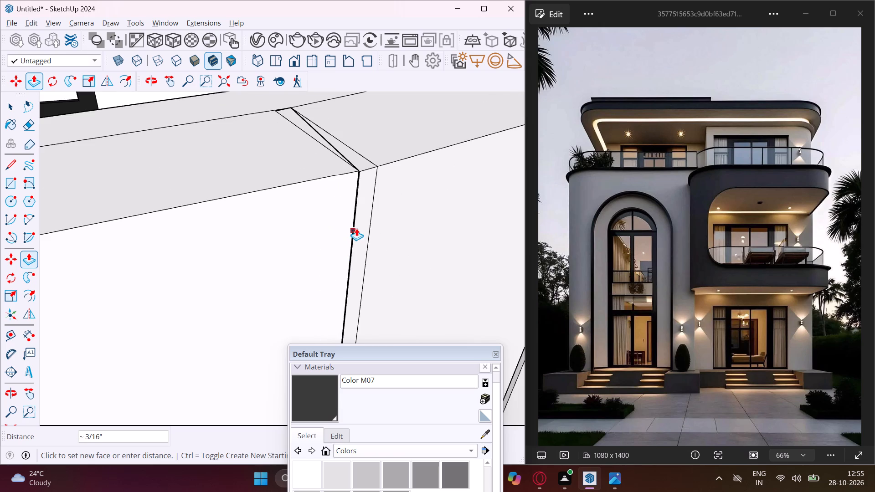
{"action": "scroll", "coordinate": [359, 184], "scroll_direction": "up", "scroll_amount": 1}
{"action": "left_click", "coordinate": [359, 184]}
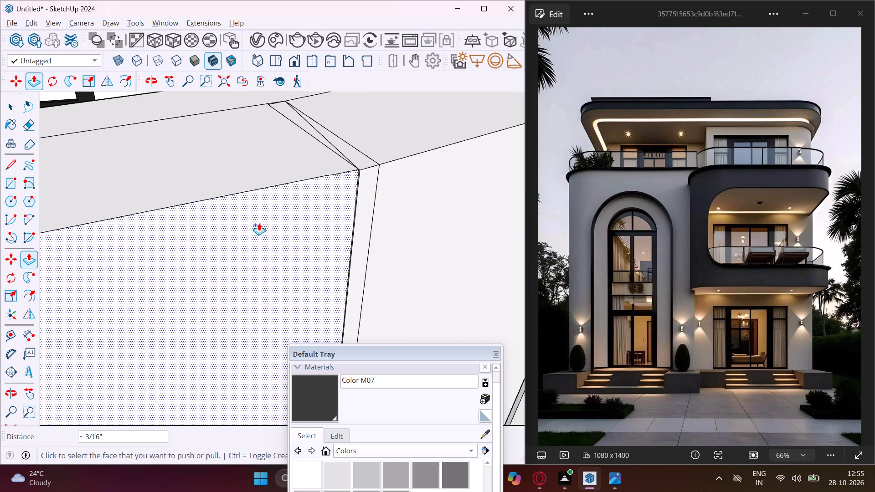
Pull the thin side face at the fourth wedge gap from the front run about 3/16" to meet the neighbouring segment.
{"action": "scroll", "coordinate": [245, 229], "scroll_direction": "down", "scroll_amount": 4}
{"action": "middle_click_drag", "start_coordinate": [292, 226], "coordinate": [163, 189]}
{"action": "scroll", "coordinate": [163, 189], "scroll_direction": "down", "scroll_amount": 6}
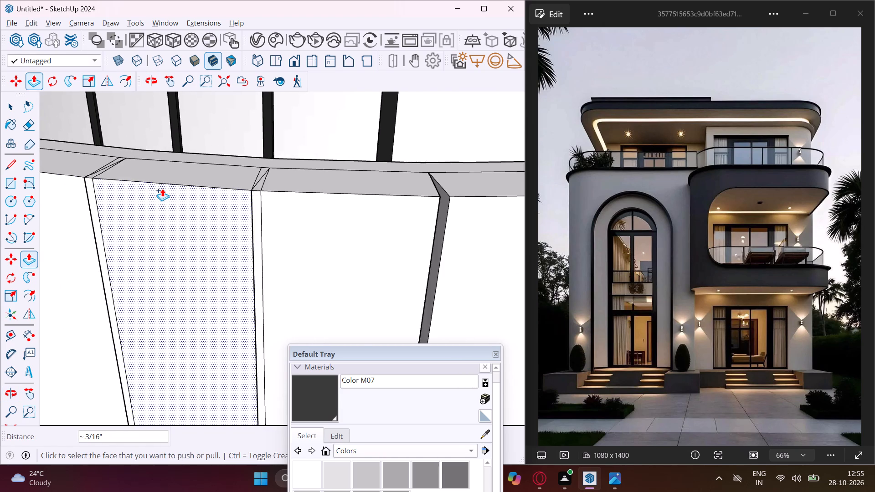
{"action": "scroll", "coordinate": [162, 189], "scroll_direction": "down", "scroll_amount": 3}
{"action": "scroll", "coordinate": [365, 242], "scroll_direction": "up", "scroll_amount": 10}
{"action": "left_click", "coordinate": [371, 250]}
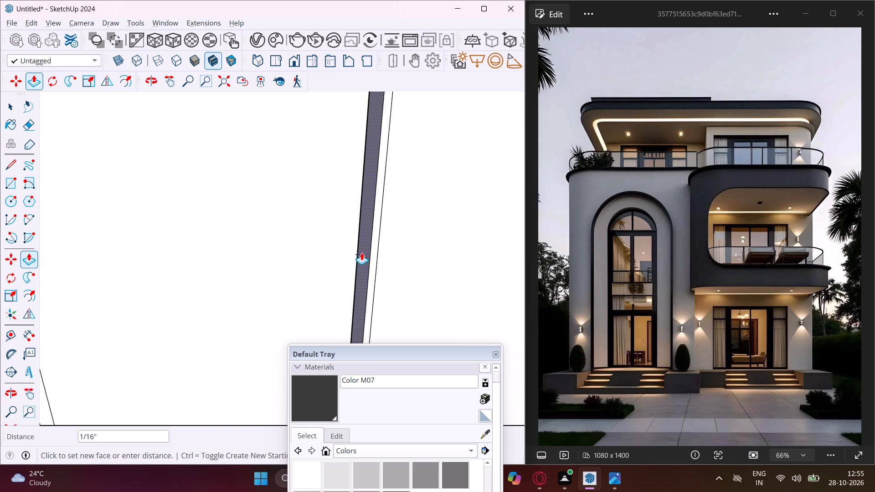
{"action": "left_click", "coordinate": [355, 256]}
Close the following two wedge gaps along the curved corner by pulling each thin side face about 3/16".
{"action": "scroll", "coordinate": [211, 238], "scroll_direction": "down", "scroll_amount": 6}
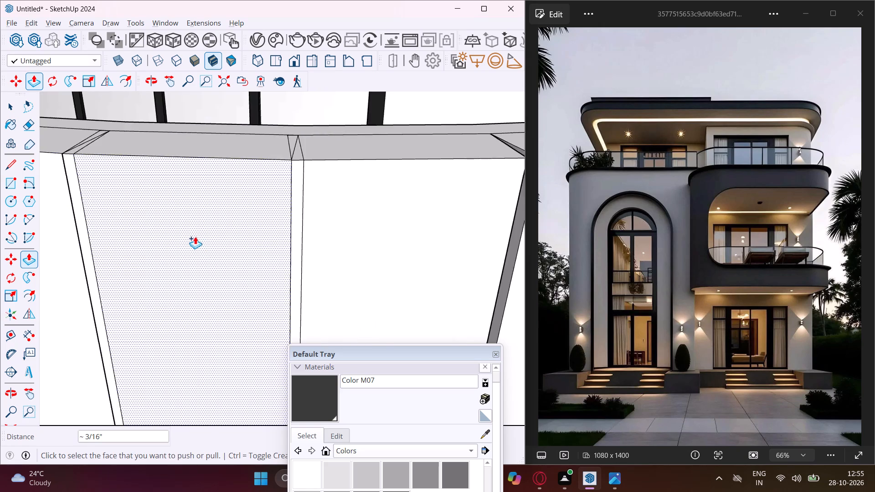
{"action": "scroll", "coordinate": [191, 235], "scroll_direction": "down", "scroll_amount": 5}
{"action": "scroll", "coordinate": [390, 270], "scroll_direction": "up", "scroll_amount": 8}
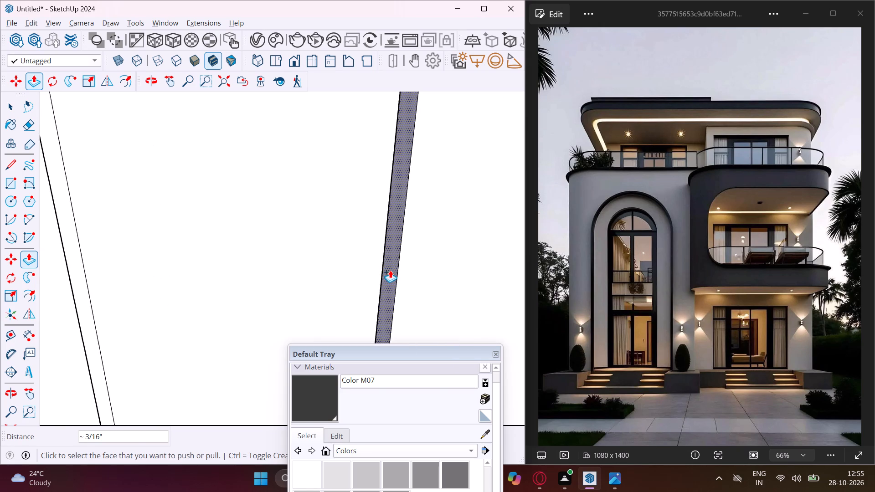
{"action": "left_click", "coordinate": [390, 270]}
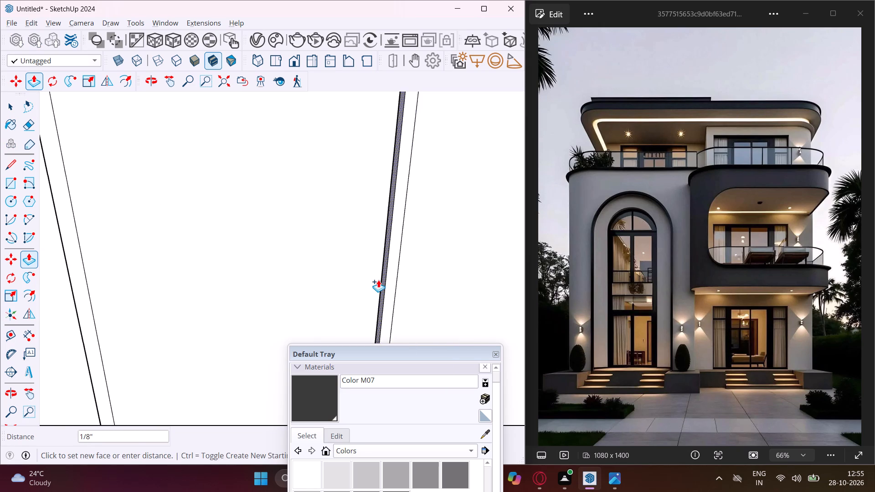
{"action": "left_click", "coordinate": [378, 285]}
{"action": "scroll", "coordinate": [229, 251], "scroll_direction": "down", "scroll_amount": 10}
{"action": "scroll", "coordinate": [407, 237], "scroll_direction": "up", "scroll_amount": 11}
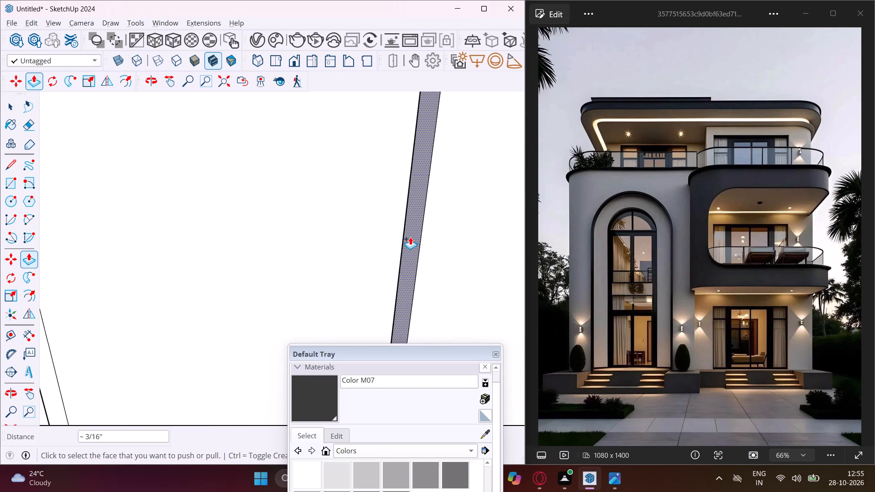
{"action": "left_click", "coordinate": [413, 240]}
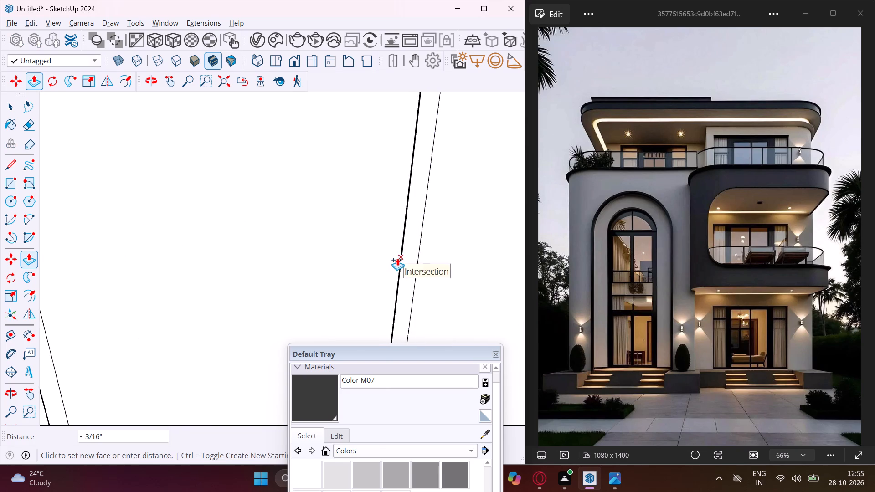
{"action": "left_click", "coordinate": [397, 258]}
Pull the side face about 3/16" to the neighbour's corner where the front-side segments meet the thicker side-run segments.
{"action": "scroll", "coordinate": [273, 253], "scroll_direction": "down", "scroll_amount": 6}
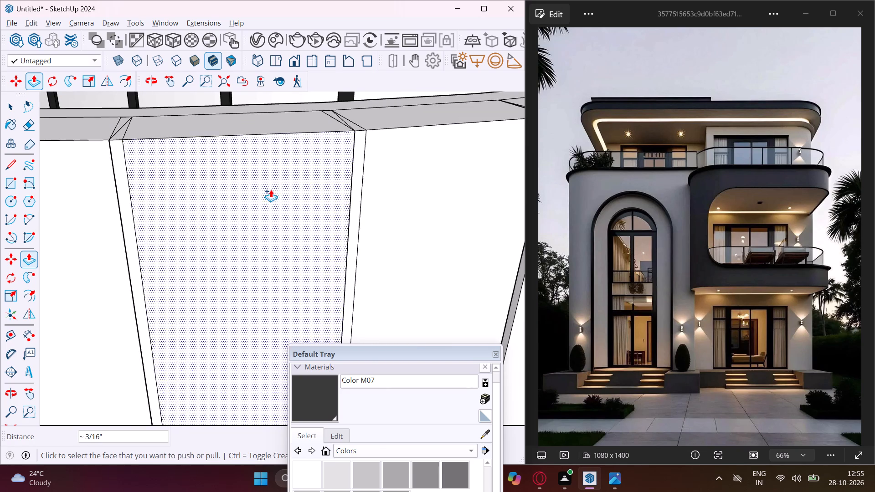
{"action": "scroll", "coordinate": [244, 198], "scroll_direction": "down", "scroll_amount": 6}
{"action": "scroll", "coordinate": [189, 225], "scroll_direction": "down", "scroll_amount": 8}
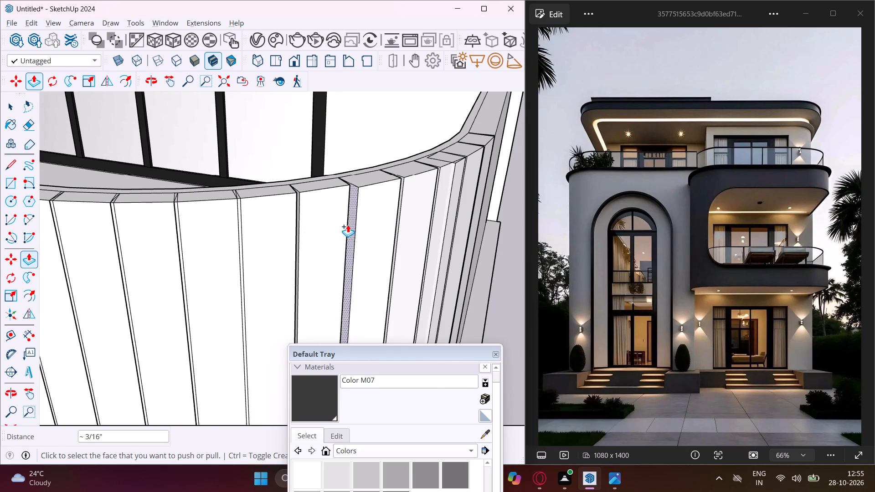
{"action": "scroll", "coordinate": [346, 224], "scroll_direction": "up", "scroll_amount": 10}
{"action": "left_click", "coordinate": [360, 231]}
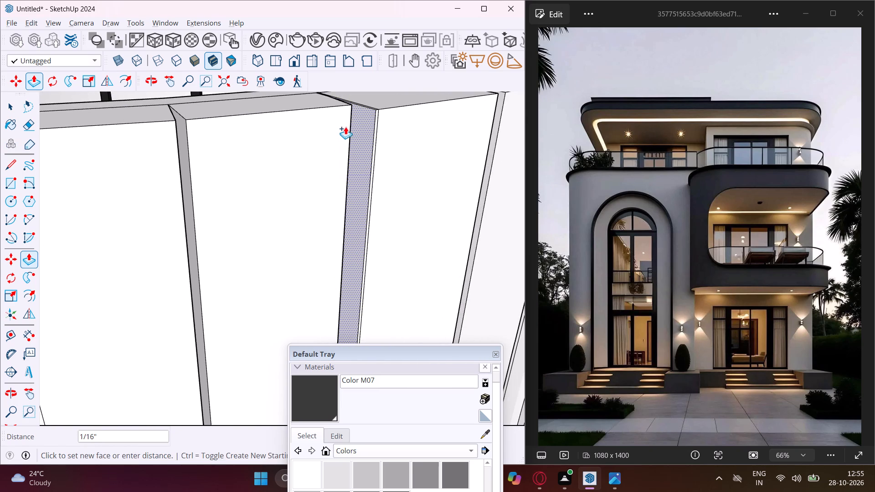
{"action": "middle_click_drag", "start_coordinate": [347, 116], "coordinate": [193, 215]}
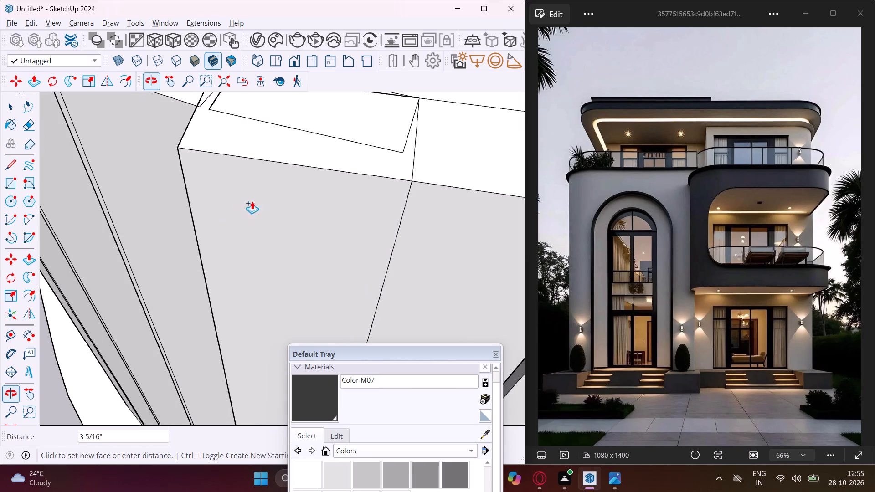
{"action": "scroll", "coordinate": [401, 150], "scroll_direction": "up", "scroll_amount": 2}
{"action": "left_click", "coordinate": [401, 150]}
Close the skipped wedge gap one segment back toward the front run by pulling its thin side face about 3/16".
{"action": "middle_click_drag", "start_coordinate": [280, 194], "coordinate": [377, 187]}
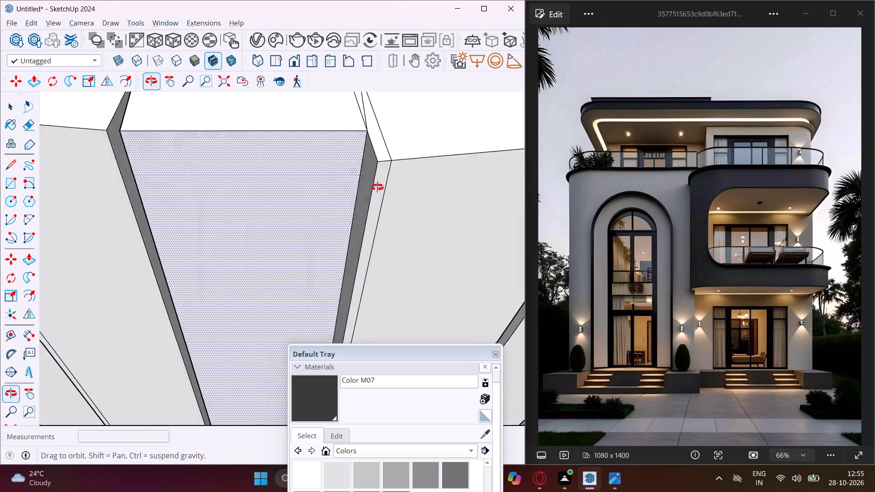
{"action": "middle_click_drag", "start_coordinate": [377, 187], "coordinate": [473, 164]}
{"action": "scroll", "coordinate": [440, 162], "scroll_direction": "down", "scroll_amount": 4}
{"action": "scroll", "coordinate": [210, 222], "scroll_direction": "up", "scroll_amount": 2}
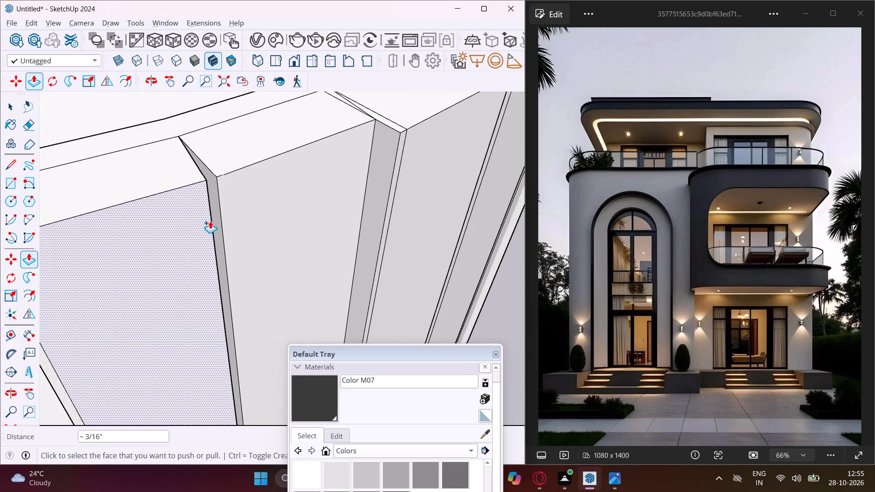
{"action": "left_click", "coordinate": [213, 217]}
{"action": "scroll", "coordinate": [213, 217], "scroll_direction": "up", "scroll_amount": 1}
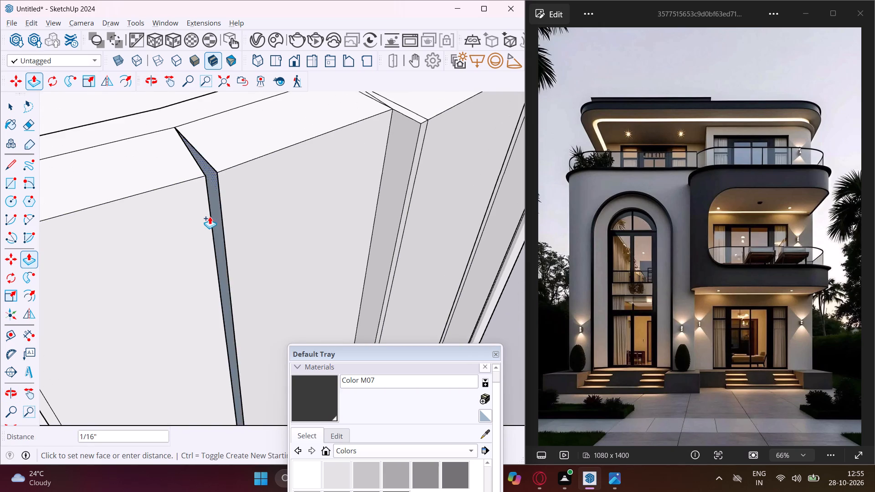
{"action": "left_click", "coordinate": [214, 251]}
{"action": "scroll", "coordinate": [228, 197], "scroll_direction": "down", "scroll_amount": 6}
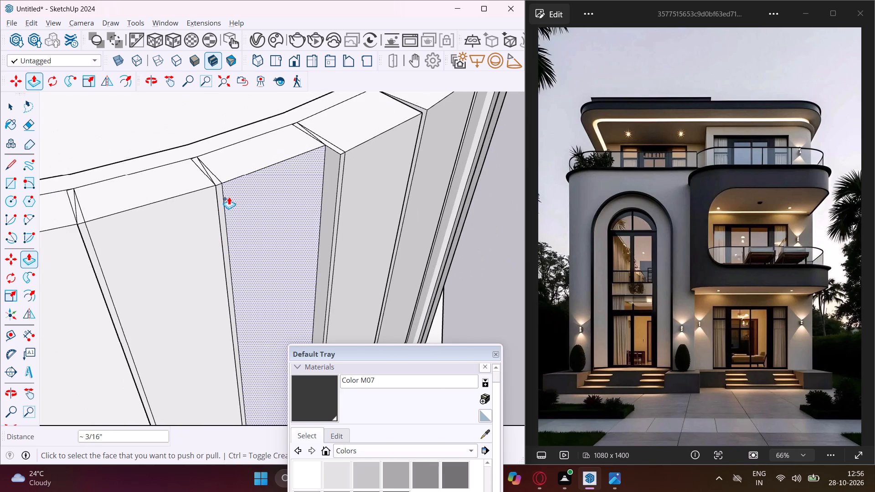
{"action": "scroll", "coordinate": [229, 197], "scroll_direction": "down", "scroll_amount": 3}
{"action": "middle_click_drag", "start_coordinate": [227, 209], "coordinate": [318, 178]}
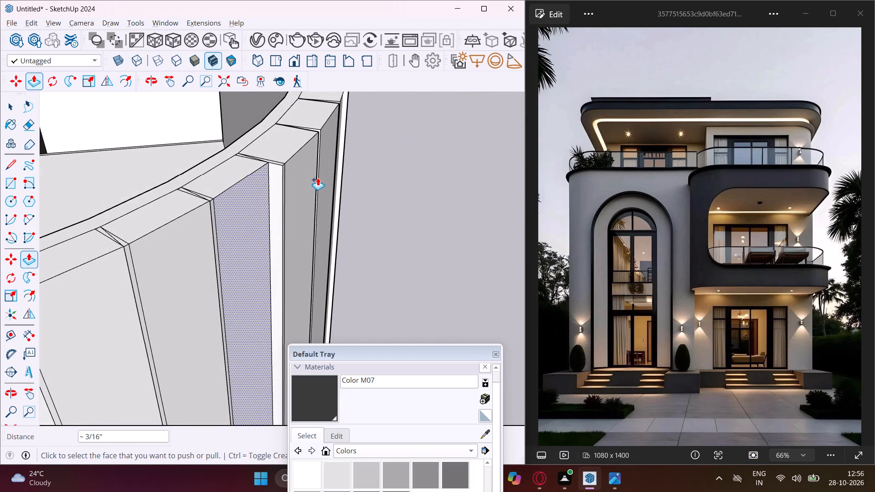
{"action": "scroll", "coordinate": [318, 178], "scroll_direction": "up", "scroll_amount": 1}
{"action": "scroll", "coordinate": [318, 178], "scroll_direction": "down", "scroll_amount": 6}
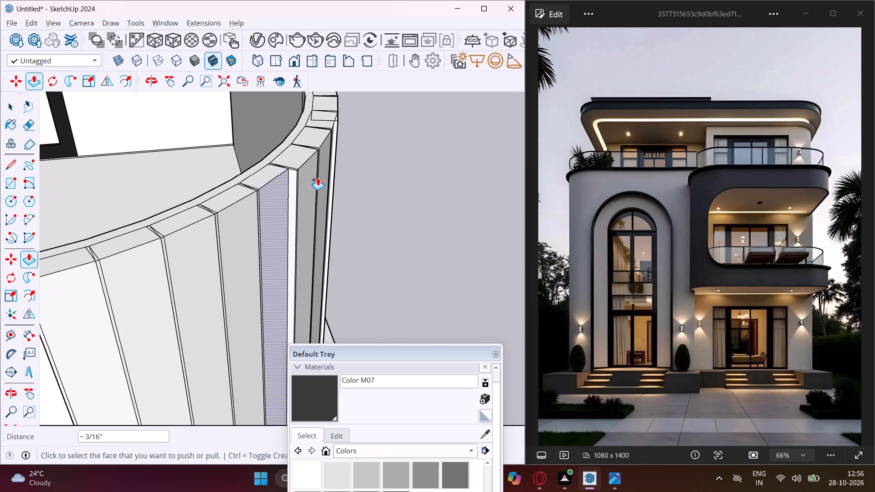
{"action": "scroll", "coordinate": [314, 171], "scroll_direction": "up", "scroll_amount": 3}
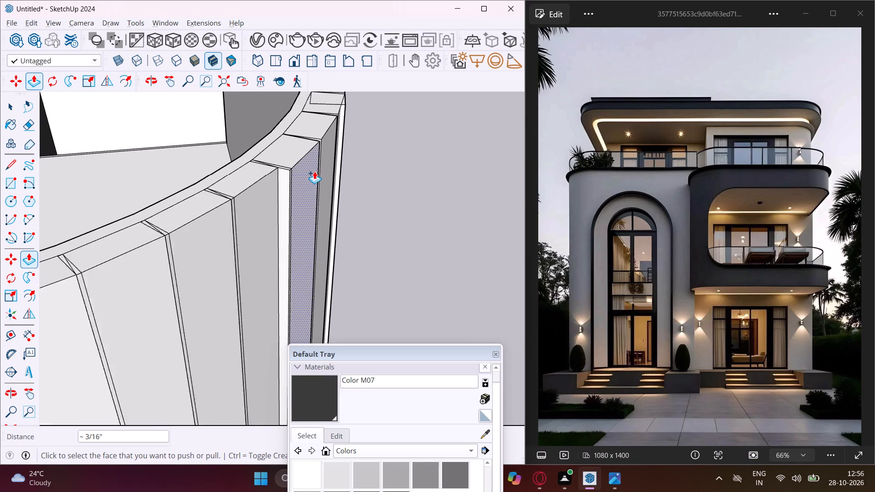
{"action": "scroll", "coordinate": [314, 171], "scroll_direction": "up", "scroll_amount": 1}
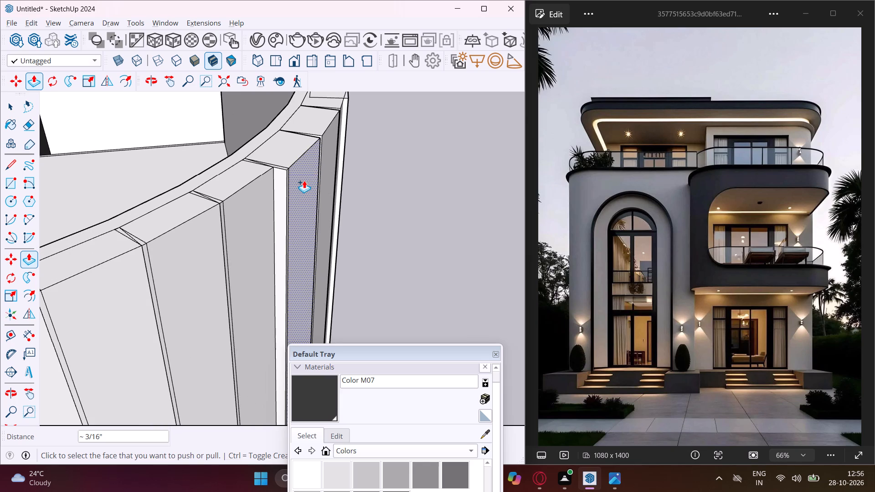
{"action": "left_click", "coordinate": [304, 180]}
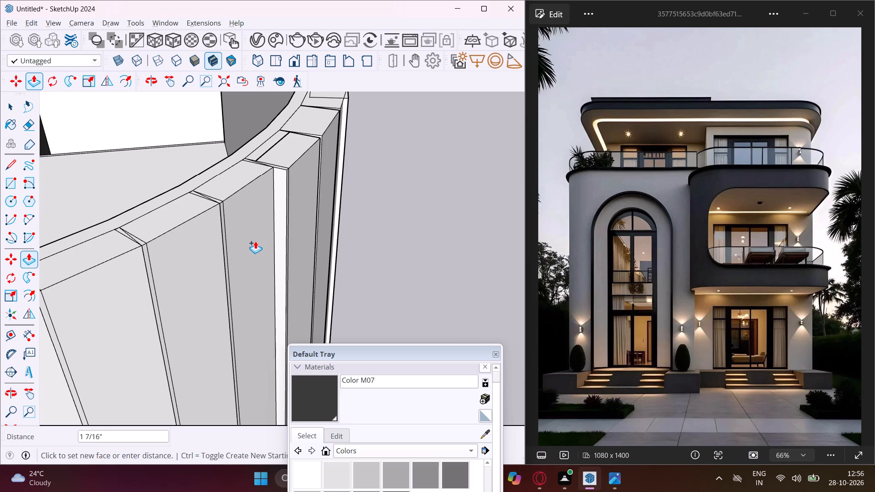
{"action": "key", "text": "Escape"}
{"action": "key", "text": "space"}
Push the first thicker segment's narrow edge strip and its outer face back about 9/16" flush with the neighbouring thinner segment.
{"action": "middle_click_drag", "start_coordinate": [293, 206], "coordinate": [118, 235]}
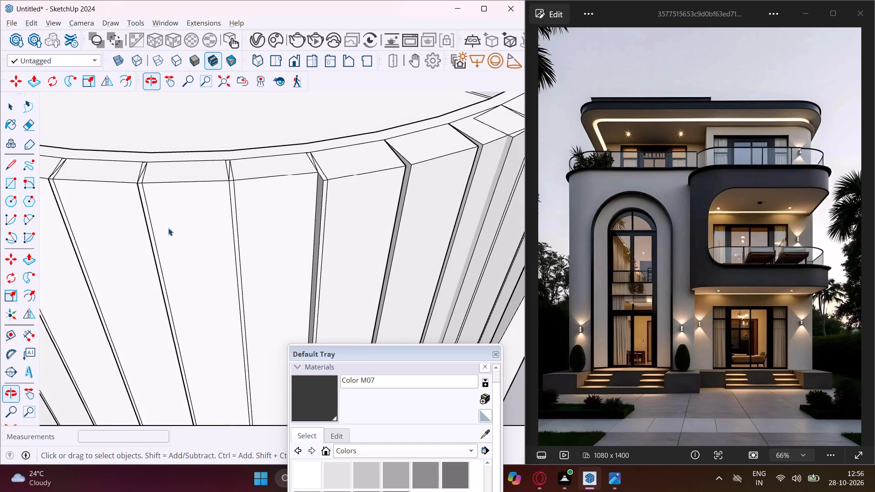
{"action": "scroll", "coordinate": [319, 195], "scroll_direction": "up", "scroll_amount": 7}
{"action": "left_click", "coordinate": [328, 193]}
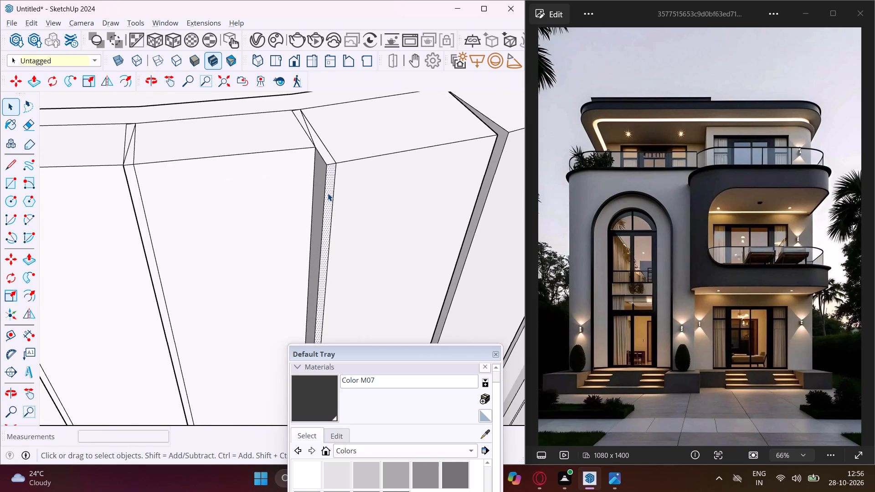
{"action": "key", "text": "p"}
{"action": "left_click", "coordinate": [328, 193]}
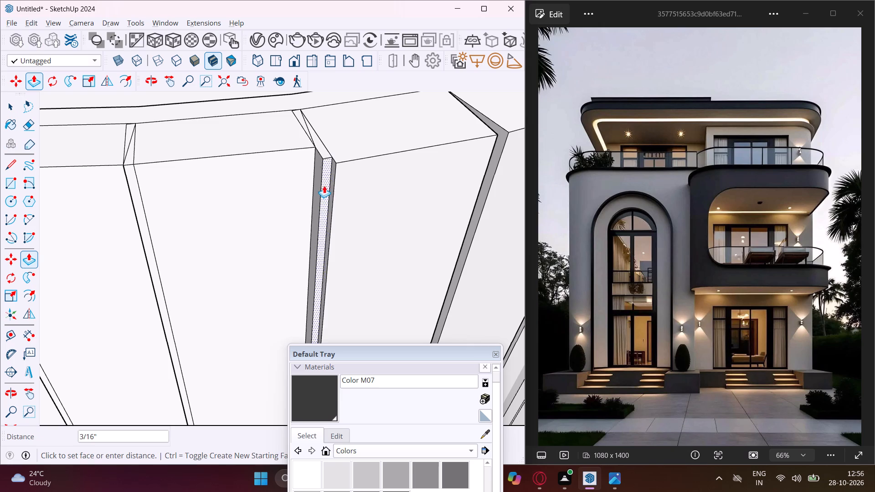
{"action": "left_click", "coordinate": [304, 179]}
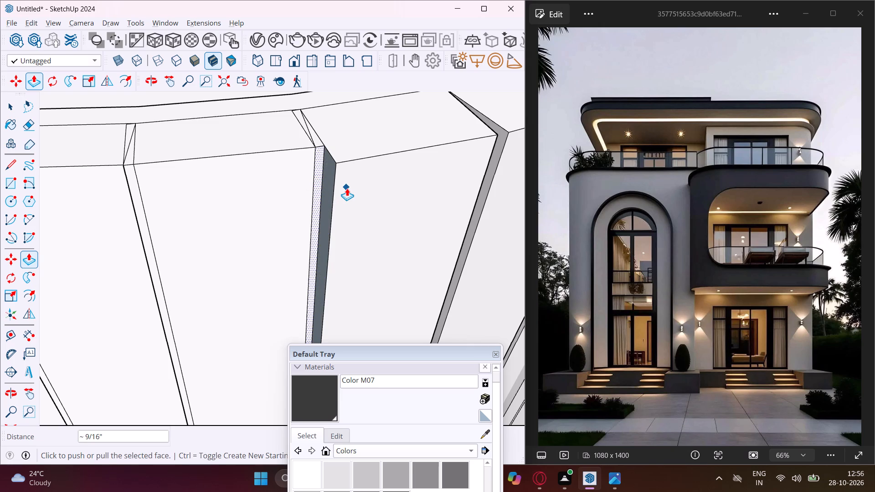
{"action": "key", "text": "Escape"}
{"action": "left_click", "coordinate": [350, 194]}
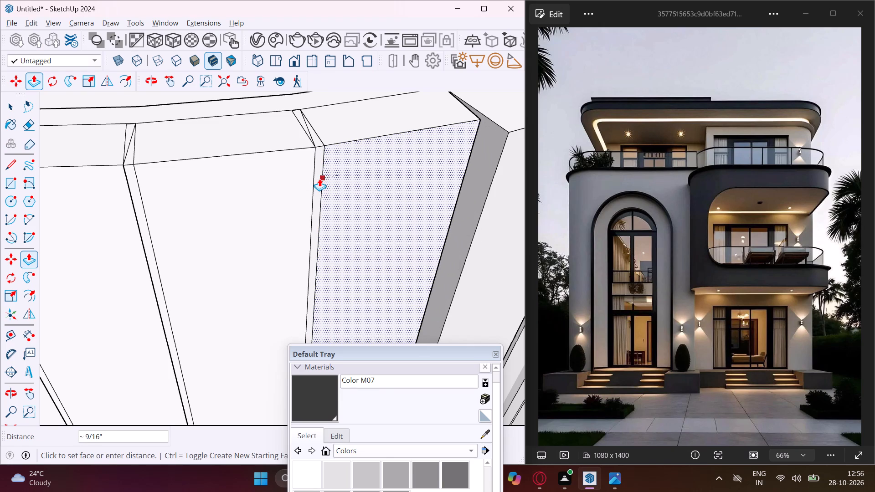
{"action": "left_click", "coordinate": [319, 179]}
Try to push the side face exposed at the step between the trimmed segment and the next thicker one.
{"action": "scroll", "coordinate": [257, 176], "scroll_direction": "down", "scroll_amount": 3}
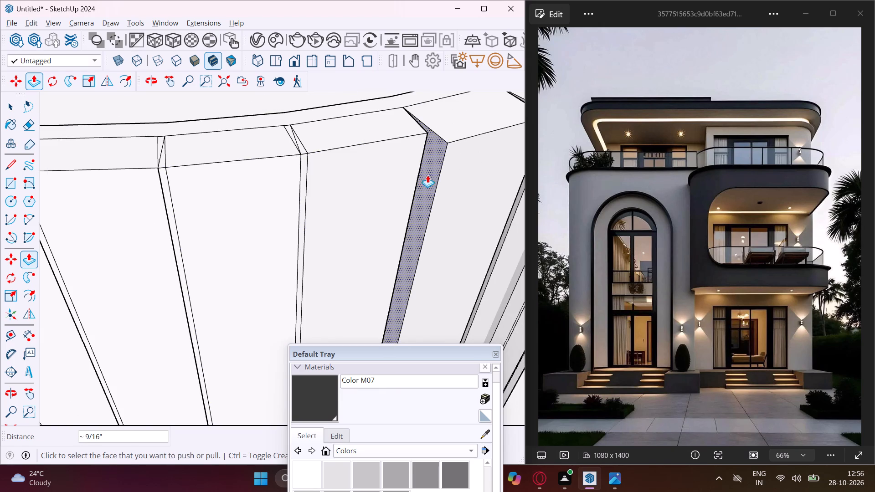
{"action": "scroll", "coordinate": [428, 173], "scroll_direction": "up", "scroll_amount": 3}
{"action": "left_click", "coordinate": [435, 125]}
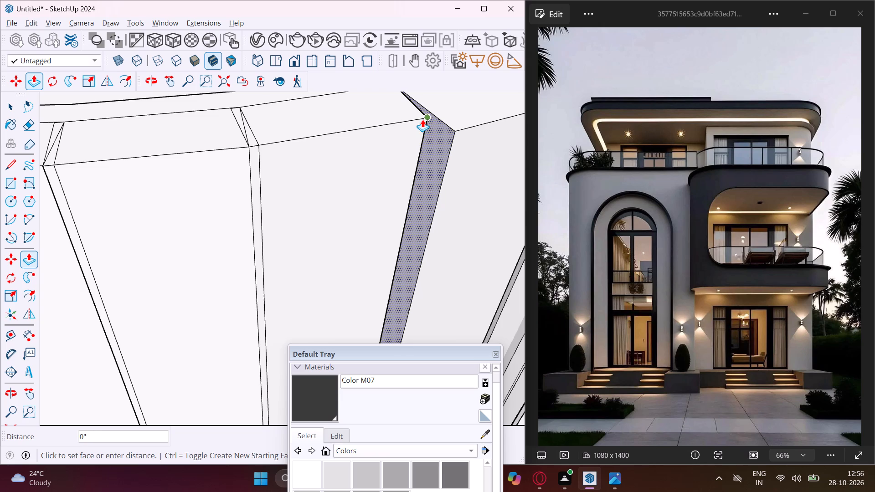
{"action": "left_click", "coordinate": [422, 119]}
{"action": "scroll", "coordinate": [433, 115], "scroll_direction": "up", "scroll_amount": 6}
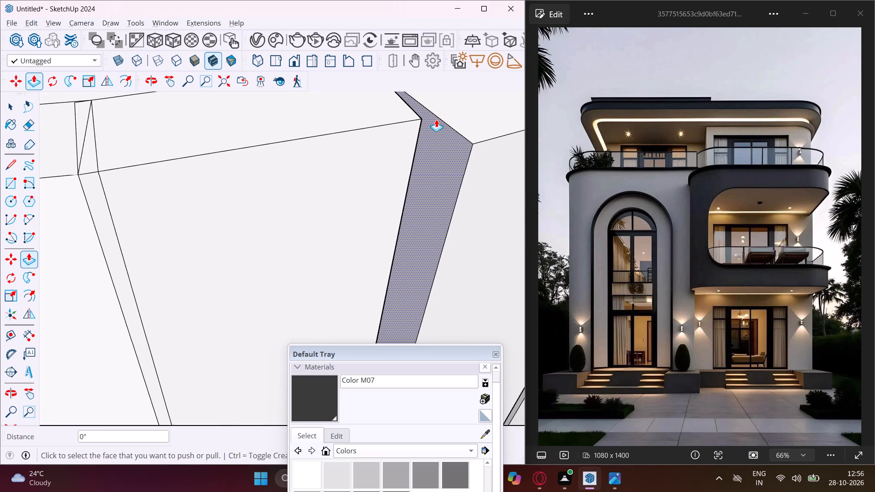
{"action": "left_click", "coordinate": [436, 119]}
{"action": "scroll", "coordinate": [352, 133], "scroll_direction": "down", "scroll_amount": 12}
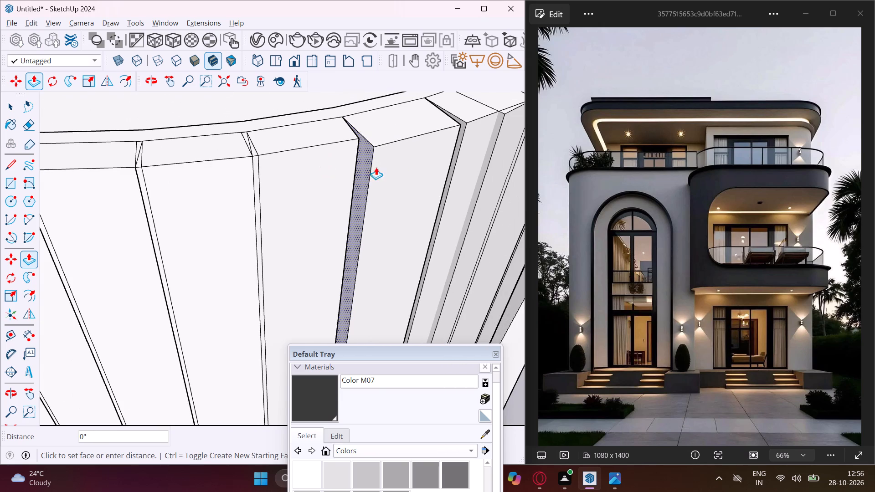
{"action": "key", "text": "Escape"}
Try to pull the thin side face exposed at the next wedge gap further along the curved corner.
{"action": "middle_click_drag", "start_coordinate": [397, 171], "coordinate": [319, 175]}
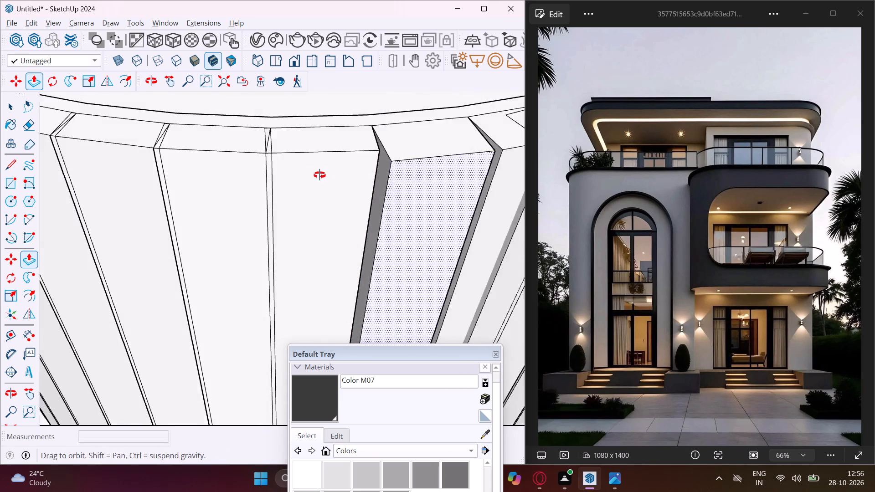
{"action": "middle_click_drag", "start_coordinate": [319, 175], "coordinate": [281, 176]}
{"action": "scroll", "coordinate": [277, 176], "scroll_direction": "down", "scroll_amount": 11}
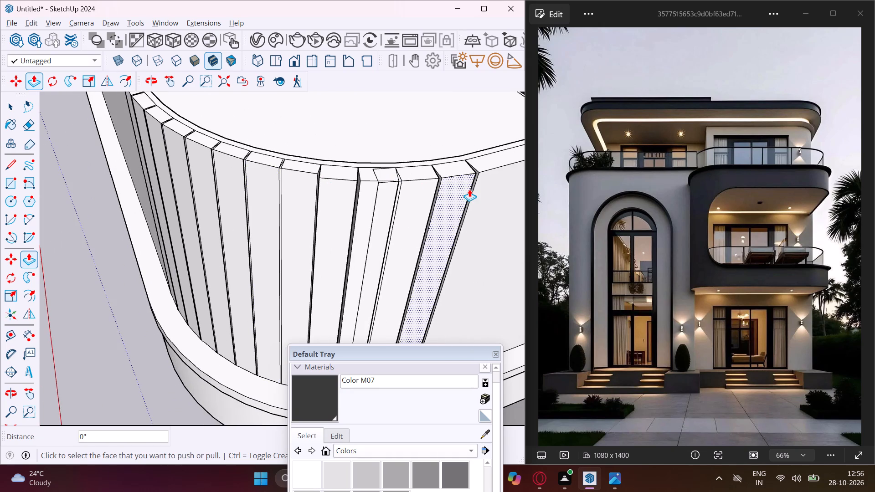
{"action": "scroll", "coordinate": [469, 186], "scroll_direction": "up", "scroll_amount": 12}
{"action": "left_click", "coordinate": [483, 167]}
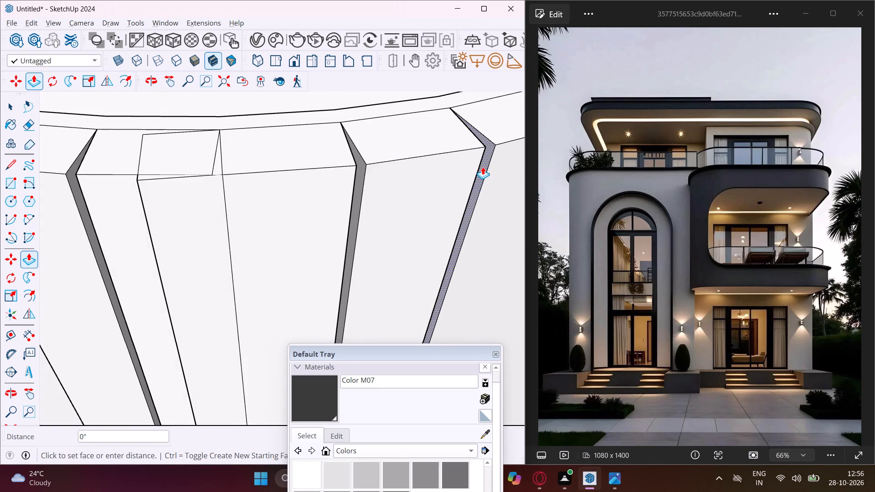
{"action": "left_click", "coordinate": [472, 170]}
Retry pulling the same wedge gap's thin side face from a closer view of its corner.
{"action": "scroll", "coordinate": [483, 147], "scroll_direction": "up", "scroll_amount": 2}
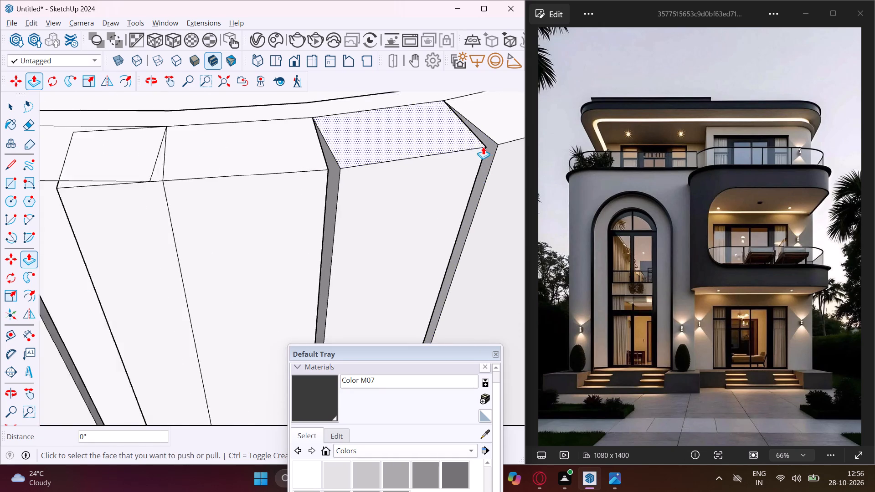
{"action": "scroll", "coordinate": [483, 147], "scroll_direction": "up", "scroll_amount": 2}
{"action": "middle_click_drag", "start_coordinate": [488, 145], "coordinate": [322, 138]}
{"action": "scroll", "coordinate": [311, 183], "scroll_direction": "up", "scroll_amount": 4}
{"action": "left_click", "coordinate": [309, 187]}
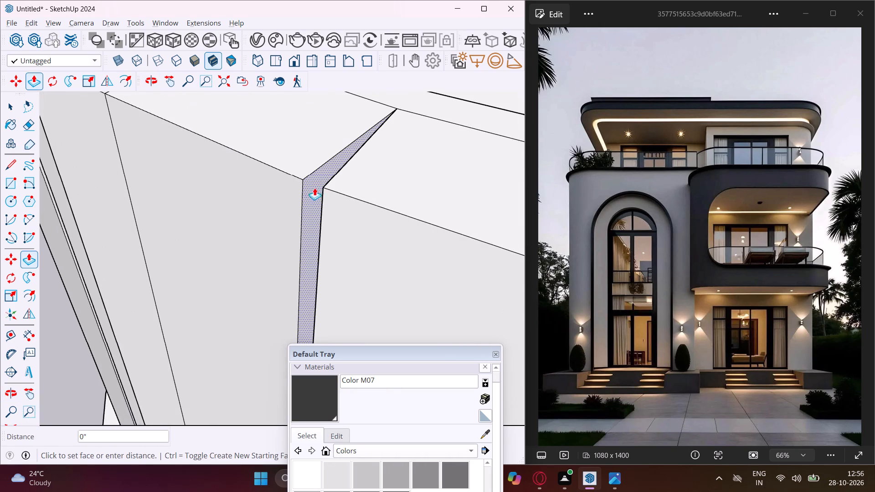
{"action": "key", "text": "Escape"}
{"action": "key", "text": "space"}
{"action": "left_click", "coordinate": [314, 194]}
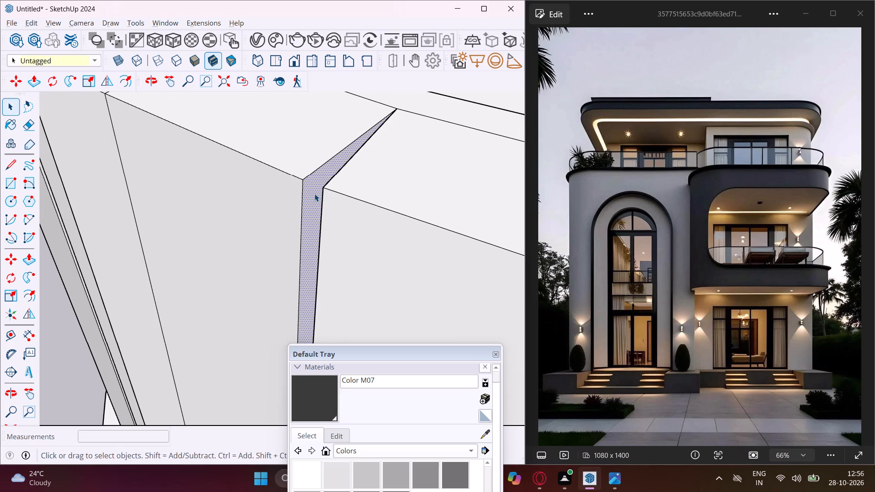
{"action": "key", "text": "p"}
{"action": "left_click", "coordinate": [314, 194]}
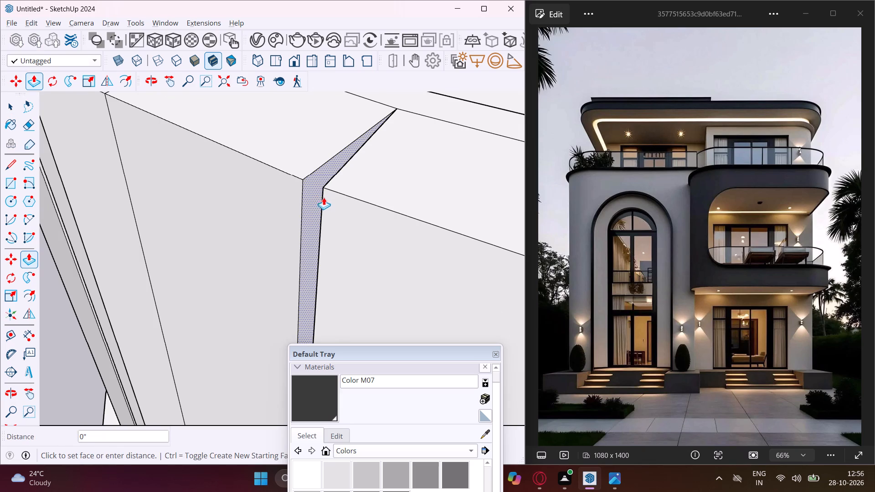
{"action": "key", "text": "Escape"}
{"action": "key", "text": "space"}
Examine the curved railing corner from inside and outside for remaining wedge gaps and uneven segment thickness.
{"action": "middle_click_drag", "start_coordinate": [279, 198], "coordinate": [486, 201]}
{"action": "scroll", "coordinate": [461, 188], "scroll_direction": "down", "scroll_amount": 6}
{"action": "middle_click_drag", "start_coordinate": [354, 211], "coordinate": [436, 110]}
{"action": "scroll", "coordinate": [414, 142], "scroll_direction": "down", "scroll_amount": 4}
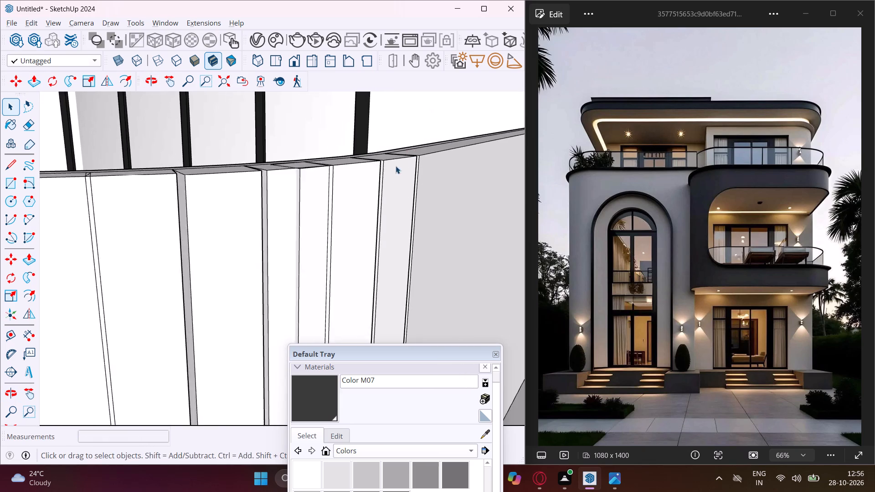
{"action": "middle_click_drag", "start_coordinate": [220, 243], "coordinate": [344, 305]}
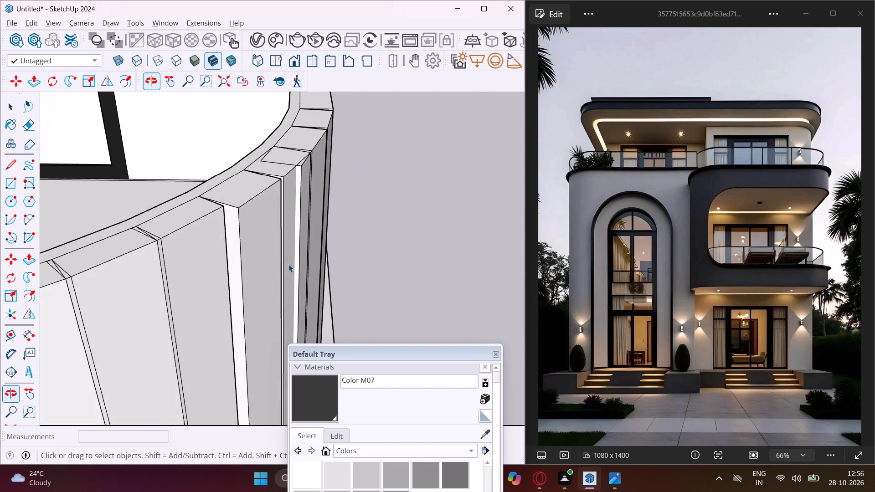
{"action": "scroll", "coordinate": [264, 245], "scroll_direction": "down", "scroll_amount": 4}
{"action": "scroll", "coordinate": [242, 247], "scroll_direction": "up", "scroll_amount": 9}
{"action": "middle_click_drag", "start_coordinate": [242, 247], "coordinate": [245, 231]}
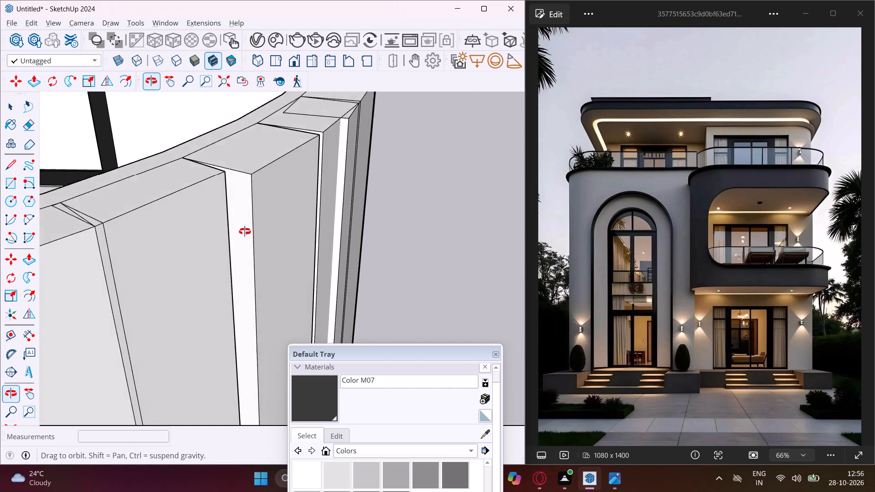
{"action": "middle_click_drag", "start_coordinate": [245, 231], "coordinate": [260, 203]}
{"action": "middle_click_drag", "start_coordinate": [260, 203], "coordinate": [251, 282]}
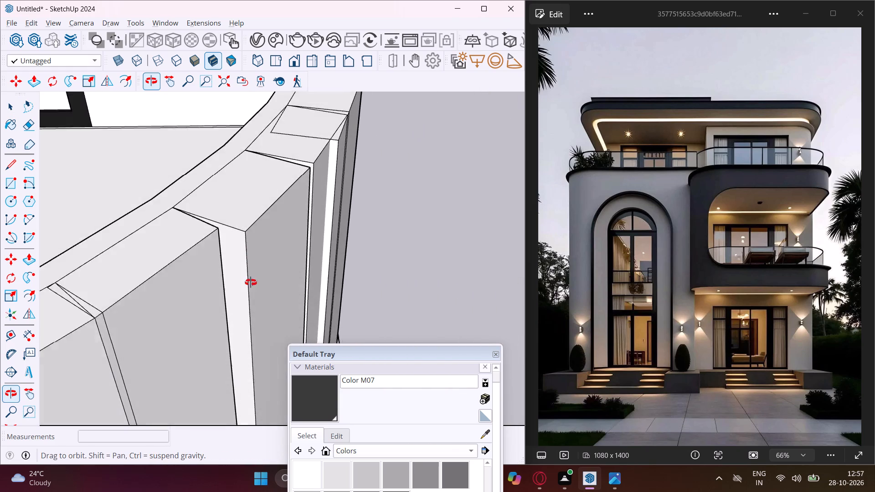
{"action": "middle_click_drag", "start_coordinate": [251, 282], "coordinate": [250, 284]}
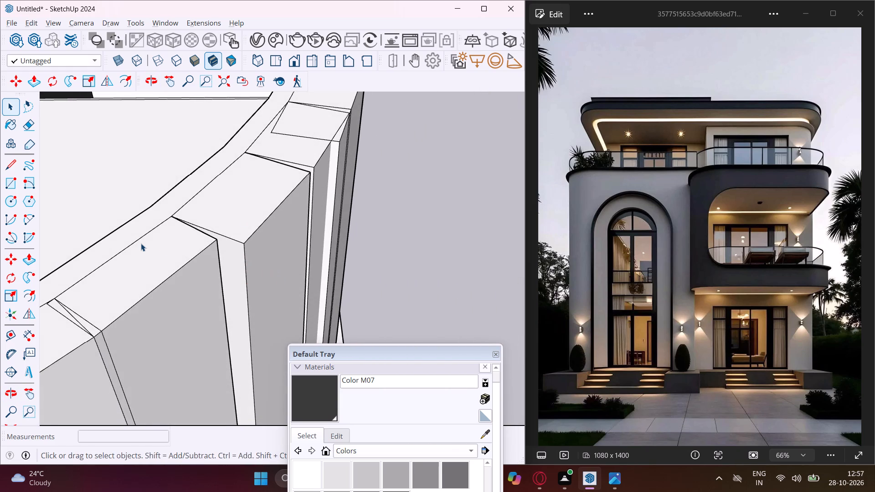
{"action": "scroll", "coordinate": [141, 243], "scroll_direction": "down", "scroll_amount": 11}
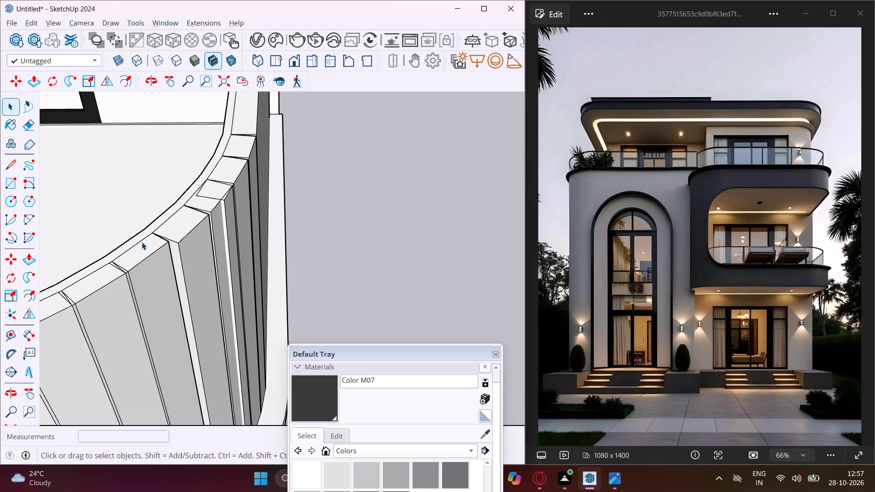
{"action": "scroll", "coordinate": [136, 246], "scroll_direction": "down", "scroll_amount": 4}
{"action": "middle_click_drag", "start_coordinate": [151, 252], "coordinate": [213, 238]}
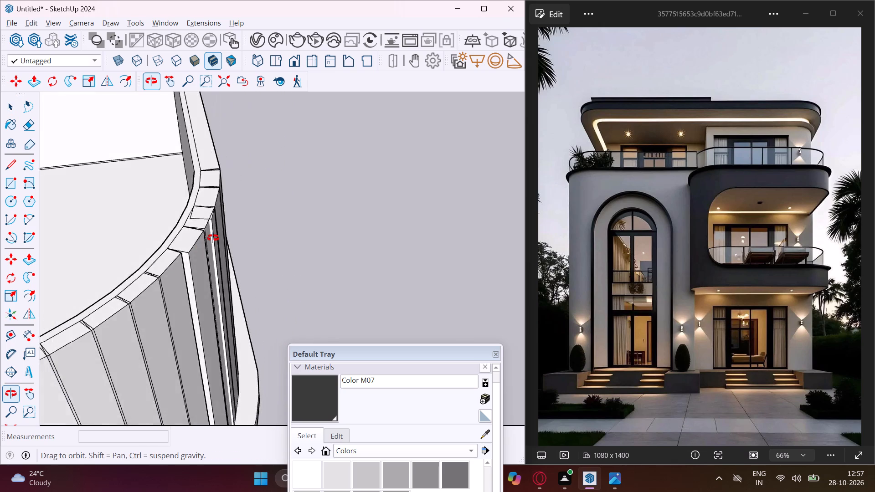
{"action": "middle_click_drag", "start_coordinate": [213, 238], "coordinate": [313, 170]}
{"action": "scroll", "coordinate": [306, 167], "scroll_direction": "down", "scroll_amount": 5}
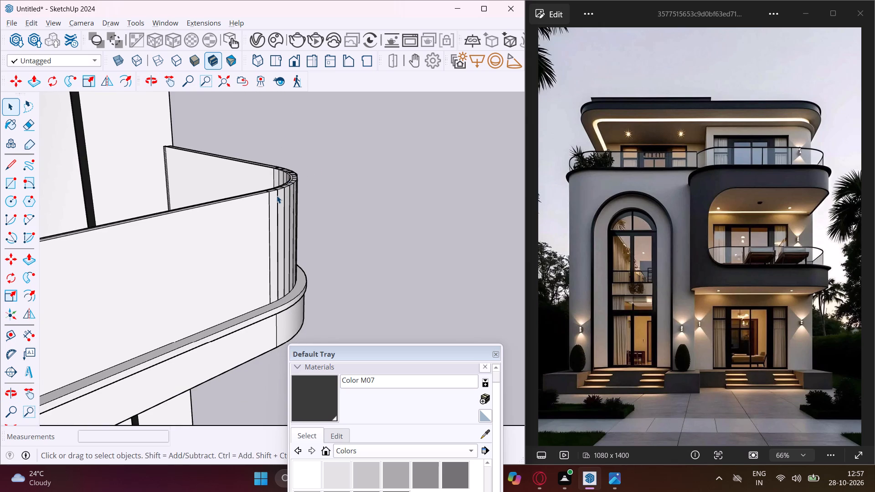
{"action": "scroll", "coordinate": [290, 169], "scroll_direction": "up", "scroll_amount": 5}
{"action": "middle_click_drag", "start_coordinate": [290, 169], "coordinate": [354, 181]}
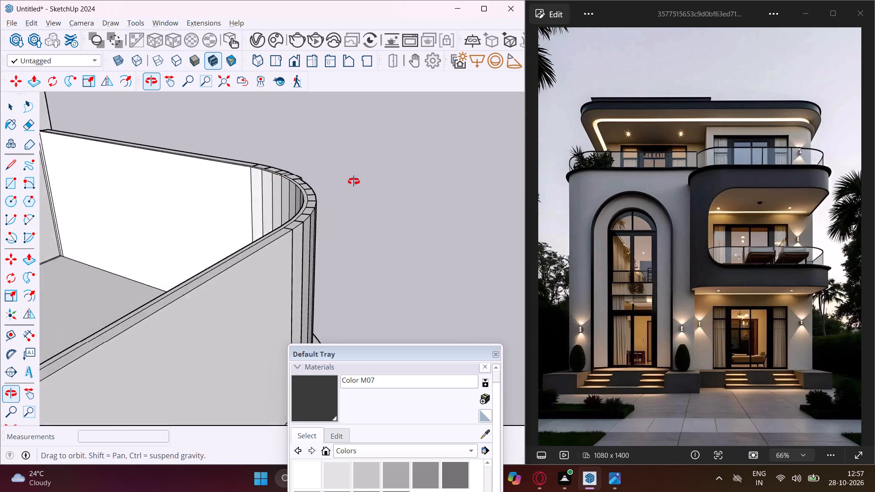
{"action": "middle_click_drag", "start_coordinate": [354, 181], "coordinate": [387, 174]}
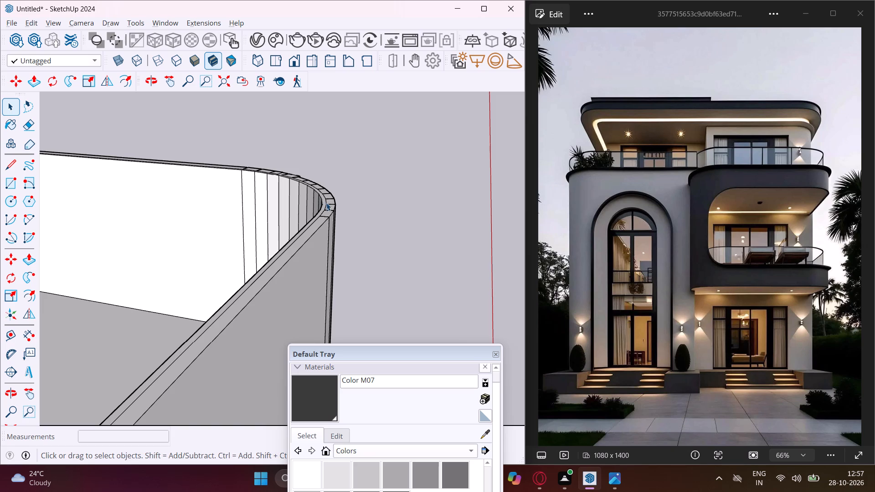
Push the outer face of the protruding segment on the curved railing corner inward about 9/16", in line with its neighbour's edge.
{"action": "scroll", "coordinate": [331, 191], "scroll_direction": "up", "scroll_amount": 4}
{"action": "middle_click_drag", "start_coordinate": [278, 150], "coordinate": [118, 202]}
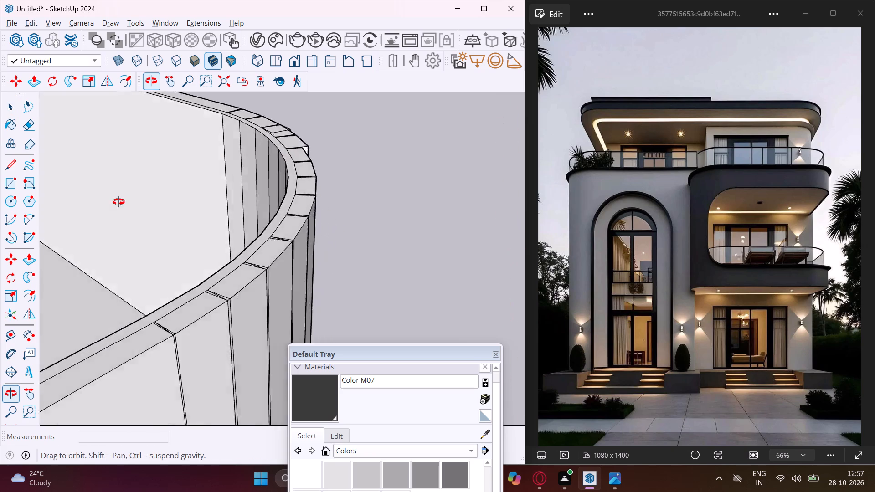
{"action": "middle_click_drag", "start_coordinate": [118, 202], "coordinate": [23, 230]}
{"action": "scroll", "coordinate": [376, 163], "scroll_direction": "up", "scroll_amount": 7}
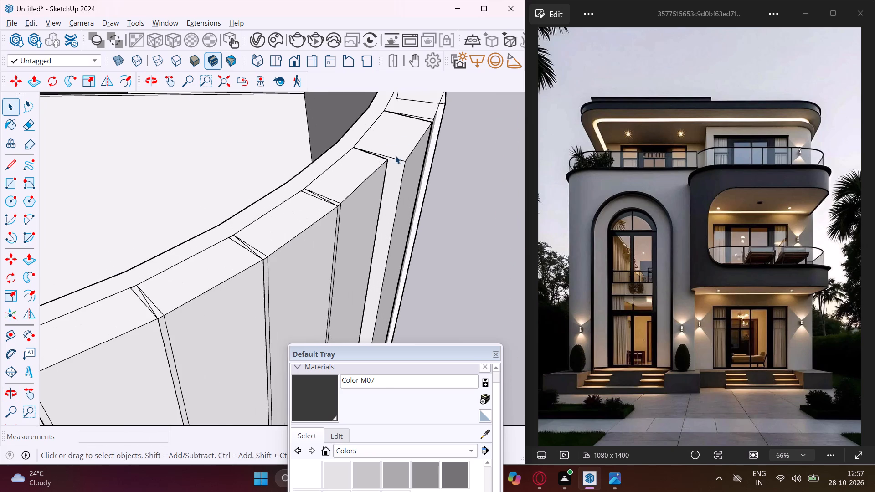
{"action": "left_click", "coordinate": [411, 174]}
{"action": "key", "text": "p"}
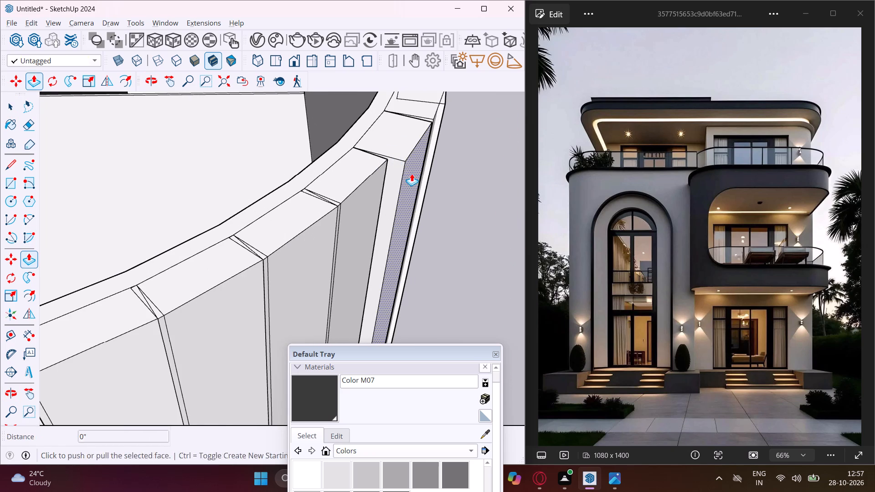
{"action": "left_click", "coordinate": [412, 174]}
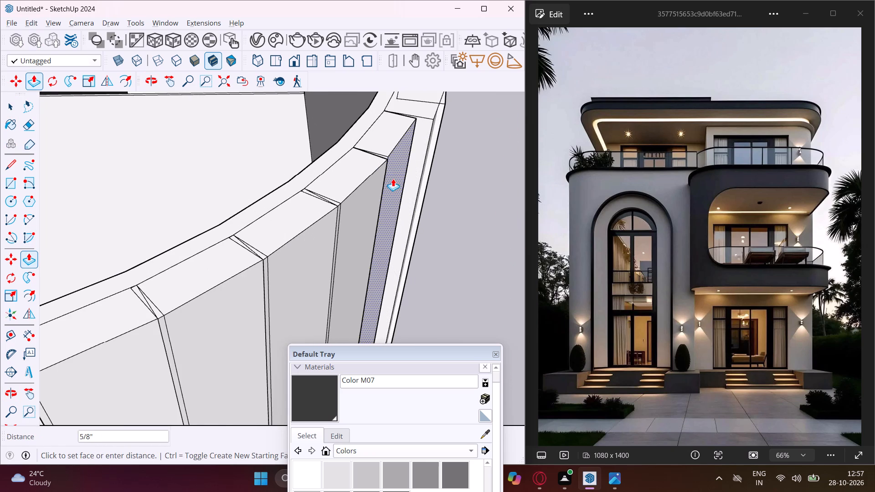
{"action": "left_click", "coordinate": [384, 186]}
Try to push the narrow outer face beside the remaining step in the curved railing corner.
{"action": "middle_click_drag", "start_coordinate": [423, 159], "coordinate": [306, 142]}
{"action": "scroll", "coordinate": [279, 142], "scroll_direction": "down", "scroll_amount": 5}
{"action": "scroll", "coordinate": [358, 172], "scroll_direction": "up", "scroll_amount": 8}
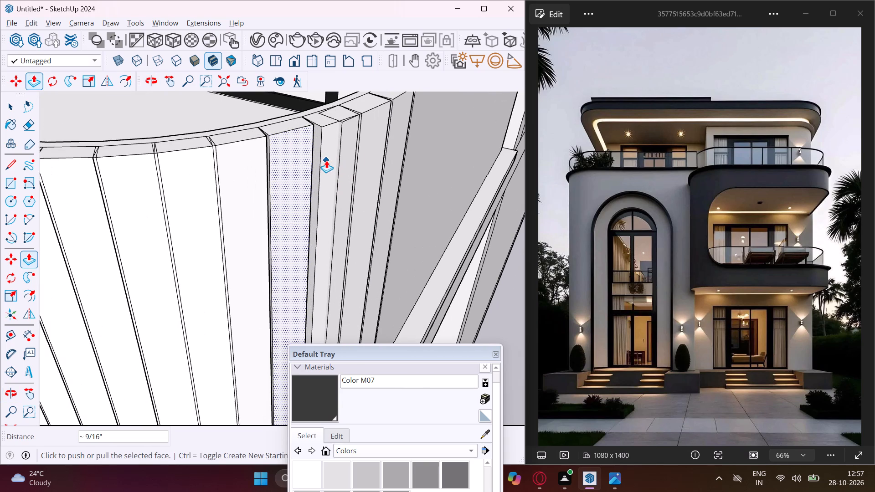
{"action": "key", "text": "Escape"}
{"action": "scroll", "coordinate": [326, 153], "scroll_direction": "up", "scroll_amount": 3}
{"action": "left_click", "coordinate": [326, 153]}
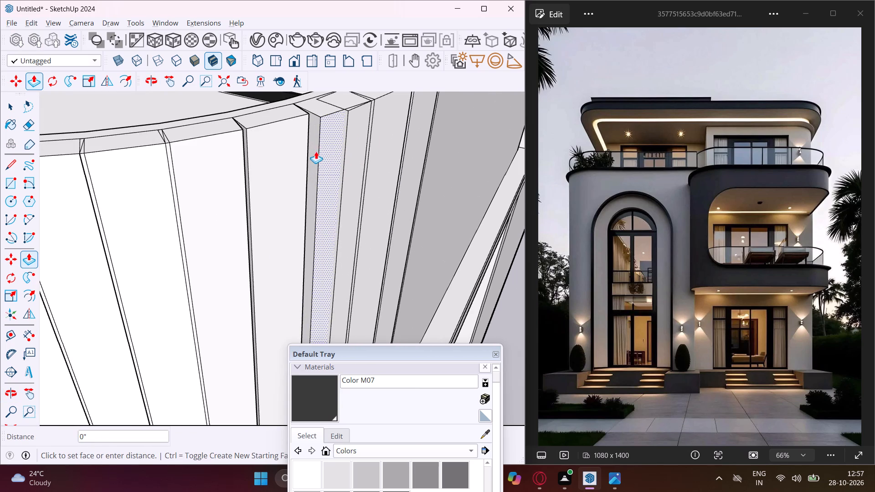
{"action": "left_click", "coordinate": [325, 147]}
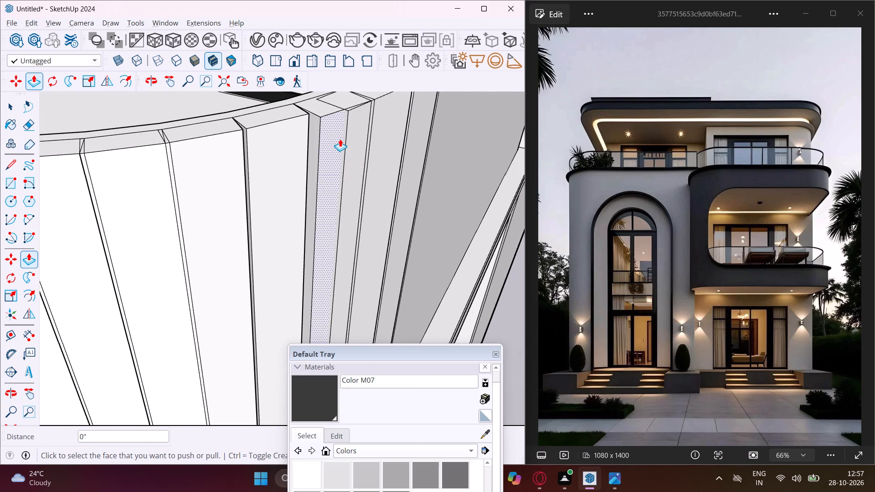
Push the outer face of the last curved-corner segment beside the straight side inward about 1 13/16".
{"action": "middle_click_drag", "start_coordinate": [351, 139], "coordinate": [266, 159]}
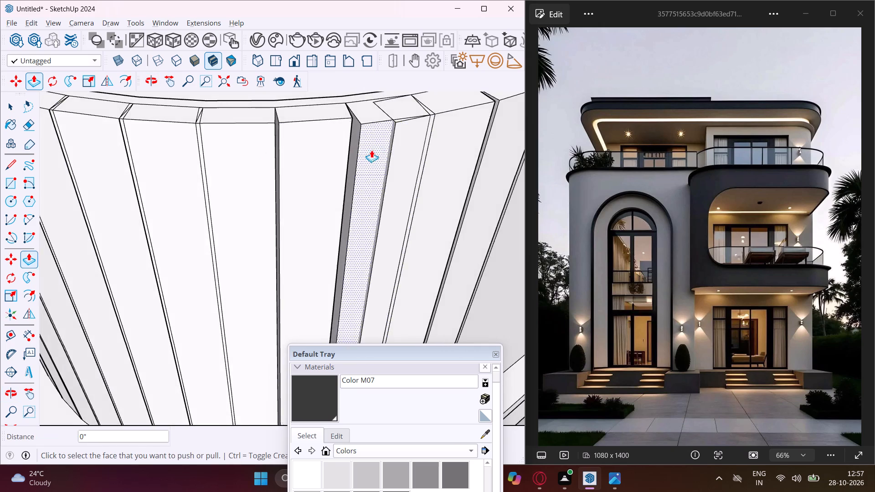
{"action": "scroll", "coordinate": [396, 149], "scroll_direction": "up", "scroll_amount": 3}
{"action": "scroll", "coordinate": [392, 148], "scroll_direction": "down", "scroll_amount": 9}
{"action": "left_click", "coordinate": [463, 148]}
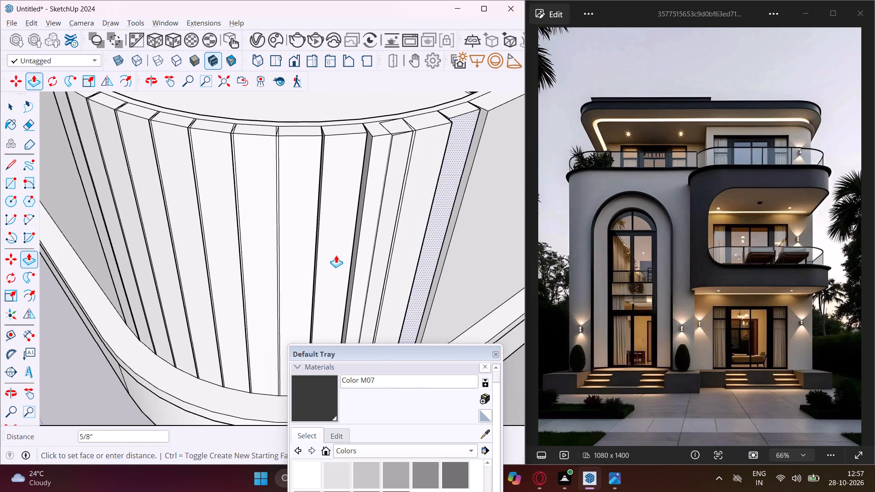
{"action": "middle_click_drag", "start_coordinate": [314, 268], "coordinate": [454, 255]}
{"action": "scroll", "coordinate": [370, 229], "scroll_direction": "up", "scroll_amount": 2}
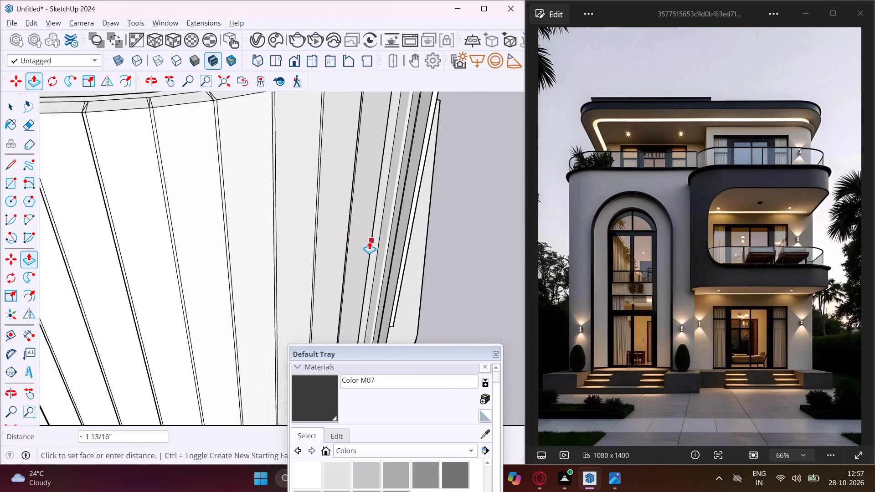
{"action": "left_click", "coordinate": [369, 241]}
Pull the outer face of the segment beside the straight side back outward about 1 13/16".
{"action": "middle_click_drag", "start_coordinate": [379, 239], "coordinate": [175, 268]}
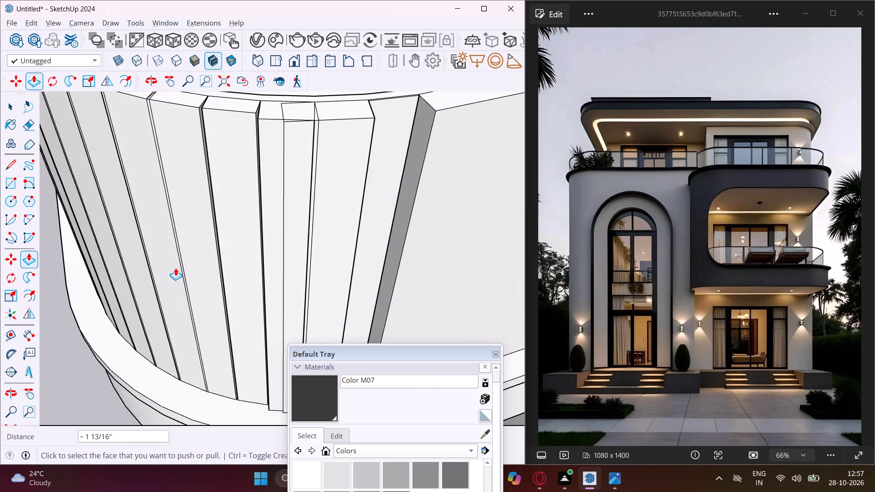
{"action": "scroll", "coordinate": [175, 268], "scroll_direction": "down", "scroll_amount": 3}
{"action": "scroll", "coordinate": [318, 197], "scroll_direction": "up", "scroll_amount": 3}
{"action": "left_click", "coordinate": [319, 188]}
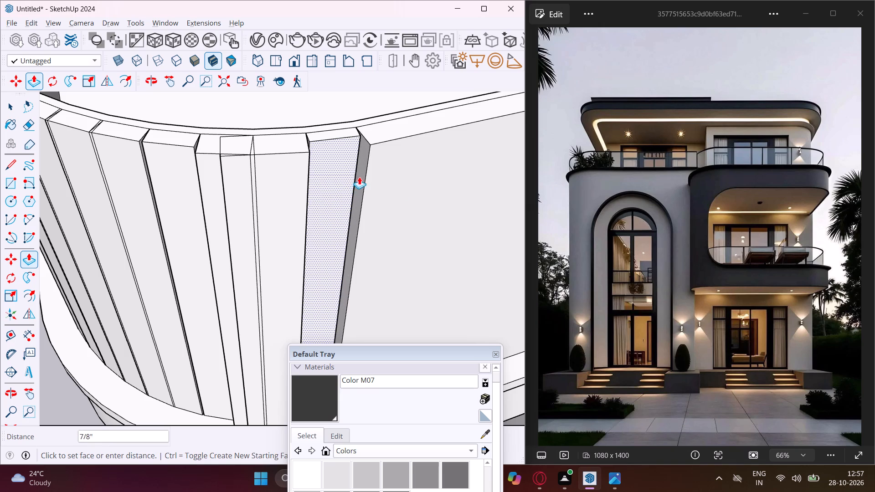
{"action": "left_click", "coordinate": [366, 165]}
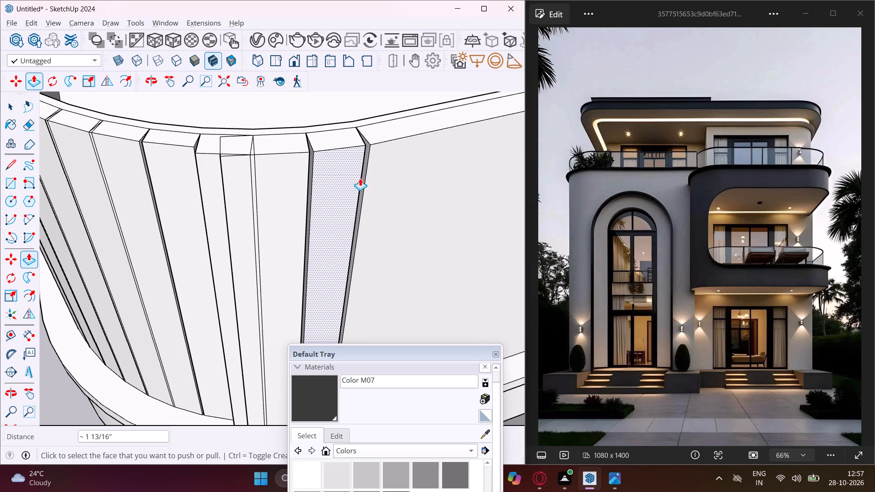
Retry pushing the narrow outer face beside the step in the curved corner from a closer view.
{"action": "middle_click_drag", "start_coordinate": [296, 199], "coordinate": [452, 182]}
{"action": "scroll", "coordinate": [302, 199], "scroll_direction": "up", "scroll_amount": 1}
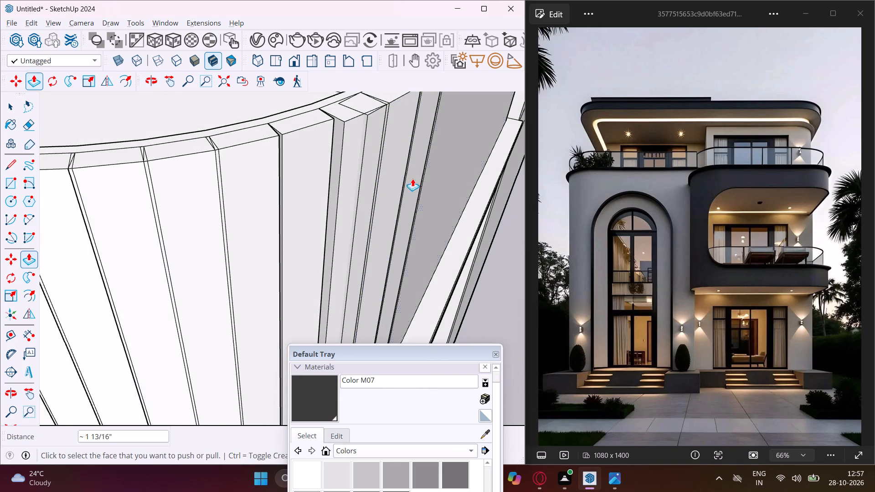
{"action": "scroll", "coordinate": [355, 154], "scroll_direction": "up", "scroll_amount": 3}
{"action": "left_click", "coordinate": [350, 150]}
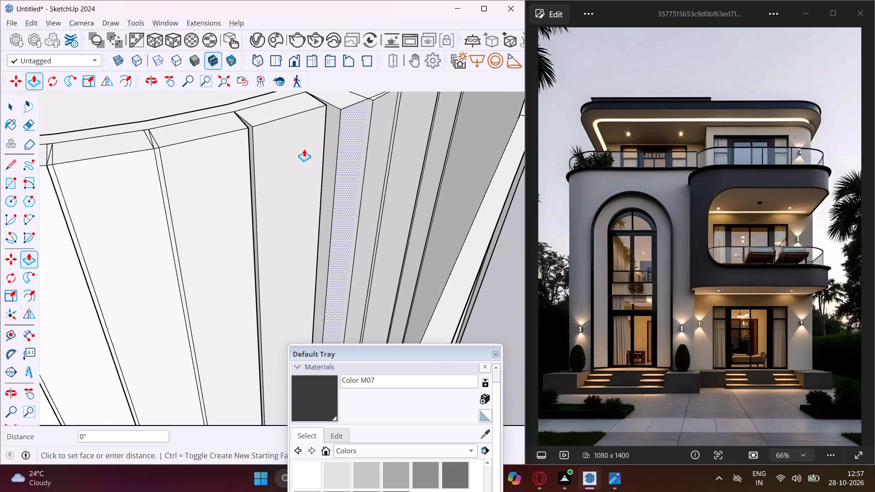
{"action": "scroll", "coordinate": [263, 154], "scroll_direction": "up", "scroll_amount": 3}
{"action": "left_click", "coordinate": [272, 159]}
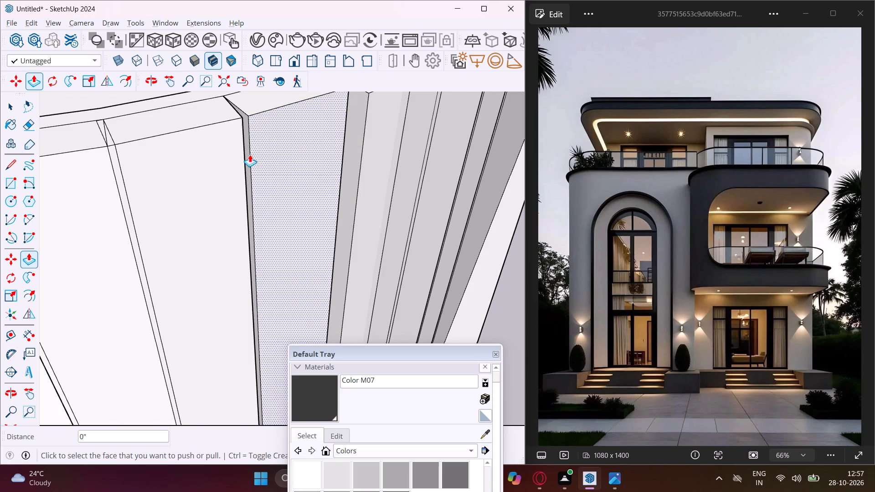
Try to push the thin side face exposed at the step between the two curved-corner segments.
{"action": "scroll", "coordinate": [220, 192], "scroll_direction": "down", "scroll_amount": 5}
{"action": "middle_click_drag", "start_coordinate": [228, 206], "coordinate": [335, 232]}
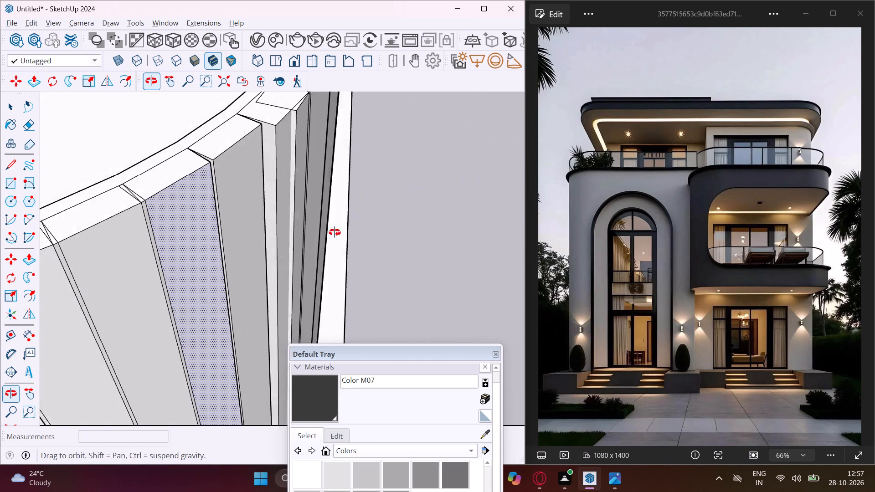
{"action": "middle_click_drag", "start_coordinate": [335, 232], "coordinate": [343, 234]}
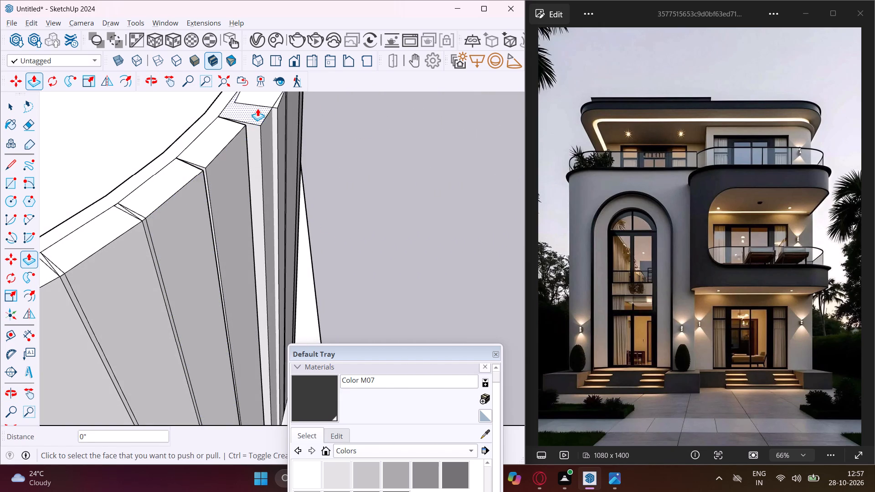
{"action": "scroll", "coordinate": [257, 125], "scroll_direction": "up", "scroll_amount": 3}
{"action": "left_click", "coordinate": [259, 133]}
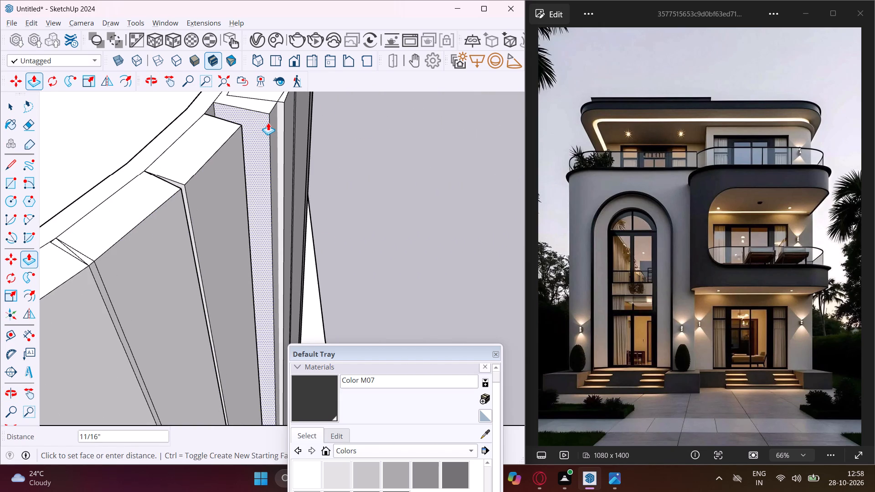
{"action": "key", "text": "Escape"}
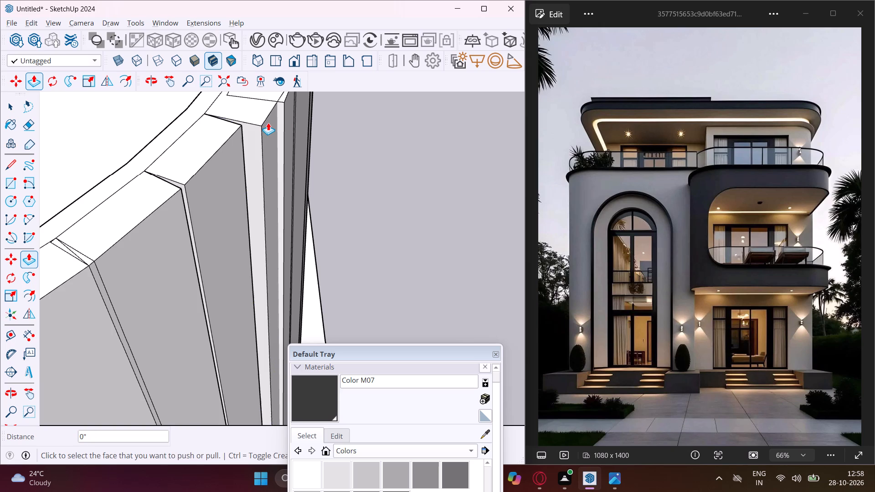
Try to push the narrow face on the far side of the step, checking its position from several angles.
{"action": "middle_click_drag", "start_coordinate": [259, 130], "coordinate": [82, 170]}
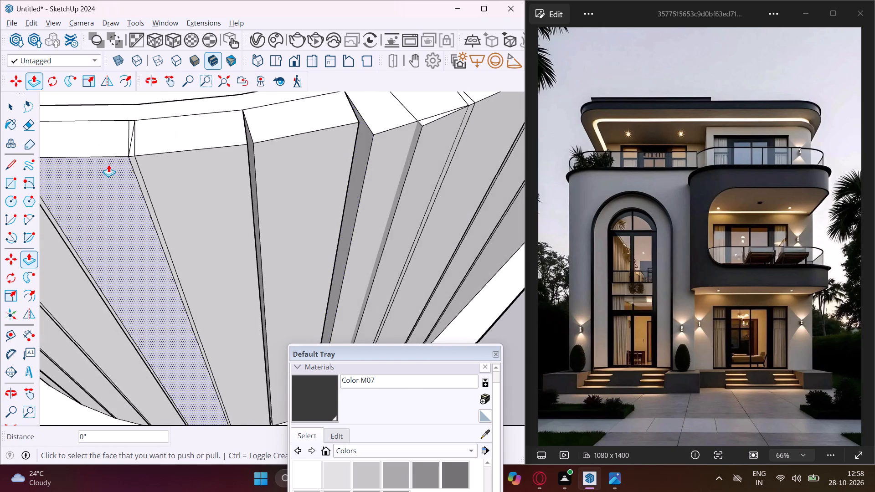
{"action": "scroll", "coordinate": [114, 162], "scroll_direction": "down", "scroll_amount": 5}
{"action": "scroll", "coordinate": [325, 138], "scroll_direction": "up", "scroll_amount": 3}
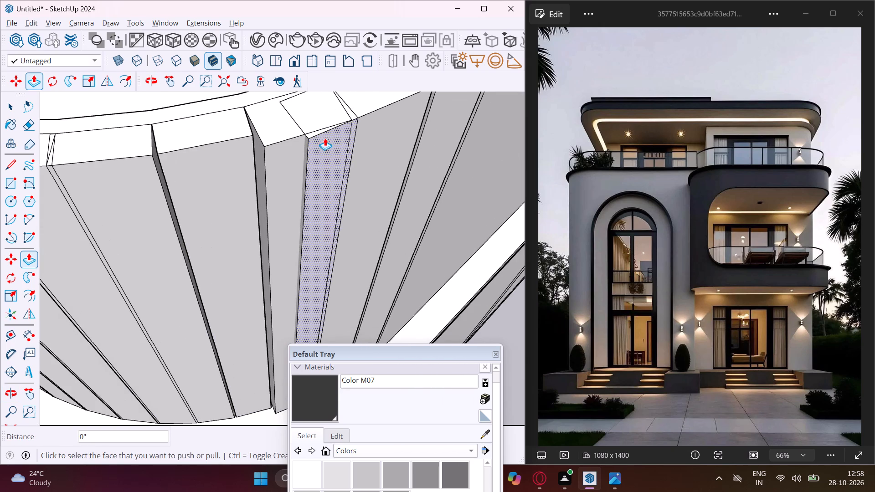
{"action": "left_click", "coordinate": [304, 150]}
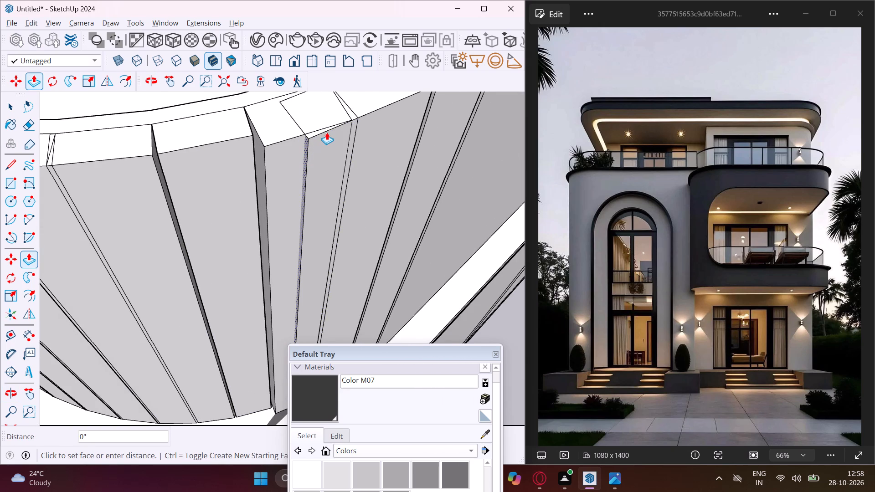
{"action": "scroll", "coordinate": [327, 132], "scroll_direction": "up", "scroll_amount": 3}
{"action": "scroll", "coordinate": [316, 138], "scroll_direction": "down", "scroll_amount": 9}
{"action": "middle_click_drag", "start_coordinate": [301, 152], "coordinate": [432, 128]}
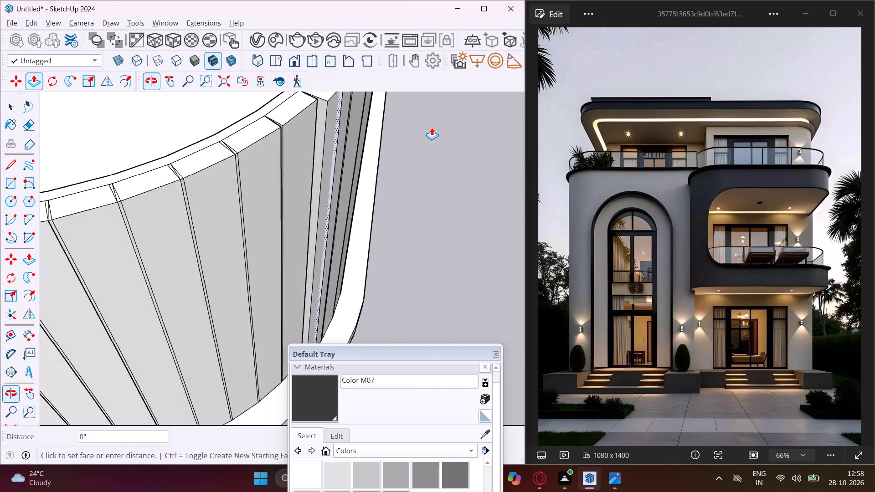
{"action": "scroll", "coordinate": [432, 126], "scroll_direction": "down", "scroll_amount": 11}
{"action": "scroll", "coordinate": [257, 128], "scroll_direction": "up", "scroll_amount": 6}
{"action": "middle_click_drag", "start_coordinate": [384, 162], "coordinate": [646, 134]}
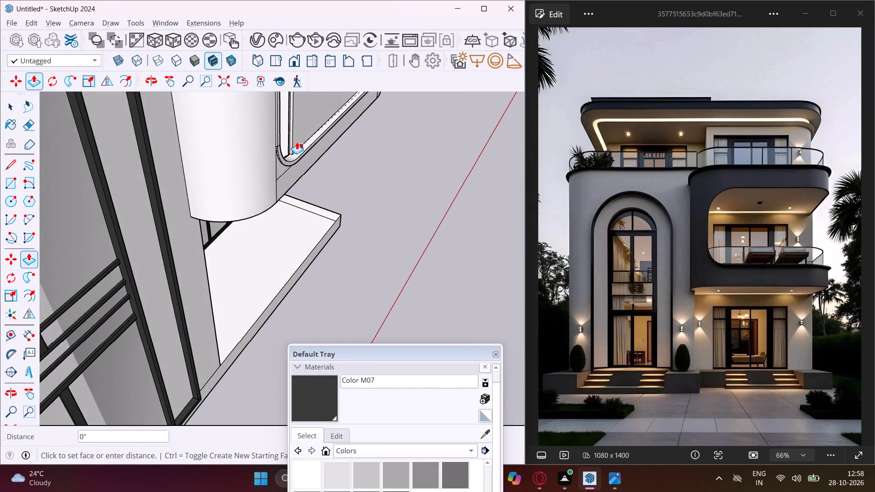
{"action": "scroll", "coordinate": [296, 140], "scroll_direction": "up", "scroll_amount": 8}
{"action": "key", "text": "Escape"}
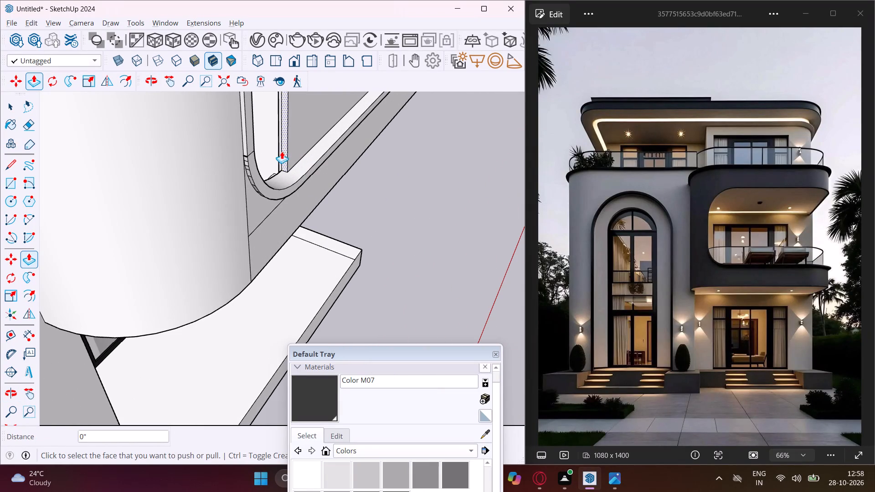
Push the narrow vertical strip face just inside the middle balcony opening's rounded corner by about 1' 2 1/2".
{"action": "scroll", "coordinate": [282, 151], "scroll_direction": "up", "scroll_amount": 3}
{"action": "left_click", "coordinate": [282, 152]}
{"action": "scroll", "coordinate": [251, 181], "scroll_direction": "down", "scroll_amount": 4}
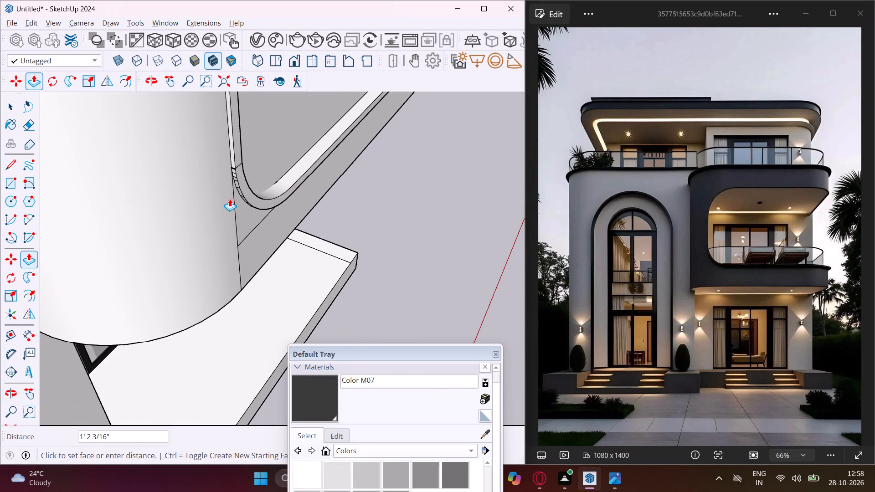
{"action": "left_click", "coordinate": [229, 199]}
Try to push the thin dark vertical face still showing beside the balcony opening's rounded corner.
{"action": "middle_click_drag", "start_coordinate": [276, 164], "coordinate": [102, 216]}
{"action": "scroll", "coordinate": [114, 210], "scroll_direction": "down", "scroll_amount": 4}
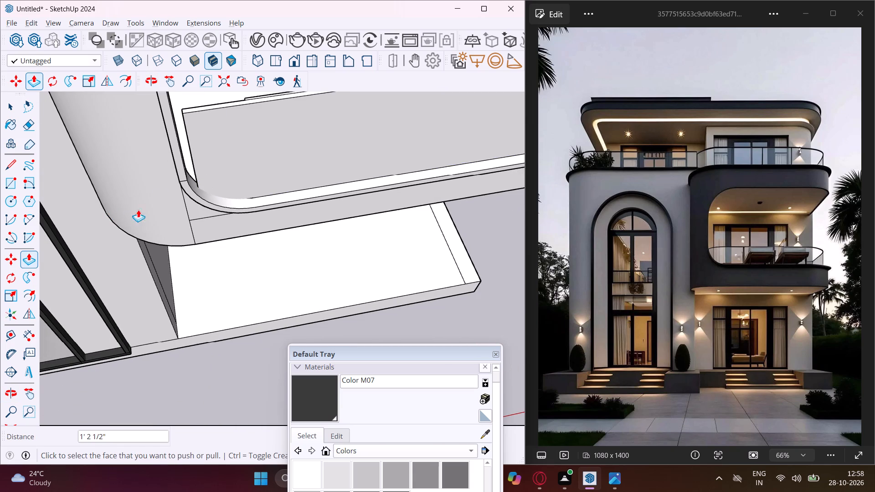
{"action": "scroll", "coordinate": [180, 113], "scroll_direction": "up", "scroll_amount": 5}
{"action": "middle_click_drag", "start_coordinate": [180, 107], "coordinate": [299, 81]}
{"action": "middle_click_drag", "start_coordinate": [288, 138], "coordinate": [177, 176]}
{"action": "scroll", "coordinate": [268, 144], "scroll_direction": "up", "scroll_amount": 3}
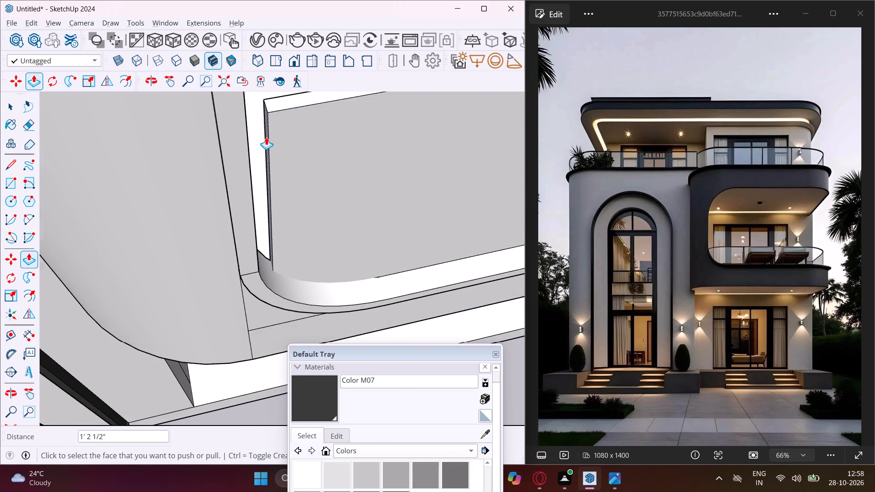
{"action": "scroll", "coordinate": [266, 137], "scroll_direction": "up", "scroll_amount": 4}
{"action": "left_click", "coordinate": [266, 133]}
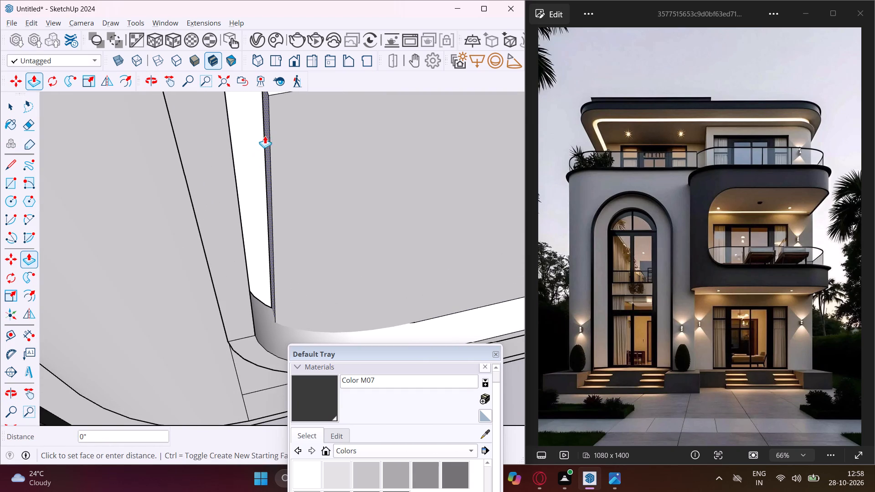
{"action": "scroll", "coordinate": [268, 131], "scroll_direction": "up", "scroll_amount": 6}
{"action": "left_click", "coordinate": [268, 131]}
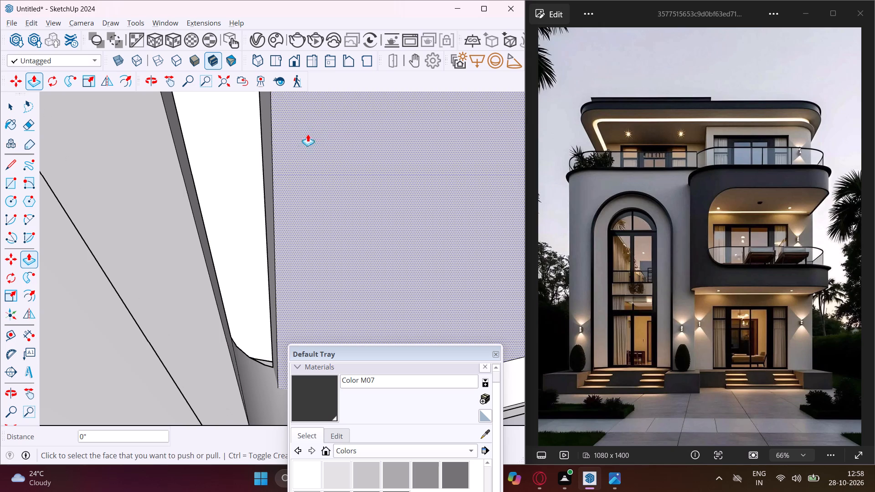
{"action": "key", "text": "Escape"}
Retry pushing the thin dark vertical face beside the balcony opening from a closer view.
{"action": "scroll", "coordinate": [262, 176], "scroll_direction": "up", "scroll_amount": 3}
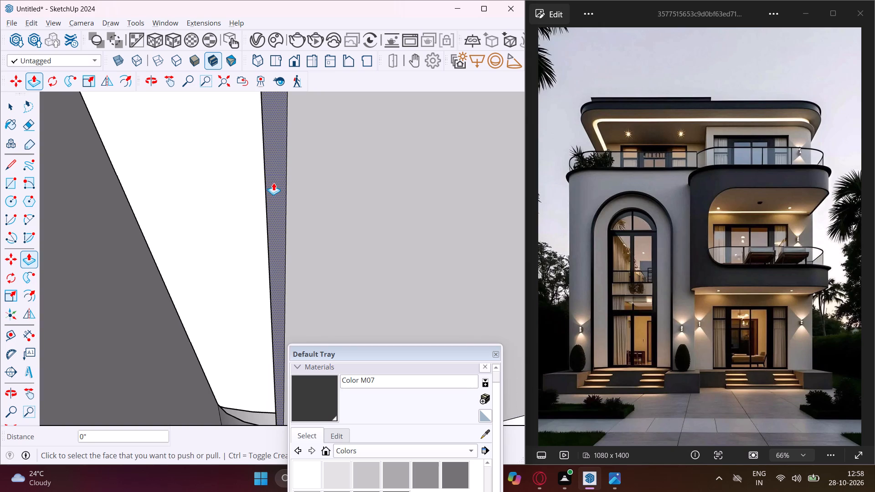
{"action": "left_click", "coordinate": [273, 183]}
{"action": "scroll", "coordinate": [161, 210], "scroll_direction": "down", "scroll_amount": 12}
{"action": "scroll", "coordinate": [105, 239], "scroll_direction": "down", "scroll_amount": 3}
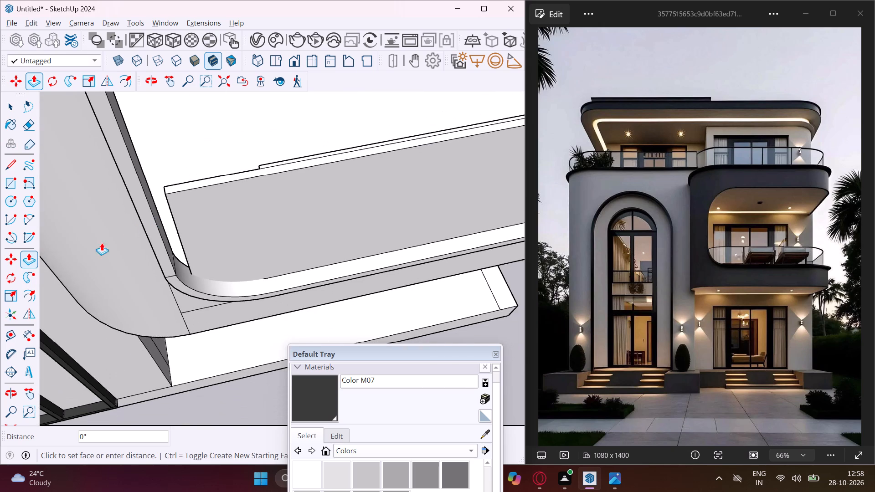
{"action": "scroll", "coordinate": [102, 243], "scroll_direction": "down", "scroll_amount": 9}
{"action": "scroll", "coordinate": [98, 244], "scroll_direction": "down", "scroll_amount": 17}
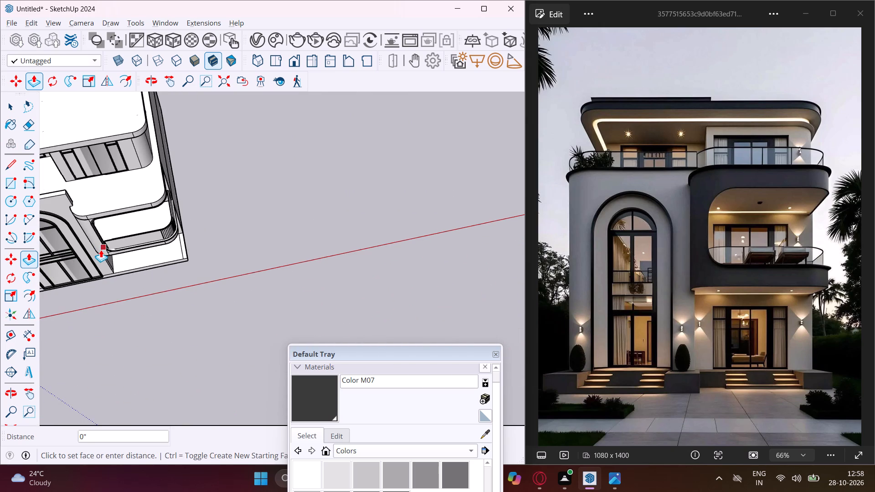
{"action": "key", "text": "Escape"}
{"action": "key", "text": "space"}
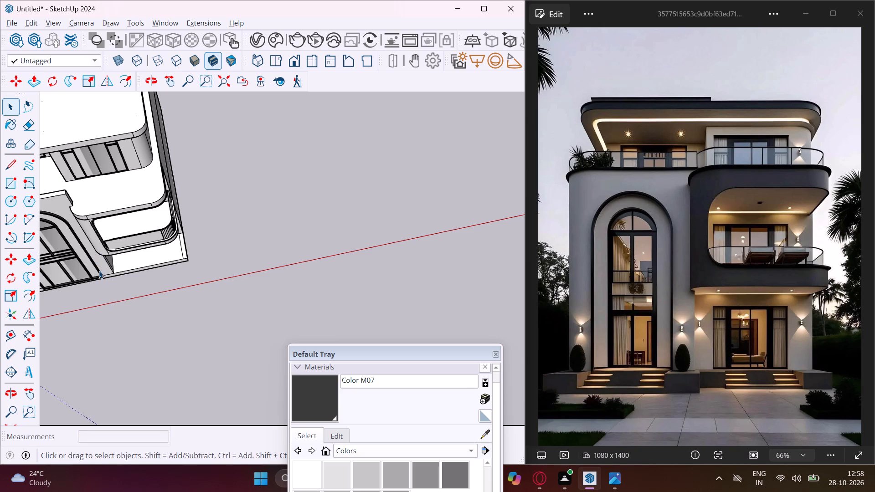
Examine the villa's front and the upper terrace above the middle balcony from several angles.
{"action": "scroll", "coordinate": [116, 185], "scroll_direction": "down", "scroll_amount": 4}
{"action": "middle_click_drag", "start_coordinate": [96, 187], "coordinate": [148, 160]}
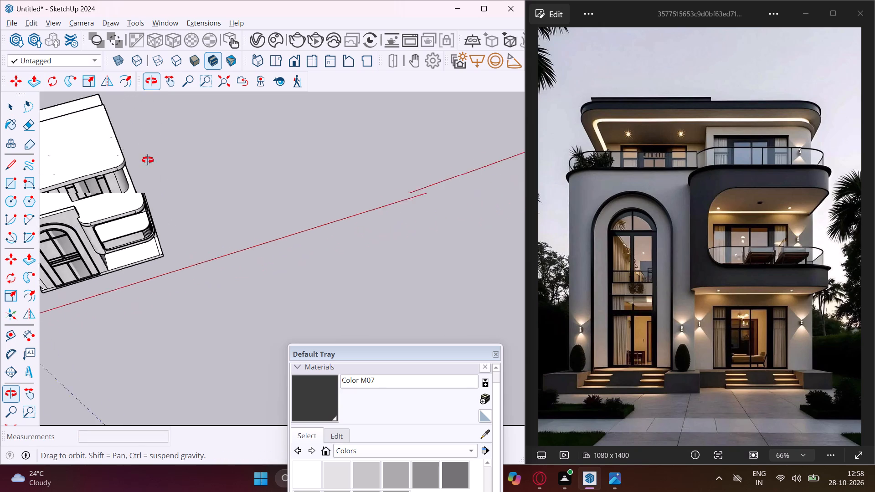
{"action": "middle_click_drag", "start_coordinate": [148, 160], "coordinate": [241, 58]}
{"action": "scroll", "coordinate": [166, 173], "scroll_direction": "down", "scroll_amount": 5}
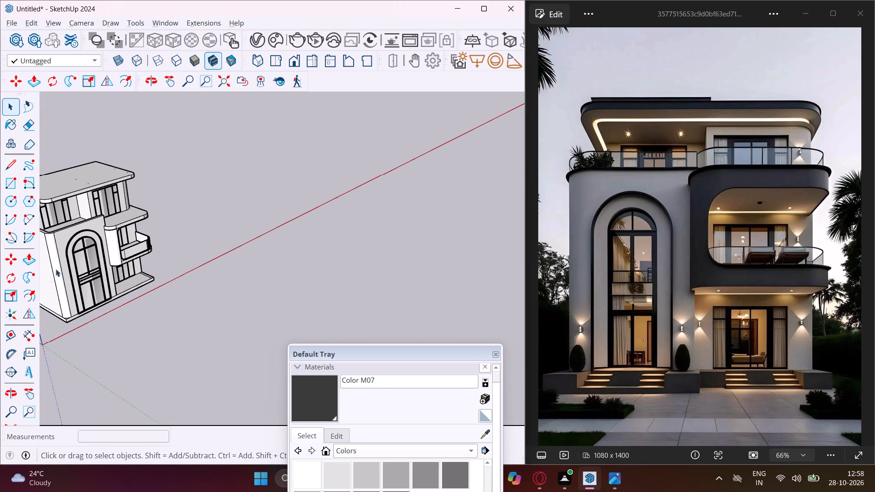
{"action": "left_click", "coordinate": [170, 78]}
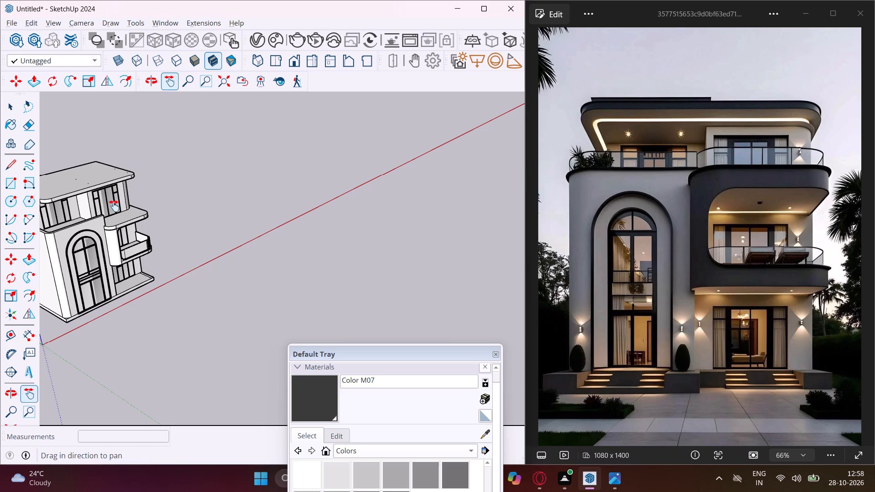
{"action": "left_click_drag", "start_coordinate": [114, 206], "coordinate": [265, 186]}
{"action": "middle_click_drag", "start_coordinate": [268, 203], "coordinate": [122, 209]}
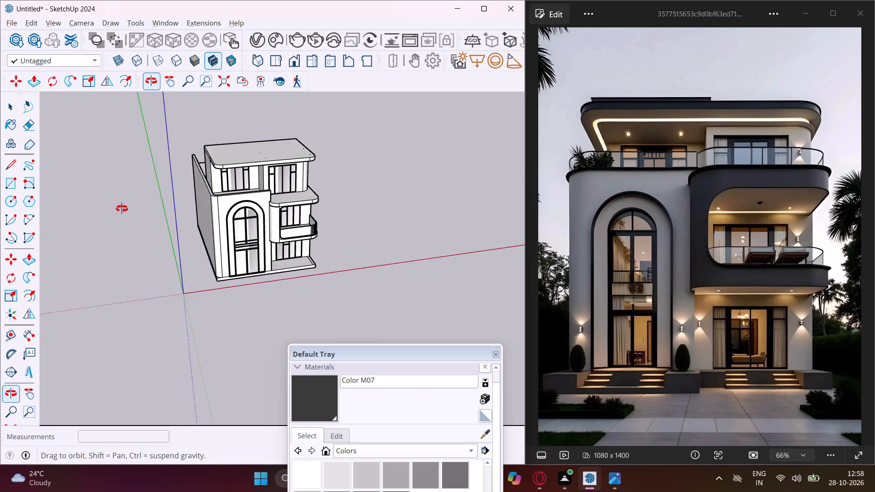
{"action": "middle_click_drag", "start_coordinate": [122, 209], "coordinate": [72, 209]}
{"action": "scroll", "coordinate": [245, 185], "scroll_direction": "up", "scroll_amount": 9}
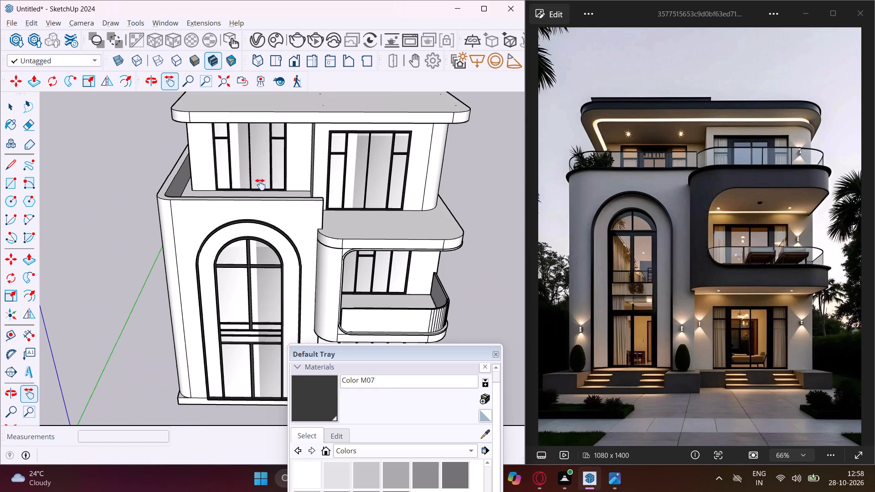
{"action": "middle_click_drag", "start_coordinate": [305, 198], "coordinate": [316, 243]}
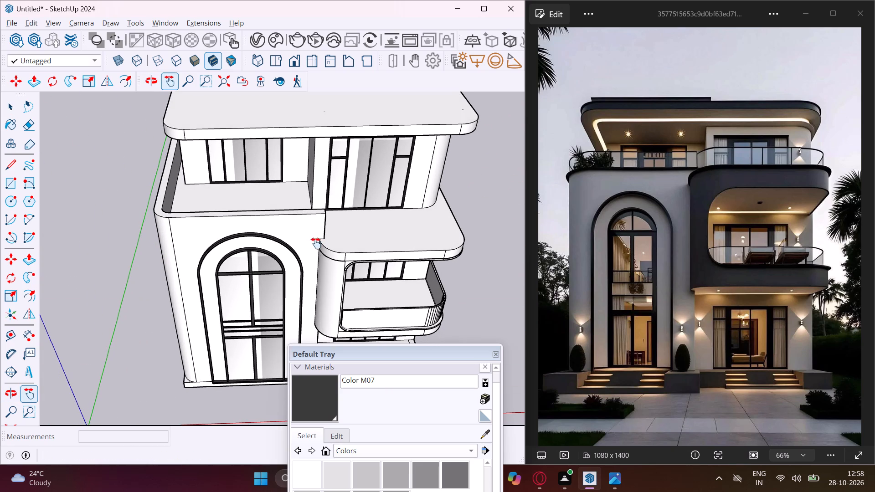
{"action": "scroll", "coordinate": [314, 228], "scroll_direction": "up", "scroll_amount": 4}
{"action": "middle_click_drag", "start_coordinate": [349, 231], "coordinate": [266, 241]}
{"action": "key", "text": "Escape"}
{"action": "key", "text": "space"}
{"action": "scroll", "coordinate": [242, 239], "scroll_direction": "down", "scroll_amount": 3}
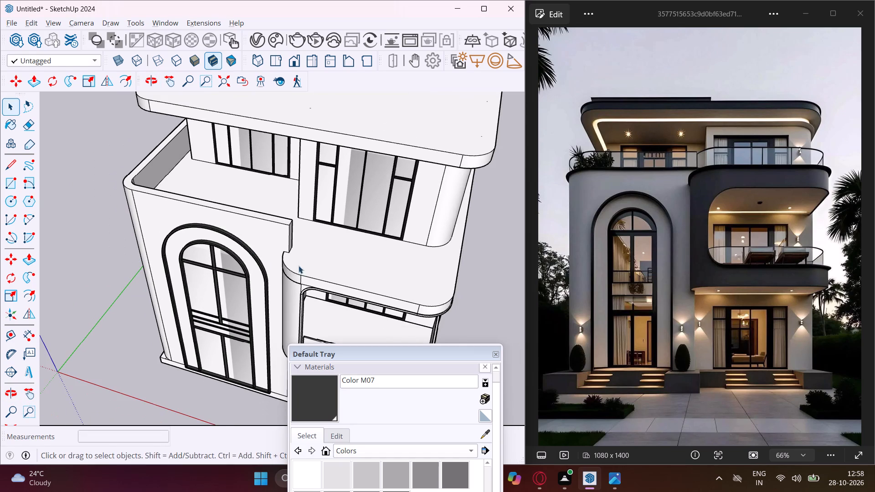
Draw a 1' line across the upper terrace floor from the rounded wall corner's end to the slab's outer edge.
{"action": "scroll", "coordinate": [400, 284], "scroll_direction": "up", "scroll_amount": 3}
{"action": "left_click", "coordinate": [418, 288]}
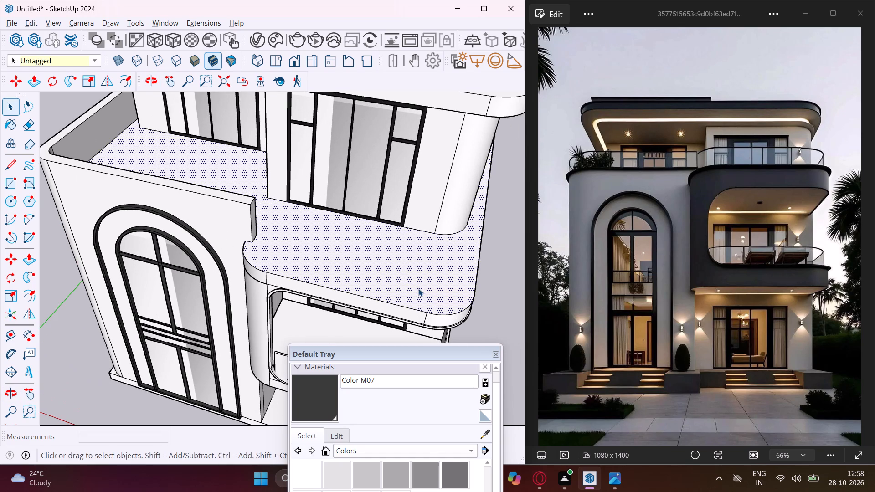
{"action": "left_click", "coordinate": [12, 168]}
{"action": "scroll", "coordinate": [453, 235], "scroll_direction": "up", "scroll_amount": 6}
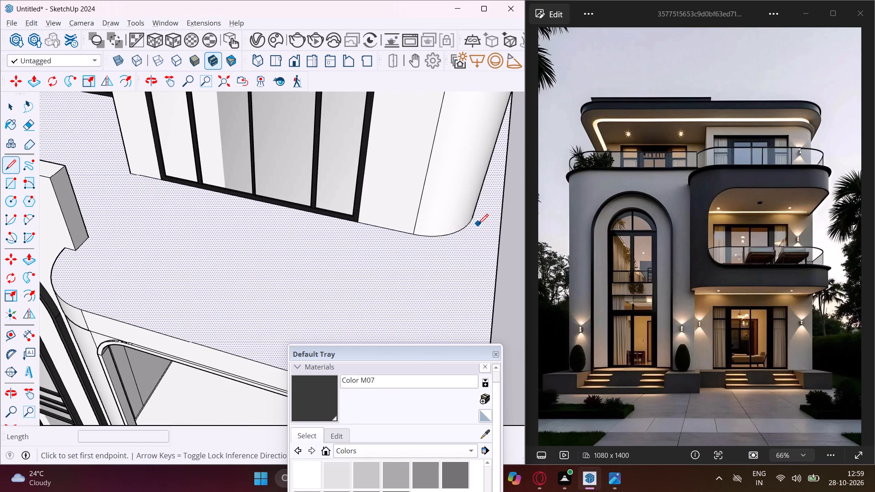
{"action": "scroll", "coordinate": [475, 215], "scroll_direction": "up", "scroll_amount": 3}
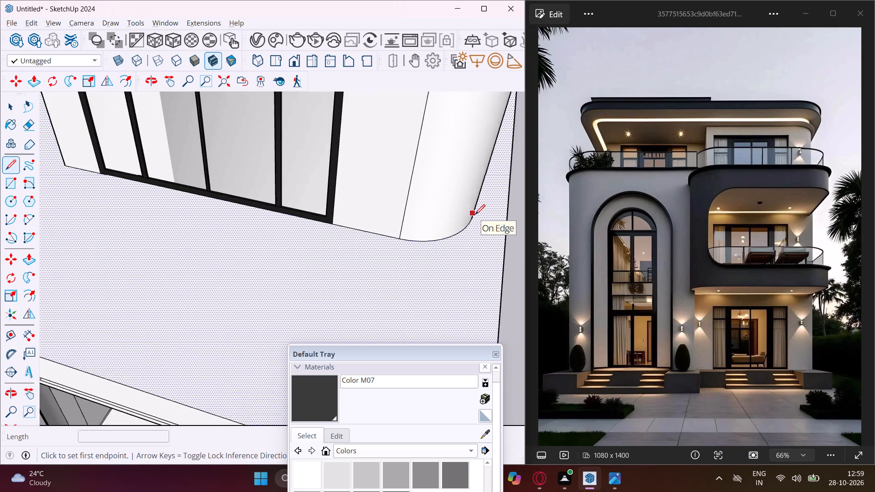
{"action": "middle_click_drag", "start_coordinate": [448, 205], "coordinate": [300, 160]}
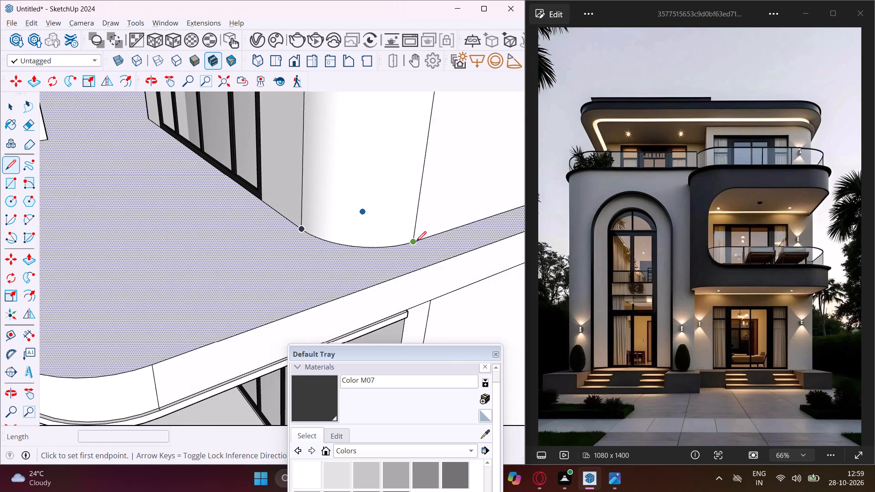
{"action": "left_click", "coordinate": [414, 241]}
{"action": "left_click", "coordinate": [445, 260]}
{"action": "scroll", "coordinate": [406, 244], "scroll_direction": "down", "scroll_amount": 6}
{"action": "scroll", "coordinate": [342, 261], "scroll_direction": "down", "scroll_amount": 3}
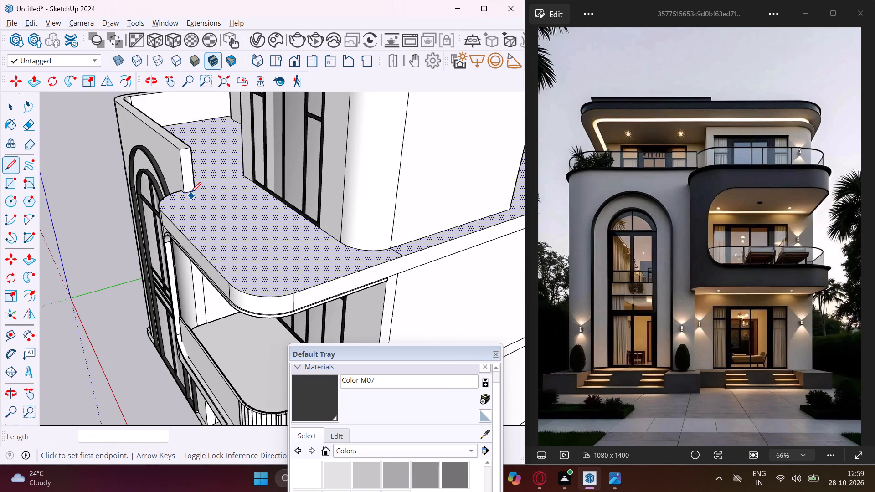
Draw a line about 4' 11/16" long across the terrace floor from the parapet end's inner corner to the window wall.
{"action": "scroll", "coordinate": [195, 190], "scroll_direction": "up", "scroll_amount": 9}
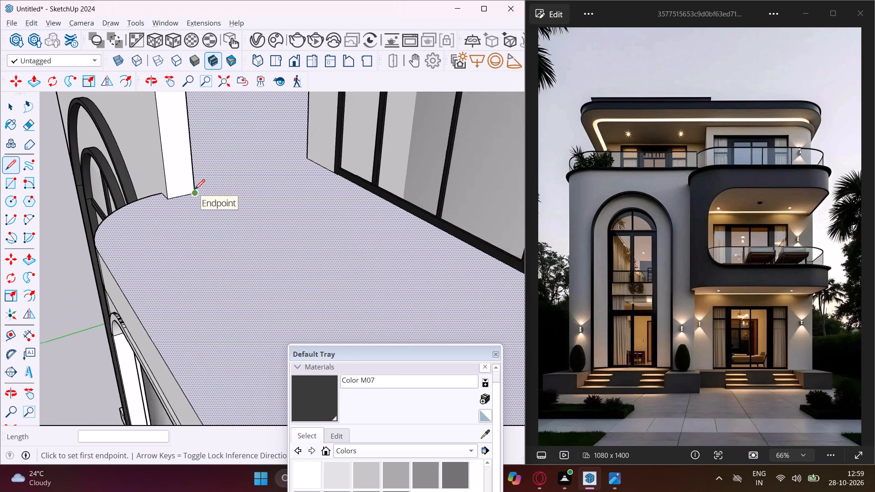
{"action": "scroll", "coordinate": [195, 190], "scroll_direction": "up", "scroll_amount": 1}
{"action": "left_click", "coordinate": [196, 196]}
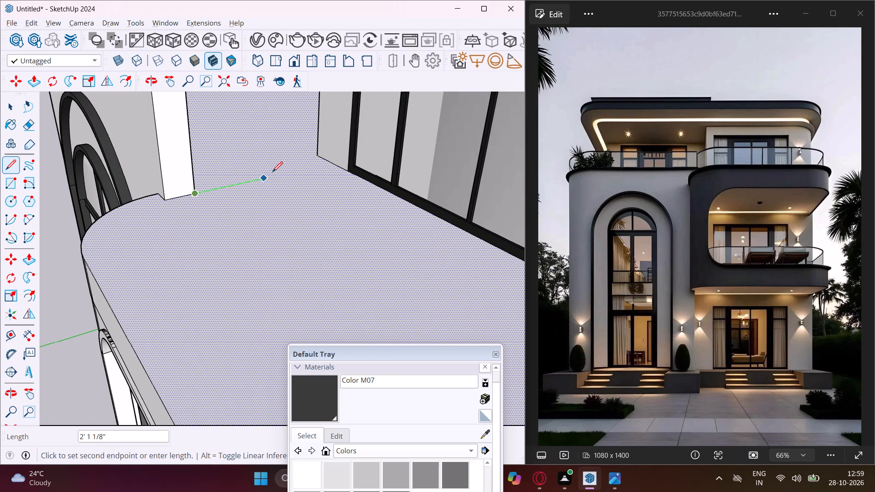
{"action": "left_click", "coordinate": [332, 163]}
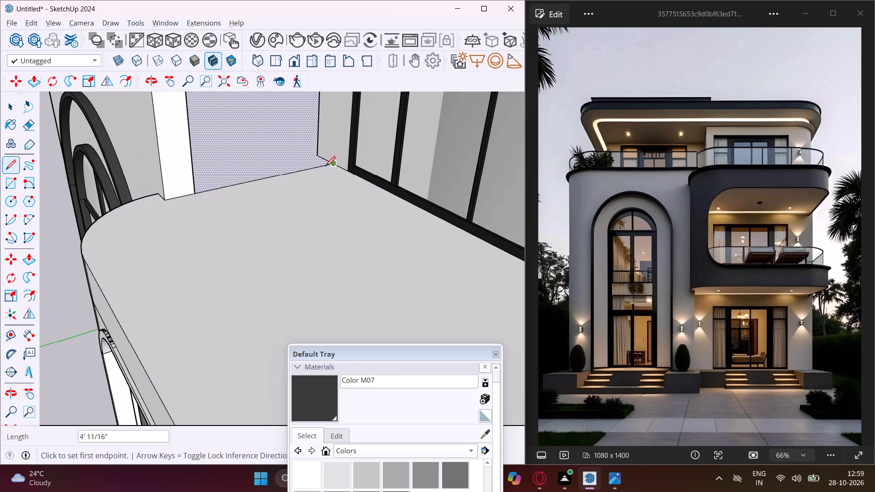
{"action": "key", "text": "Escape"}
{"action": "key", "text": "space"}
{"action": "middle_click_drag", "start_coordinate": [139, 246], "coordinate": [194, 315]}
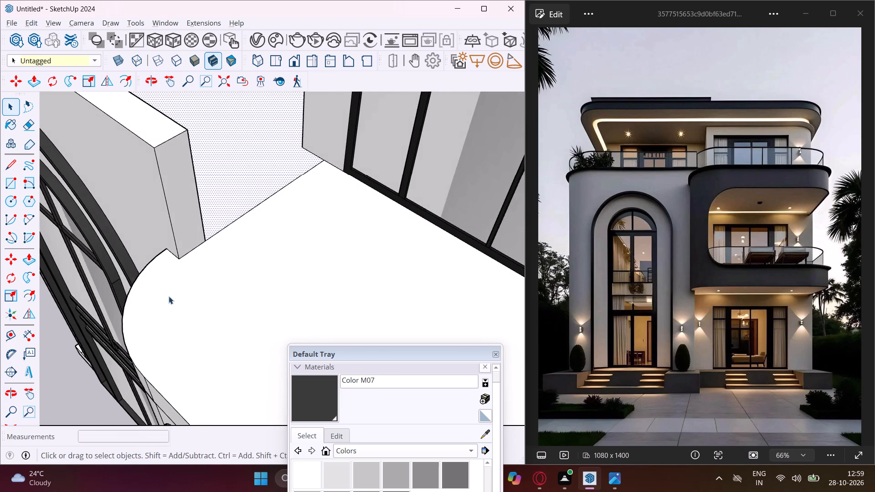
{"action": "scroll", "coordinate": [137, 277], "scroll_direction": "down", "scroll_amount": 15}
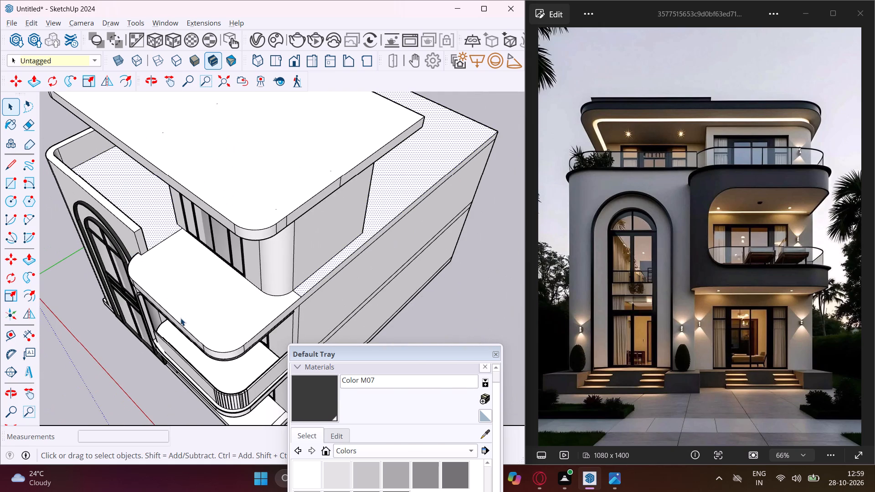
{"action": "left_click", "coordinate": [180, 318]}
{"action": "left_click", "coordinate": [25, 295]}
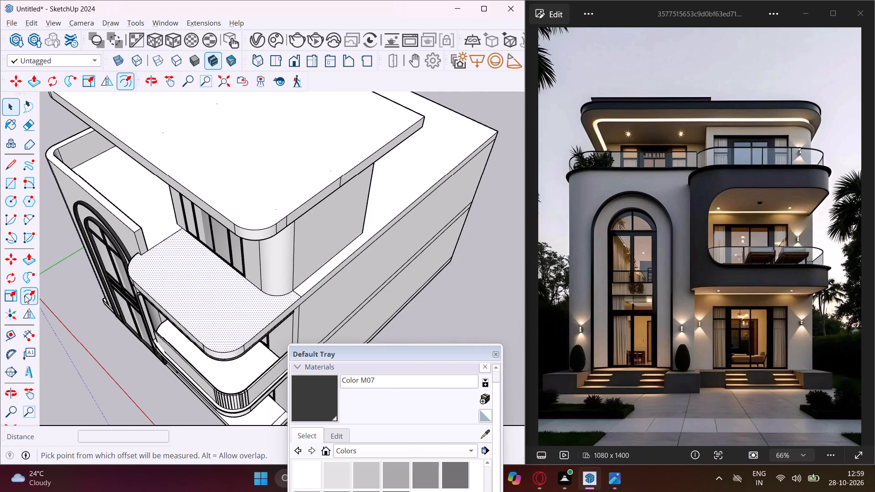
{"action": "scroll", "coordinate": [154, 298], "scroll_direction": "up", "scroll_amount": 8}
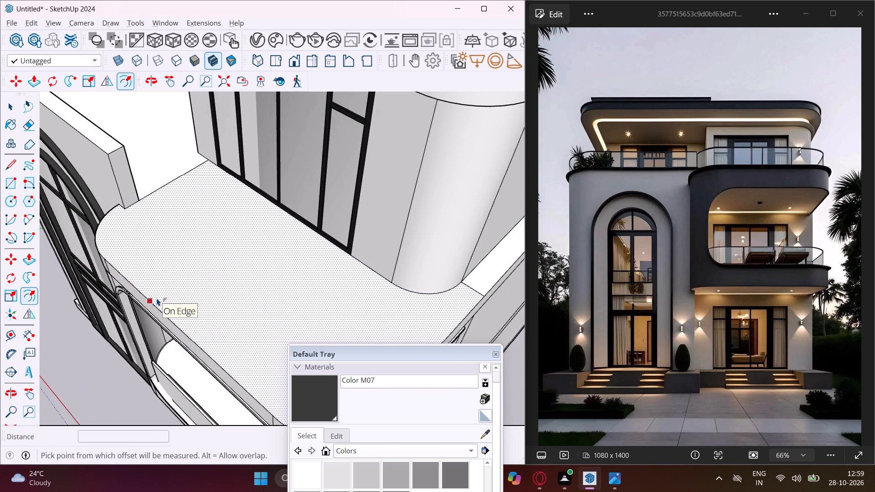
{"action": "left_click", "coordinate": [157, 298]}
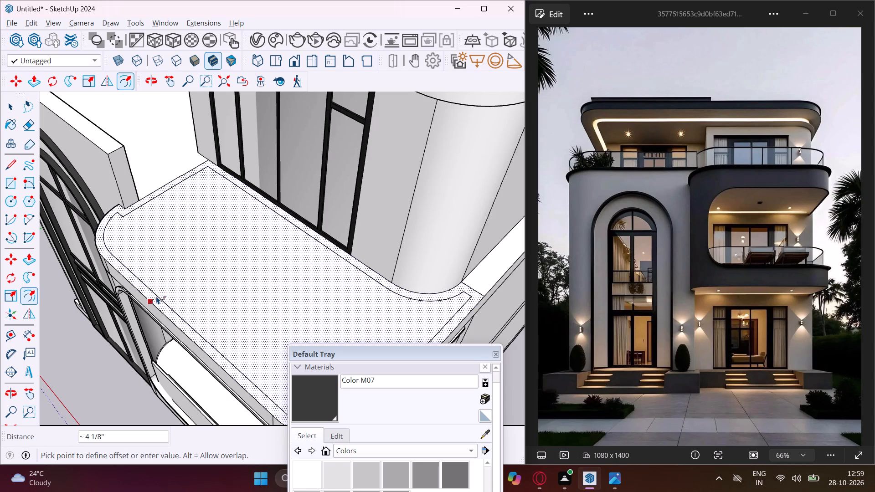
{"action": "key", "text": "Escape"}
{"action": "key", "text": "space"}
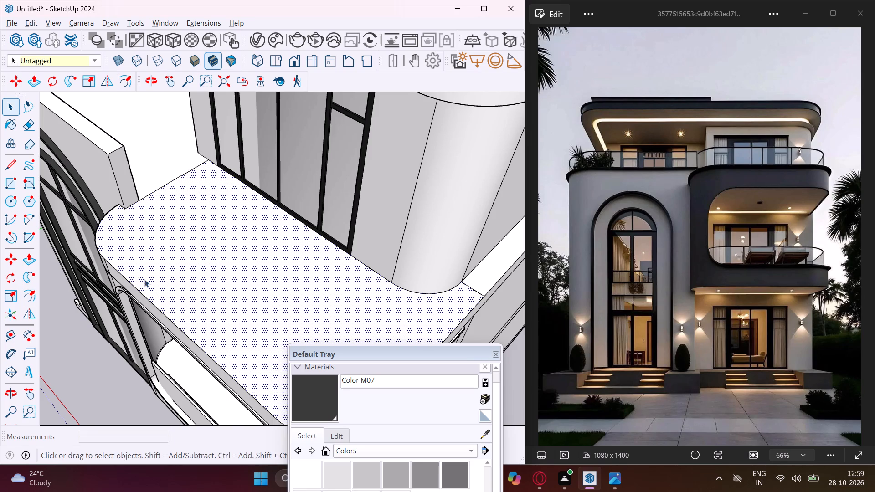
Draw an upright rectangle about 1 9/16" by 5 5/16" on the parapet end, starting at the slab's curved corner endpoint.
{"action": "middle_click_drag", "start_coordinate": [125, 225], "coordinate": [206, 184]}
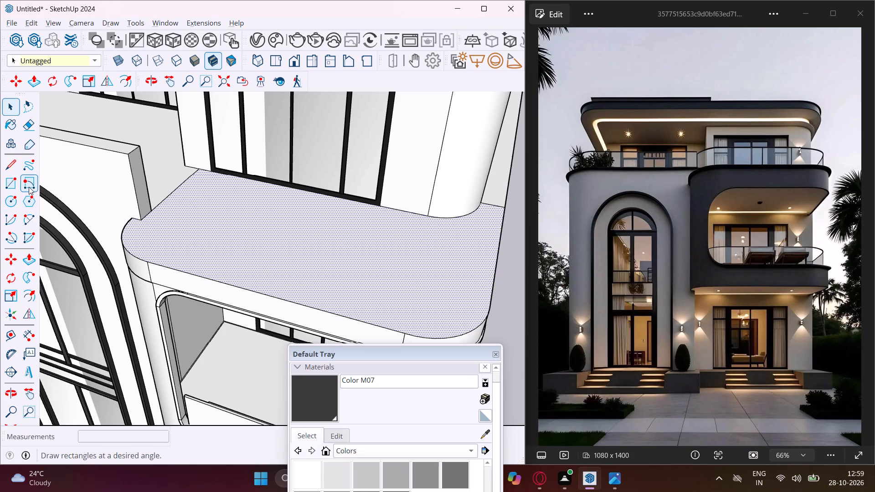
{"action": "left_click", "coordinate": [12, 185]}
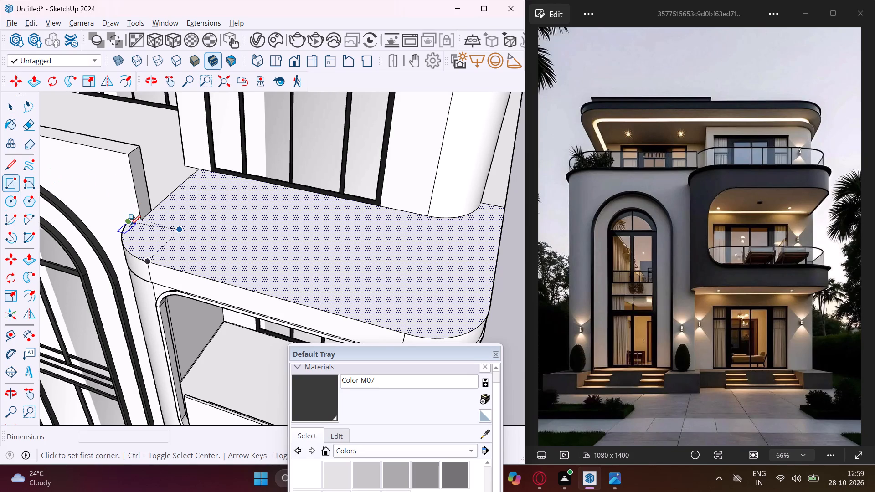
{"action": "scroll", "coordinate": [130, 225], "scroll_direction": "up", "scroll_amount": 7}
{"action": "middle_click_drag", "start_coordinate": [134, 217], "coordinate": [217, 165]}
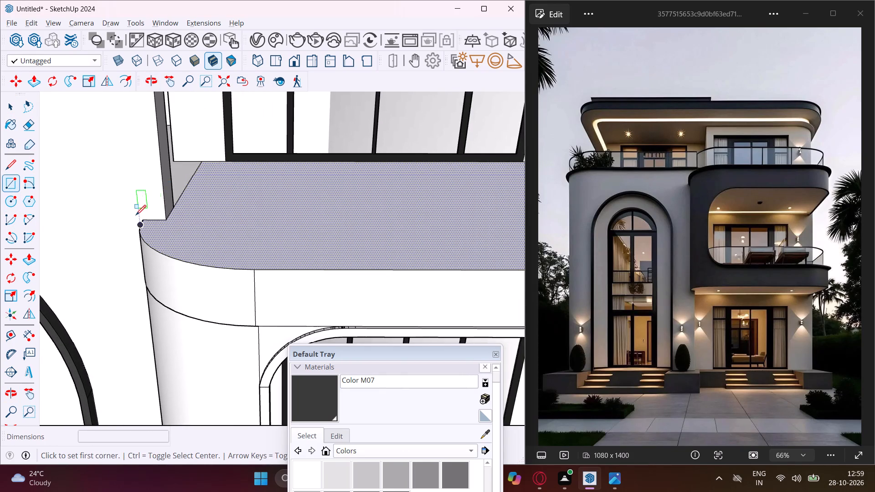
{"action": "scroll", "coordinate": [135, 216], "scroll_direction": "up", "scroll_amount": 5}
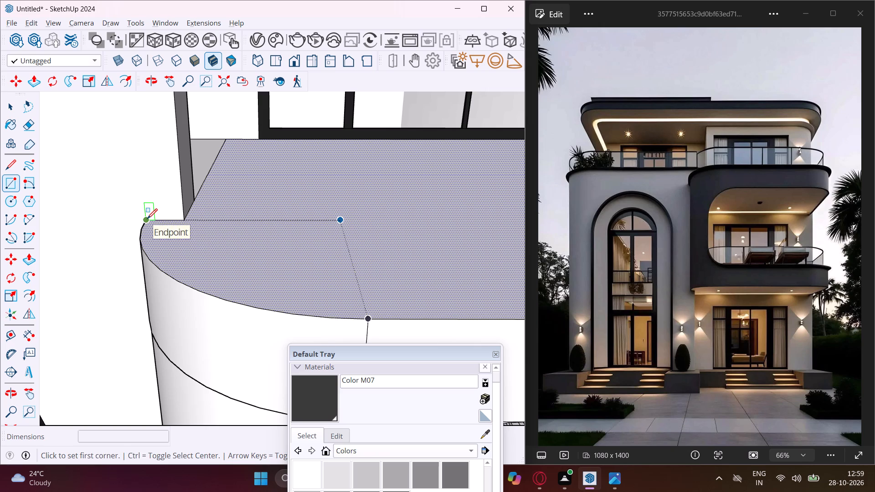
{"action": "left_click", "coordinate": [147, 219]}
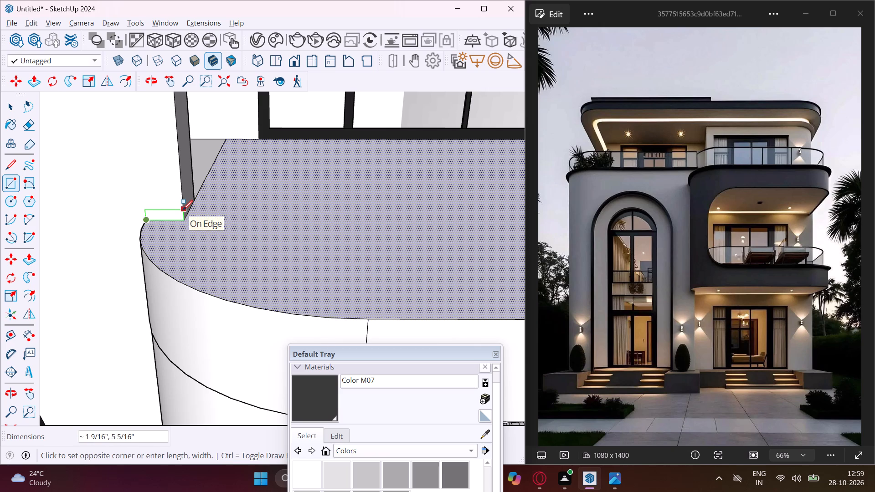
{"action": "left_click", "coordinate": [183, 210]}
{"action": "key", "text": "Escape"}
{"action": "key", "text": "space"}
Pull the small rectangle at the parapet end out by 1 1/8" over the terrace slab, redoing the first pull.
{"action": "middle_click_drag", "start_coordinate": [151, 218], "coordinate": [189, 220]}
{"action": "scroll", "coordinate": [161, 218], "scroll_direction": "up", "scroll_amount": 1}
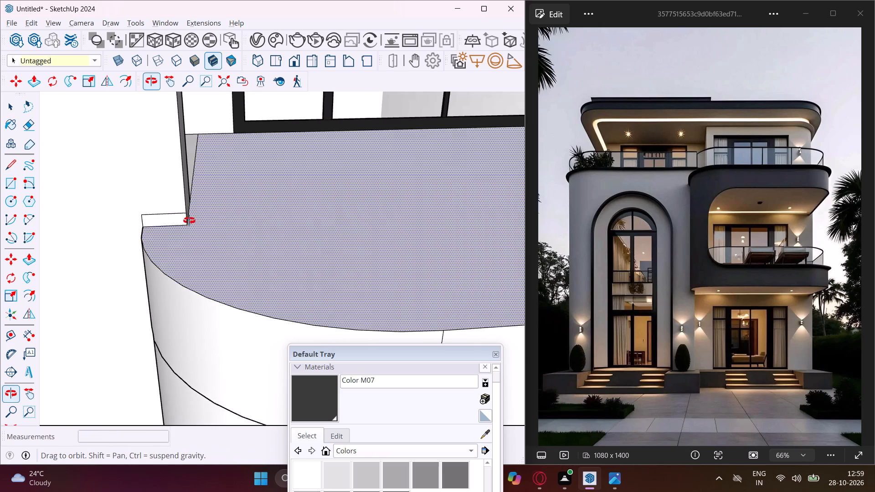
{"action": "middle_click_drag", "start_coordinate": [189, 220], "coordinate": [194, 220]}
{"action": "scroll", "coordinate": [168, 223], "scroll_direction": "up", "scroll_amount": 3}
{"action": "left_click", "coordinate": [167, 223]}
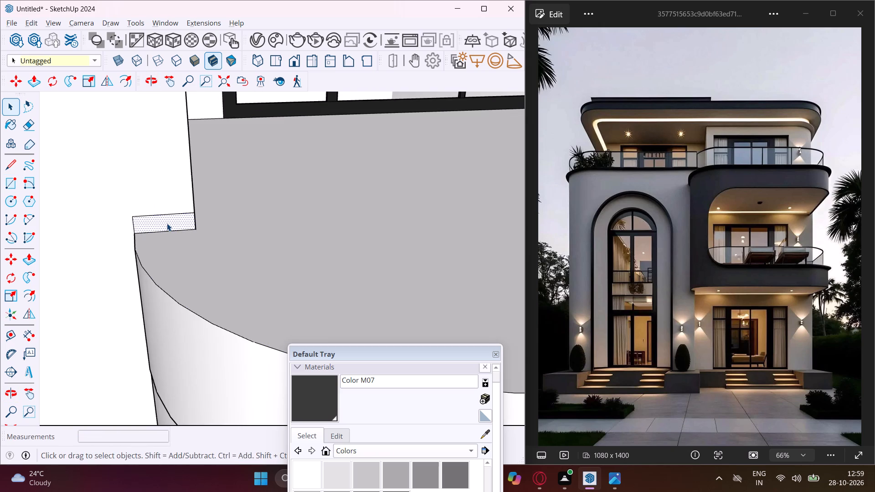
{"action": "key", "text": "p"}
{"action": "left_click", "coordinate": [167, 223]}
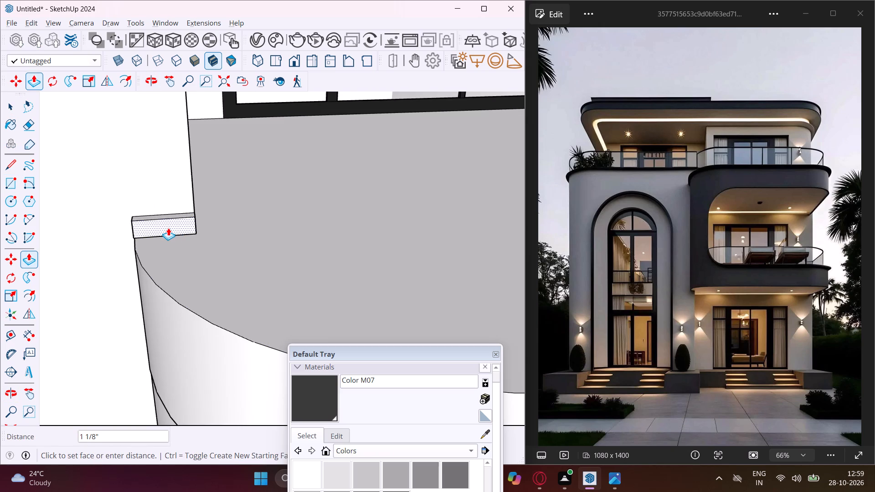
{"action": "left_click", "coordinate": [168, 228]}
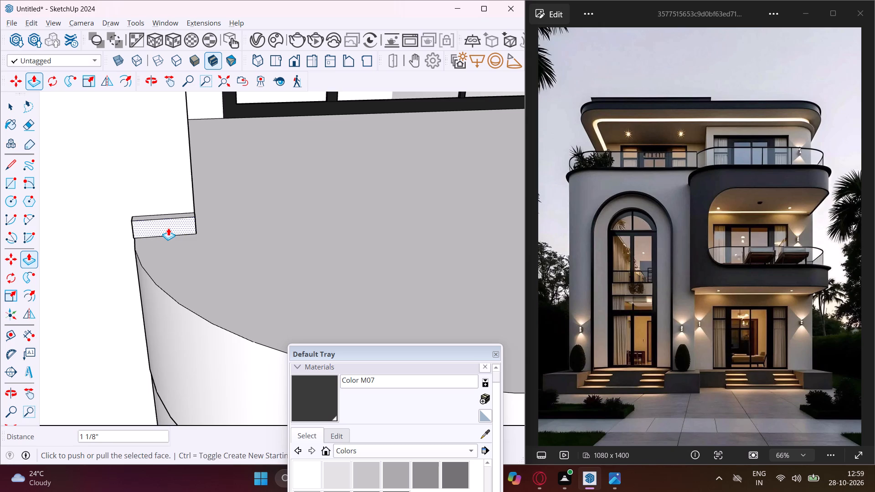
{"action": "key", "text": "ctrl+z"}
{"action": "left_click", "coordinate": [162, 220]}
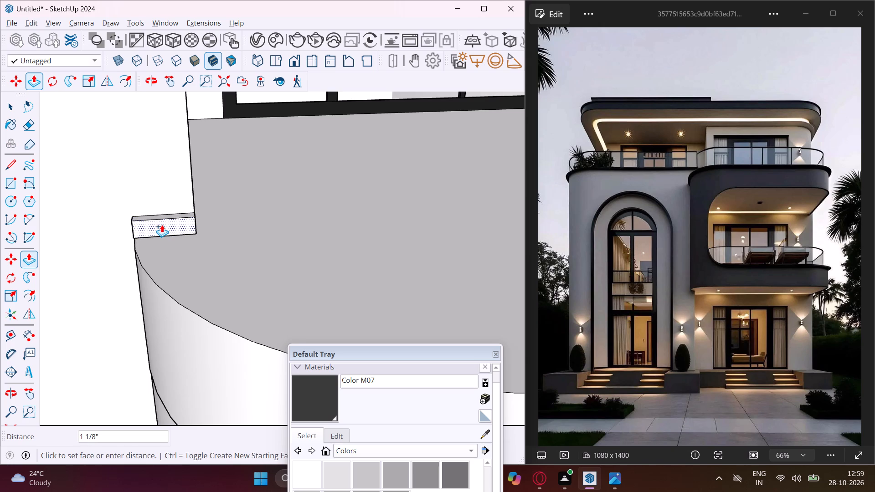
{"action": "left_click", "coordinate": [162, 225]}
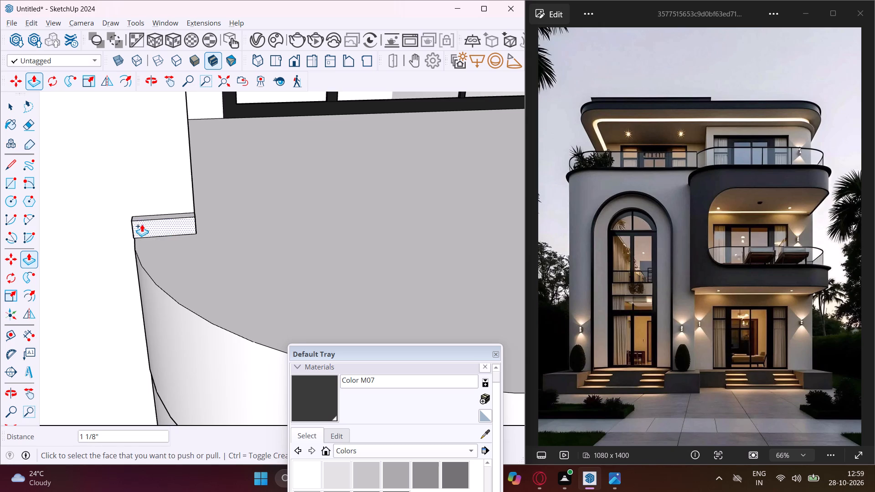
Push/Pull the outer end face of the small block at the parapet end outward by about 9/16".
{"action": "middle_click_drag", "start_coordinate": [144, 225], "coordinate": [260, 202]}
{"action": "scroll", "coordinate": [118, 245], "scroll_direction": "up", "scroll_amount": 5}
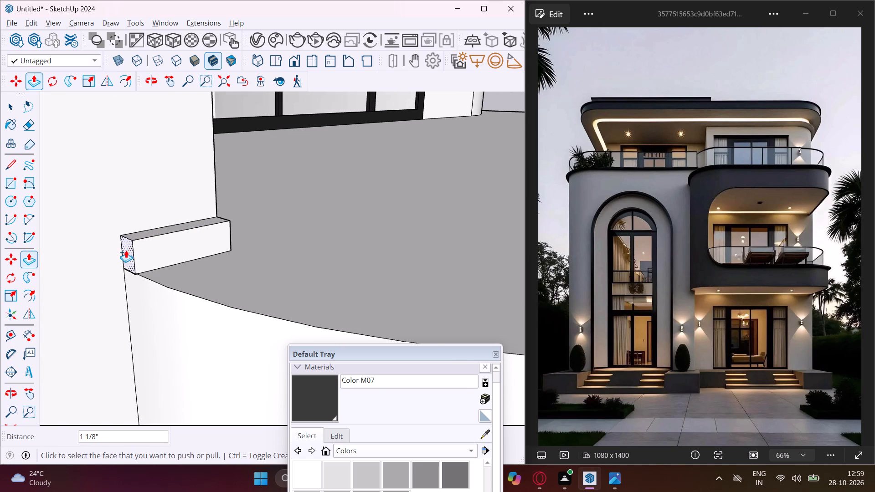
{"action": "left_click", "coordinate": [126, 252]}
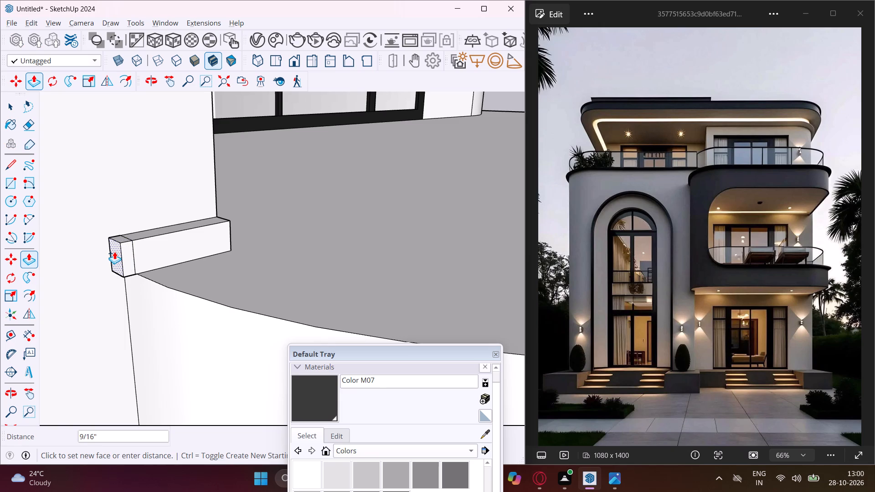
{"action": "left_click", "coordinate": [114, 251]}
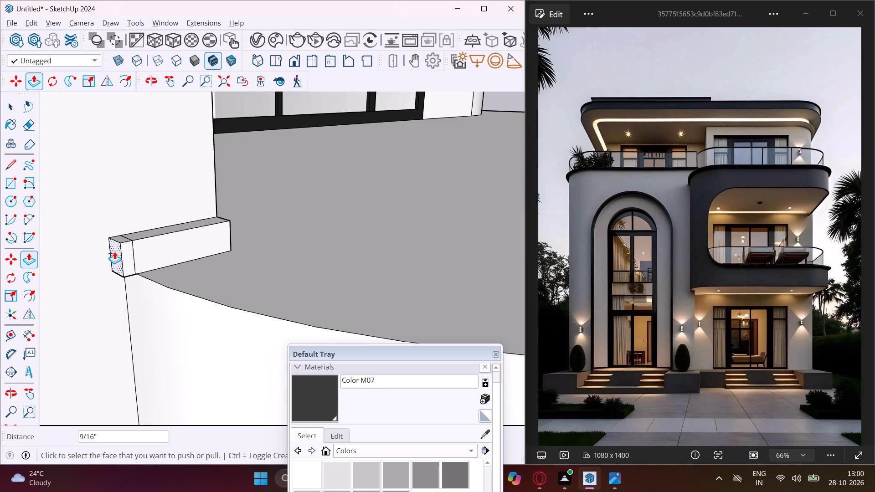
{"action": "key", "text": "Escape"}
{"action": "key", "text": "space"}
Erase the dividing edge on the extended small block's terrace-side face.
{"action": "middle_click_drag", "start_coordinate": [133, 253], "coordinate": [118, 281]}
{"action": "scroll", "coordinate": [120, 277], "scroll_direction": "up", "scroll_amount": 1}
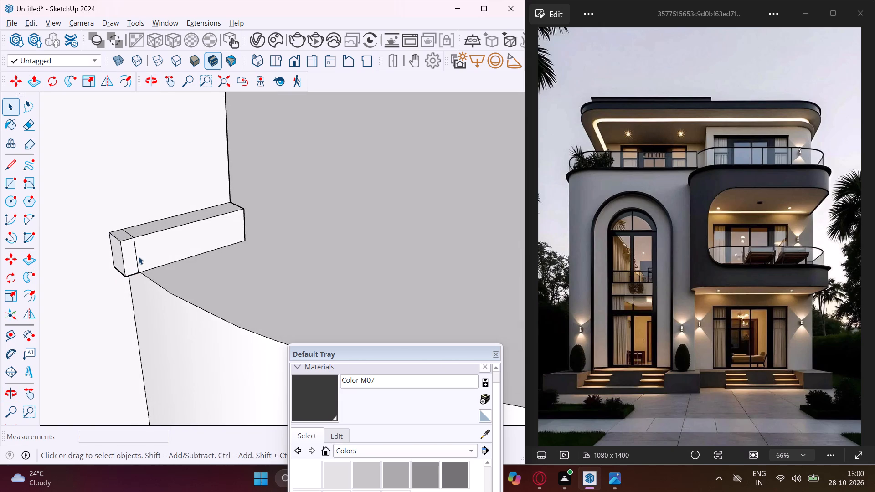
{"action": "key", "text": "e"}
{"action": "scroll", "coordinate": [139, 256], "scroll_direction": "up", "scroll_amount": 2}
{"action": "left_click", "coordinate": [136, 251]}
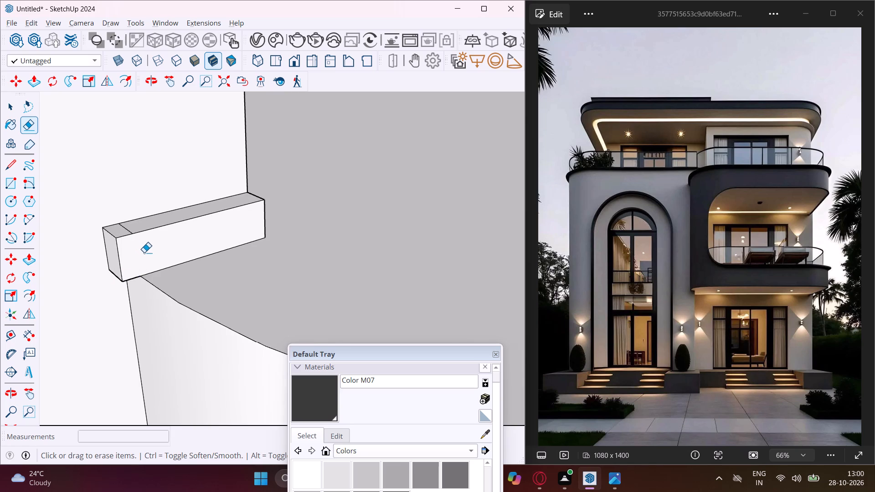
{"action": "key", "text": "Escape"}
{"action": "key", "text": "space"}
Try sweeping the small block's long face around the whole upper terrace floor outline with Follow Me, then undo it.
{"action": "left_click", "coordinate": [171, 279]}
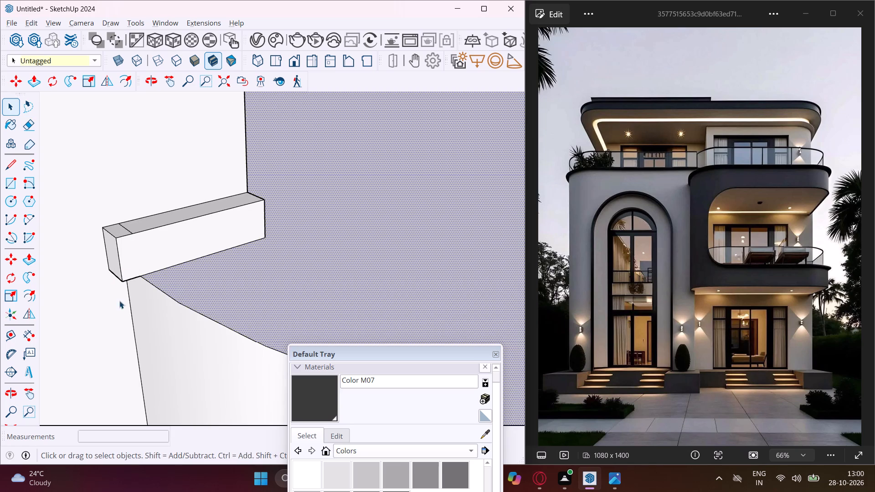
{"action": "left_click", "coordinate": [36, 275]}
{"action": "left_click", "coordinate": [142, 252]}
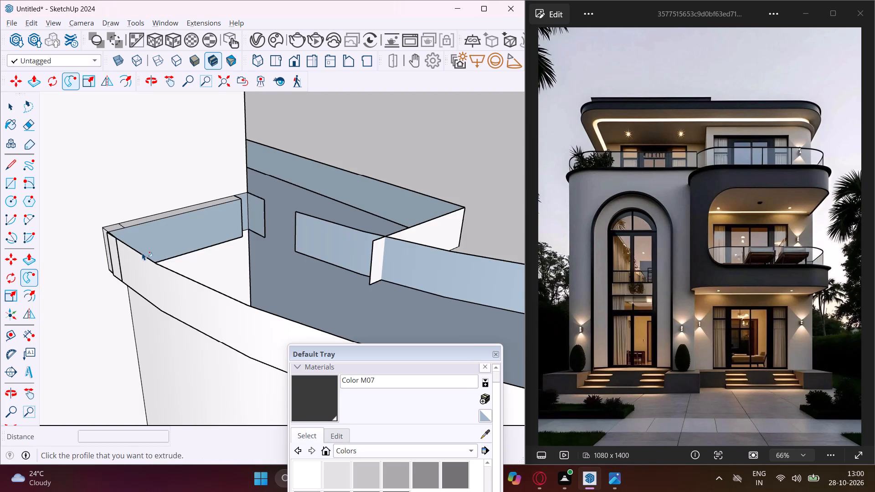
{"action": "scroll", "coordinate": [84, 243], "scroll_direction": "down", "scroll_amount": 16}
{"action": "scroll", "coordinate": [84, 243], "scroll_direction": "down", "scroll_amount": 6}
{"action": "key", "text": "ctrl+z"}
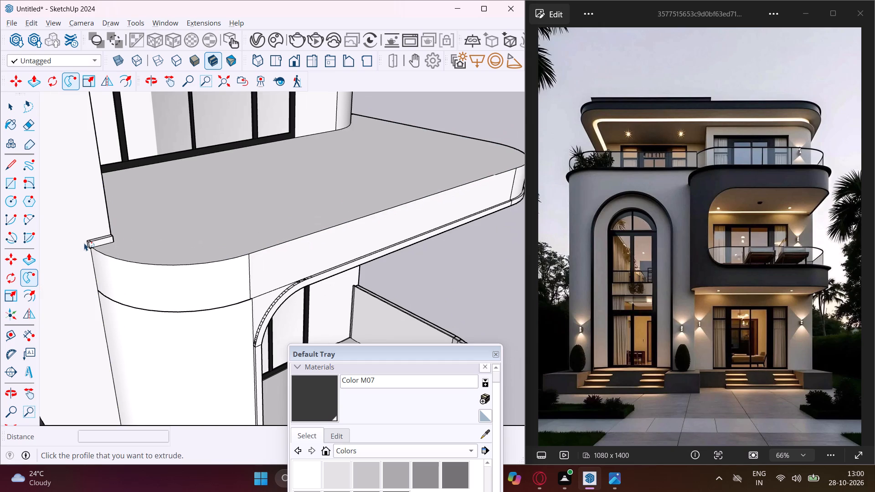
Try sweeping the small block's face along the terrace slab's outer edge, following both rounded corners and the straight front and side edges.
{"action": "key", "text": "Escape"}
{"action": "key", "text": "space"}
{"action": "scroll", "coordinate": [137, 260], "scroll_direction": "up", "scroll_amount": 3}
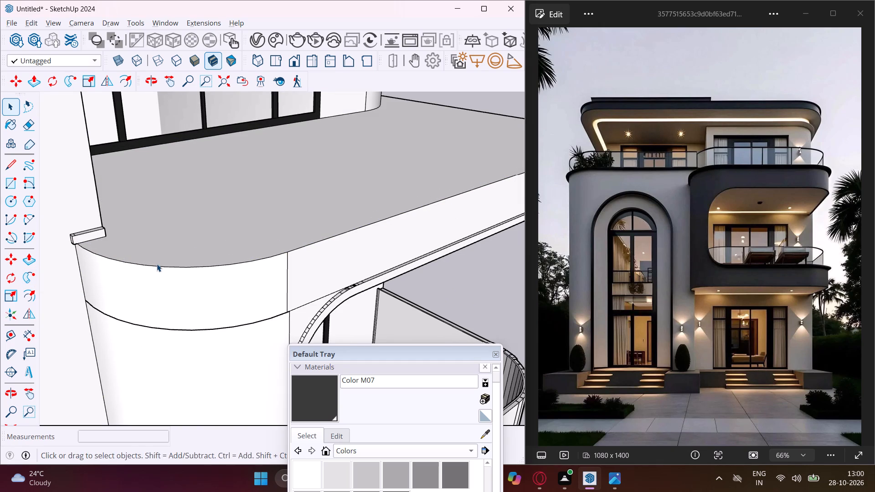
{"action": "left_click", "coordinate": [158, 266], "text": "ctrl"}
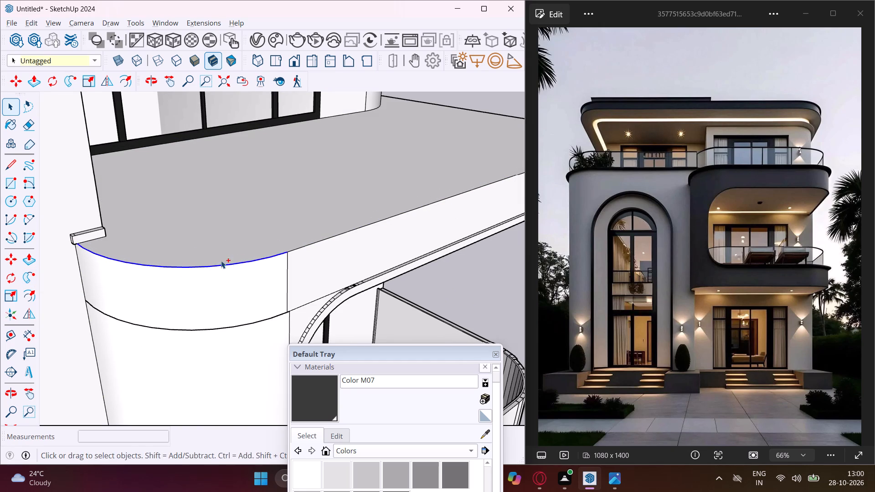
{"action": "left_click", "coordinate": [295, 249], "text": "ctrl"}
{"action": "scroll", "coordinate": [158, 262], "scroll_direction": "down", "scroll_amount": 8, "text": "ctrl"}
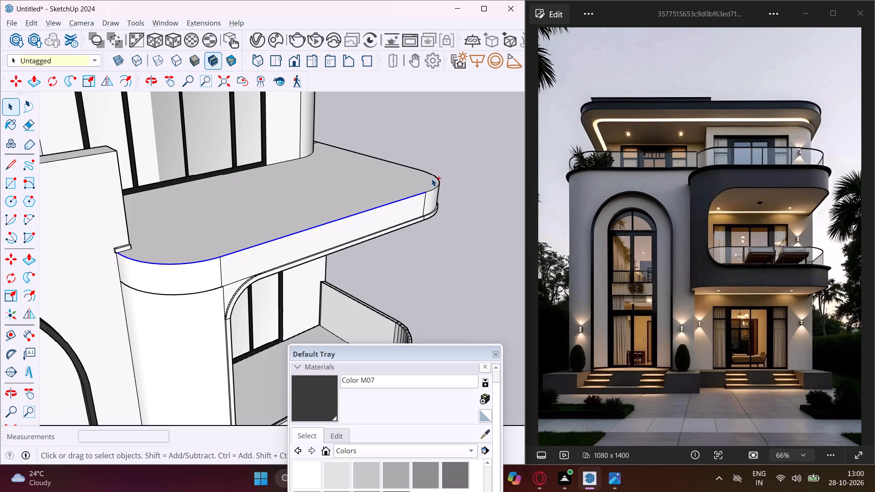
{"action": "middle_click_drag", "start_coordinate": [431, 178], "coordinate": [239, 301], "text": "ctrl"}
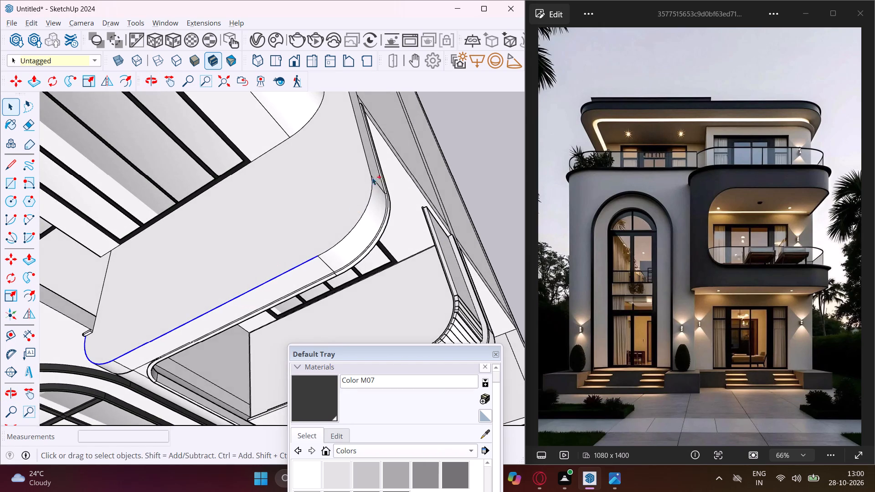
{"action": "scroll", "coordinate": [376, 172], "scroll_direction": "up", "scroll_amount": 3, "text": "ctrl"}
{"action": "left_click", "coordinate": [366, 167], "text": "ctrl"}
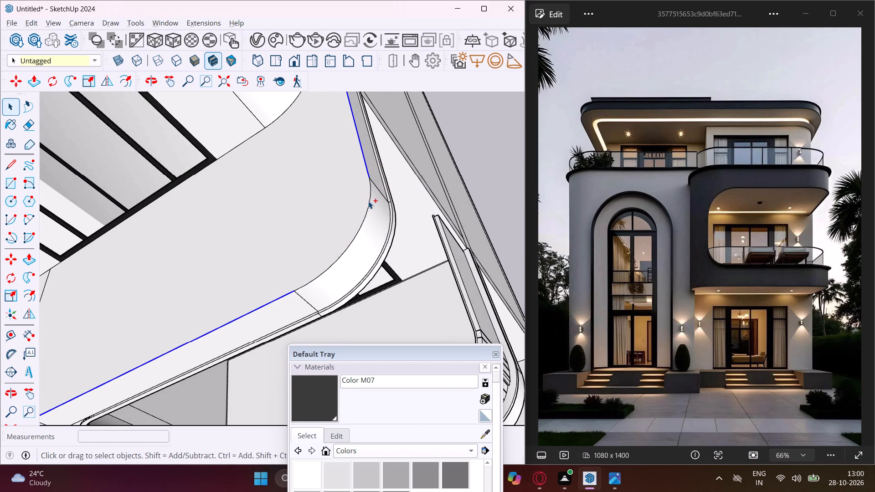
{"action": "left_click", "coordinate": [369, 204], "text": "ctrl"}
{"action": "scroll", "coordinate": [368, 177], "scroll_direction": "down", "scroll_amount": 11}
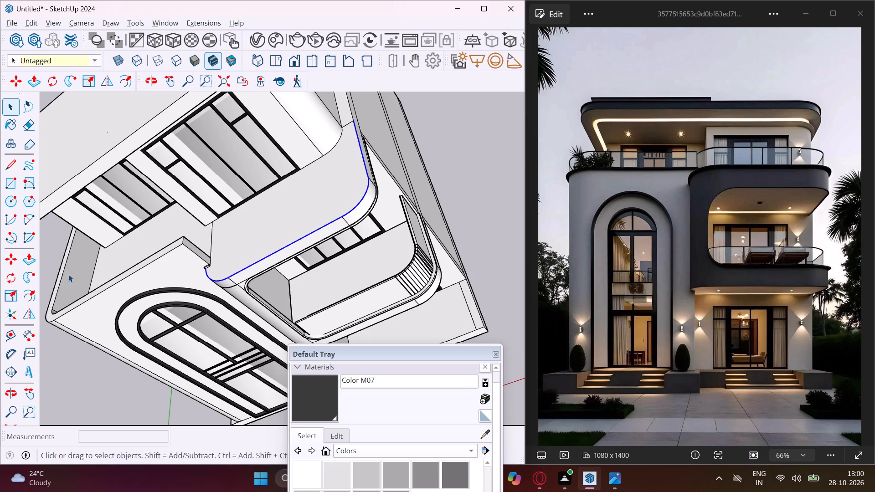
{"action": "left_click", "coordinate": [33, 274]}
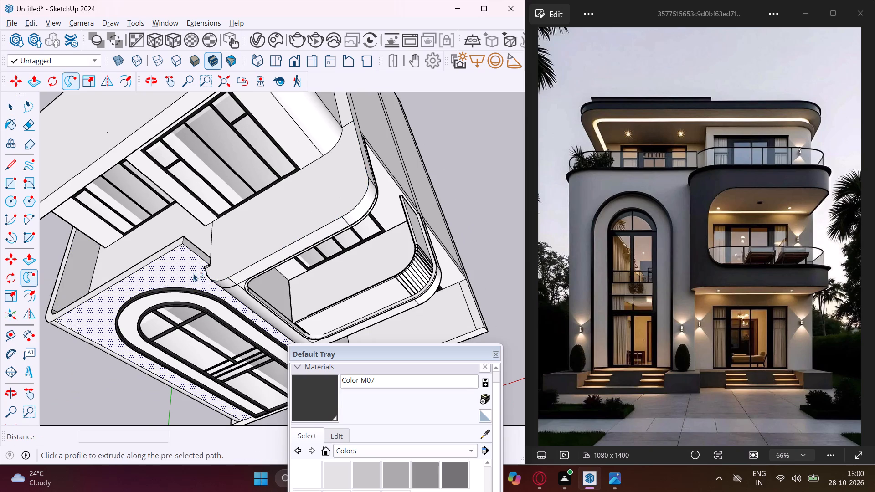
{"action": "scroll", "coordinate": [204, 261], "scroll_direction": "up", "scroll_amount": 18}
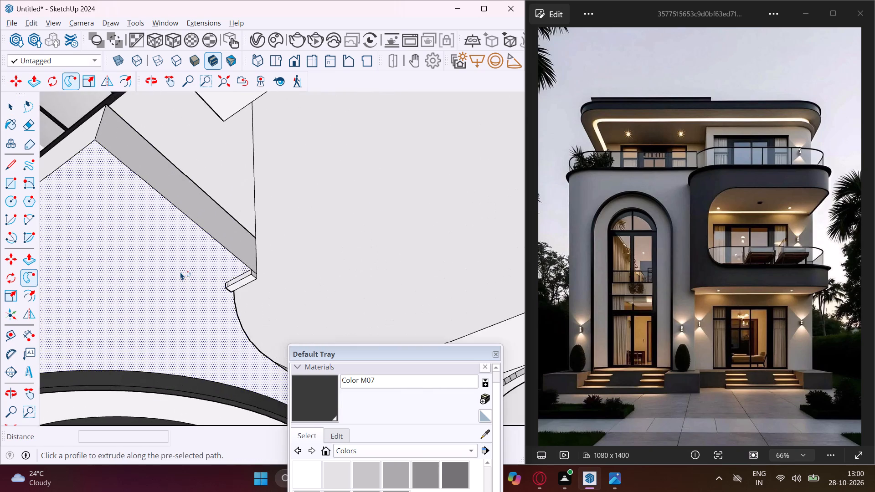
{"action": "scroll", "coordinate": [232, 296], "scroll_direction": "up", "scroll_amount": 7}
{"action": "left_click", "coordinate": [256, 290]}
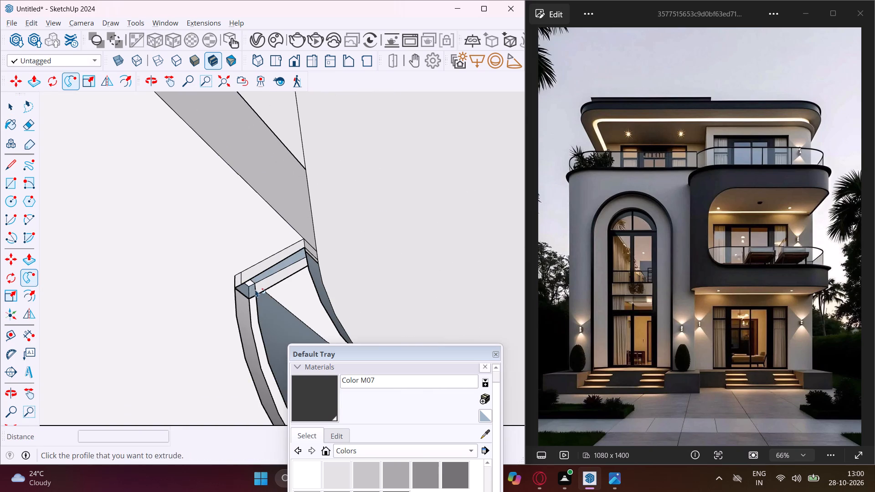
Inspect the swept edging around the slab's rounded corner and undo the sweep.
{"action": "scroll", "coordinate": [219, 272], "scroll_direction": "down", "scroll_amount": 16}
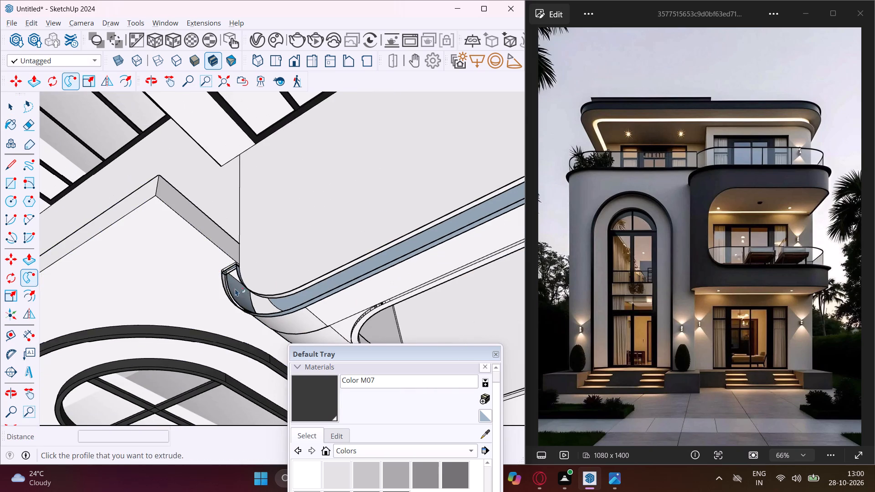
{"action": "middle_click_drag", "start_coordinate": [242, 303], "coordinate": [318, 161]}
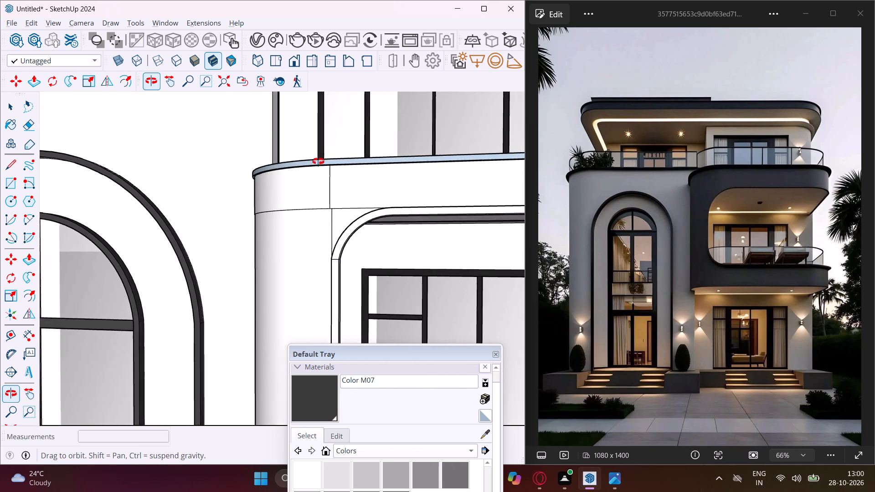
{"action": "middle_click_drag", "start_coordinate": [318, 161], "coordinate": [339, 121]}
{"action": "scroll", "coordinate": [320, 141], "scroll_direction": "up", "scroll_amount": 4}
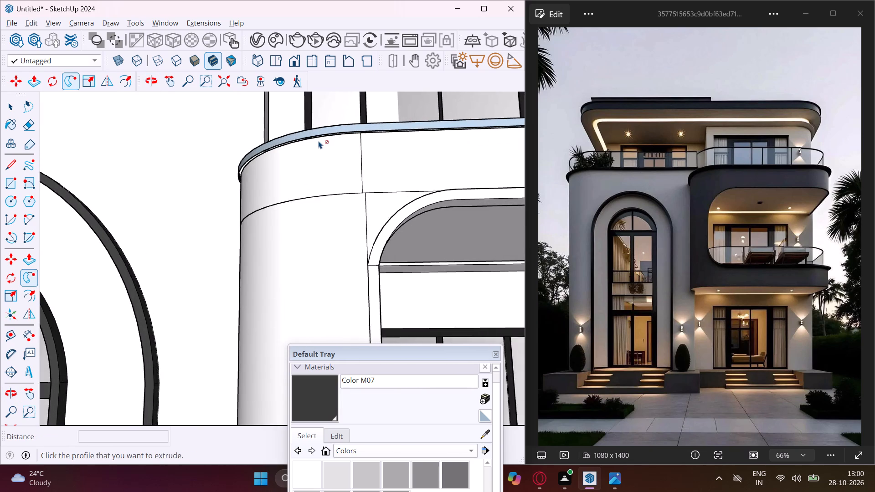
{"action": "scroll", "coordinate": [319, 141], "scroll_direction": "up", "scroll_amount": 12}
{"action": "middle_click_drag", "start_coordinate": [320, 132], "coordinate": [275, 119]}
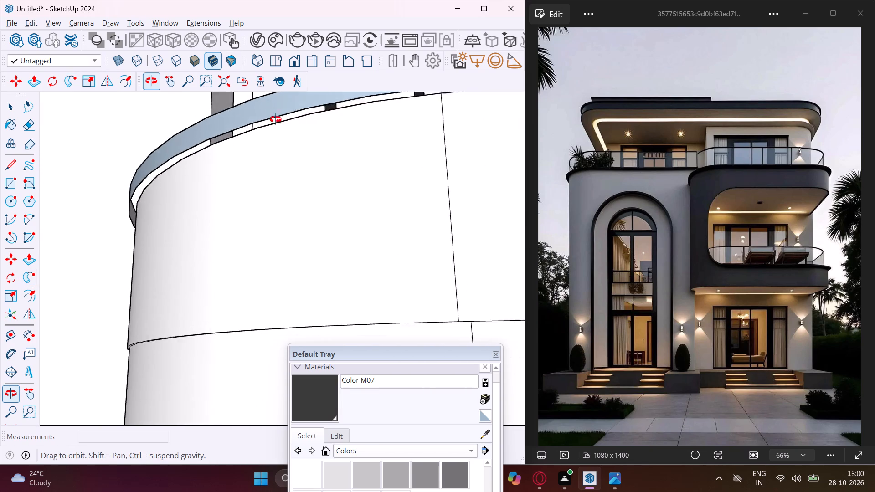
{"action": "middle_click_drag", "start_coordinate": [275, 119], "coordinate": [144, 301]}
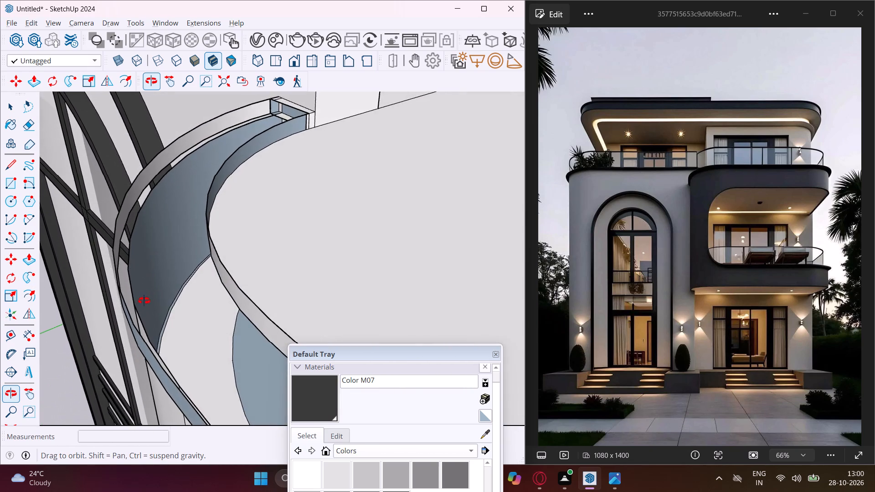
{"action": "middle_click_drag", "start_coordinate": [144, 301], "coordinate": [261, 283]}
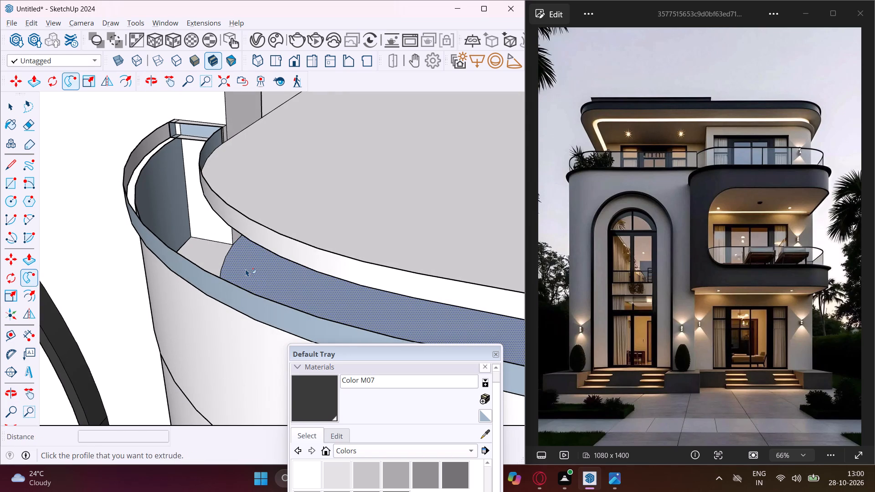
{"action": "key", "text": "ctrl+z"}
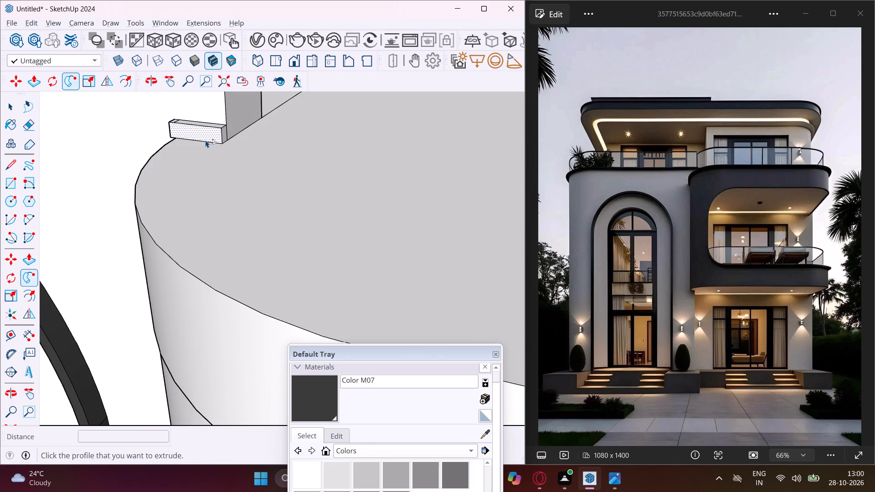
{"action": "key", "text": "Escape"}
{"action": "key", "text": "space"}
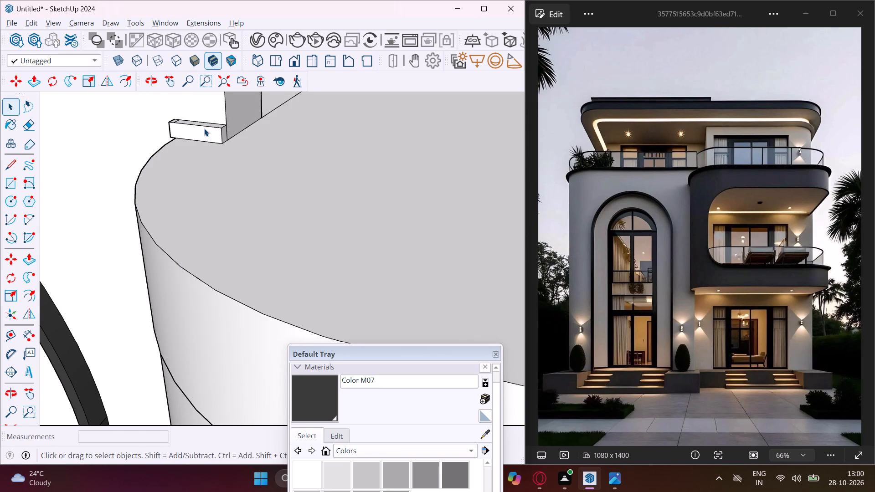
Undo the small block's modelling back to the flat rectangle on the parapet end.
{"action": "scroll", "coordinate": [204, 128], "scroll_direction": "up", "scroll_amount": 3}
{"action": "middle_click_drag", "start_coordinate": [211, 135], "coordinate": [363, 130]}
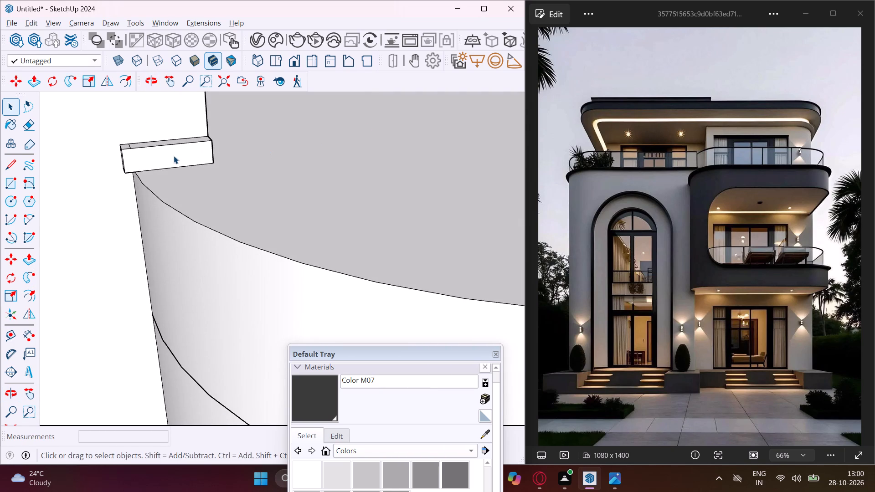
{"action": "key", "text": "ctrl+z"}
{"action": "key", "text": "ctrl+z"}
{"action": "key", "text": "ctrl+z"}
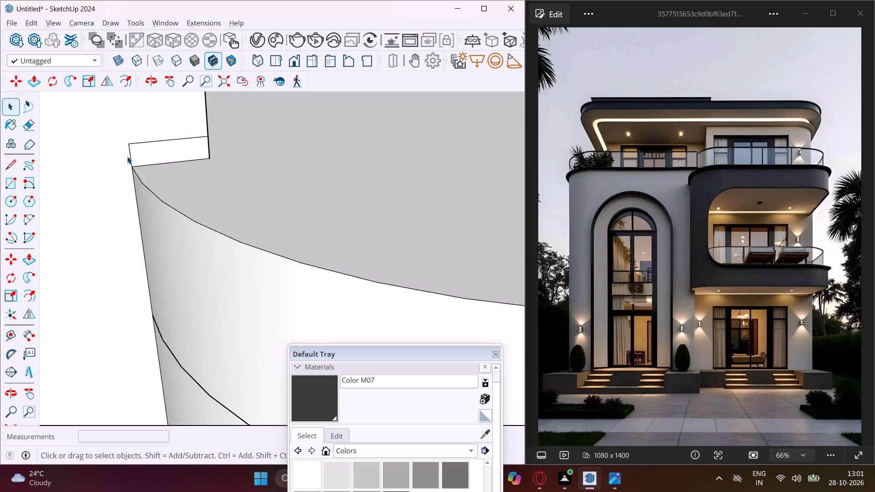
Copy the upright outer edge of the parapet-end rectangle outward by about 7/16".
{"action": "scroll", "coordinate": [128, 155], "scroll_direction": "up", "scroll_amount": 7}
{"action": "left_click", "coordinate": [130, 138]}
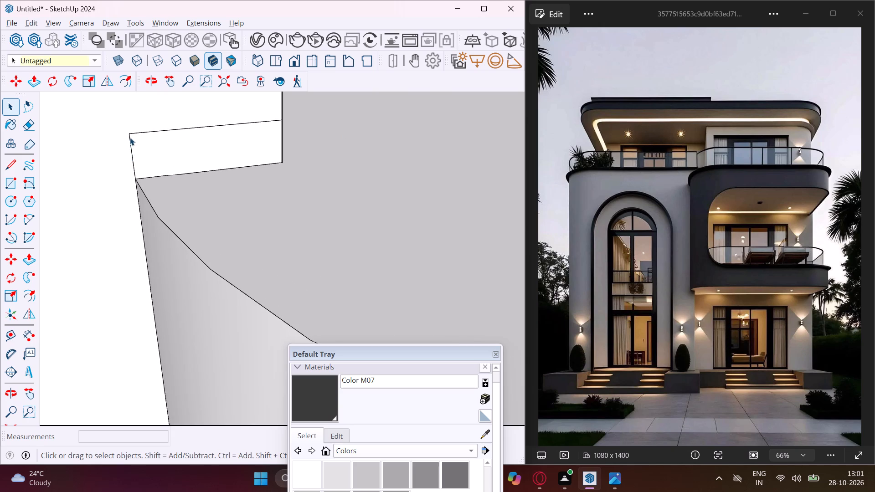
{"action": "key", "text": "m"}
{"action": "scroll", "coordinate": [130, 137], "scroll_direction": "up", "scroll_amount": 4}
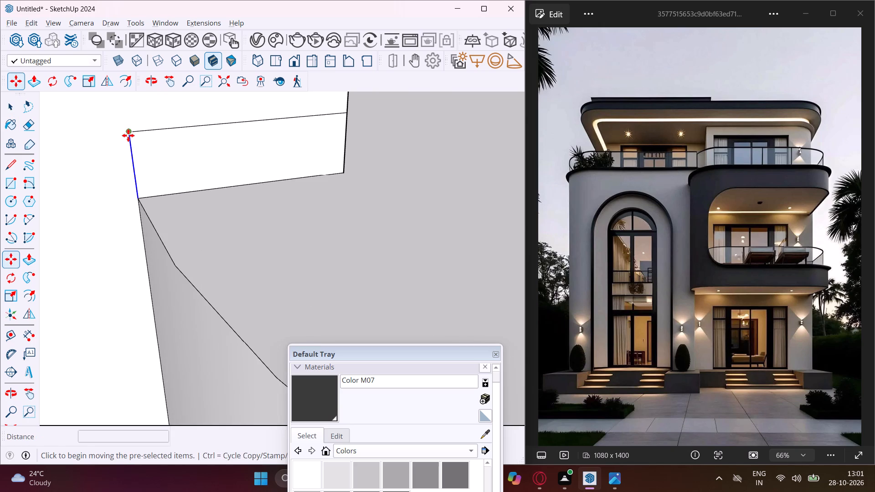
{"action": "left_click", "coordinate": [128, 131]}
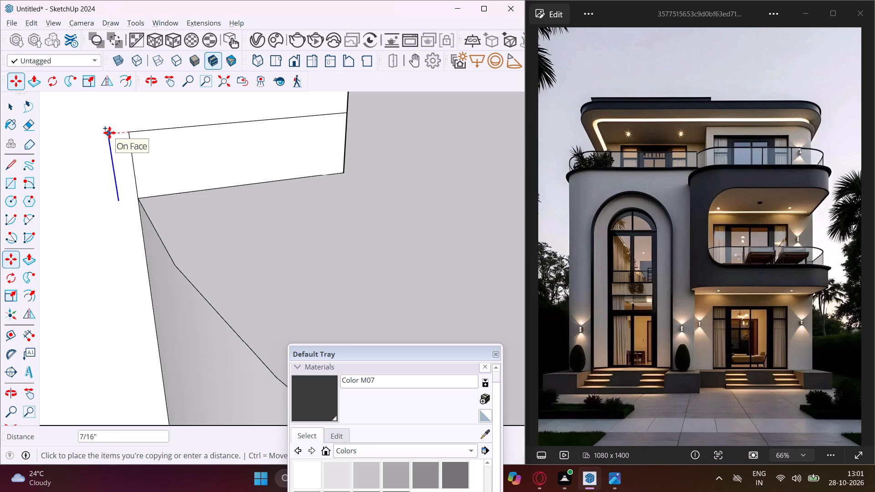
{"action": "left_click", "coordinate": [109, 133]}
{"action": "key", "text": "Escape"}
{"action": "key", "text": "space"}
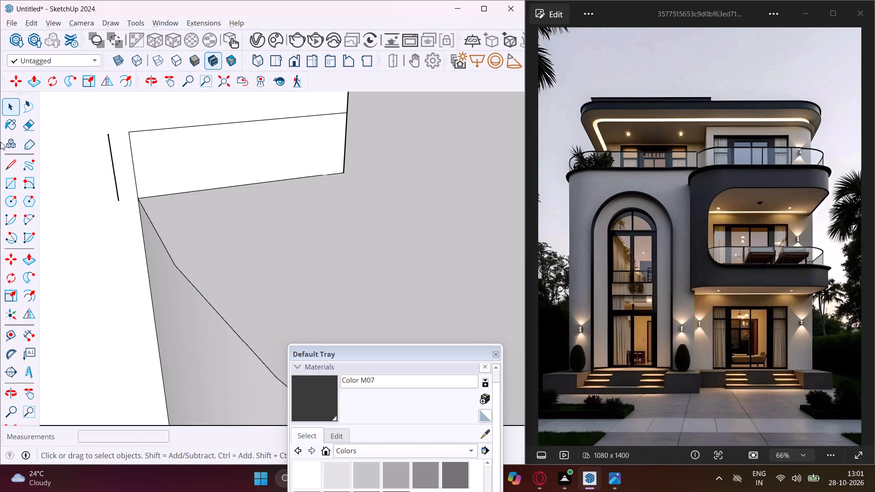
Join the copied outer edge to the parapet-end rectangle with two lines and erase the dividing edge between them.
{"action": "left_click", "coordinate": [7, 162]}
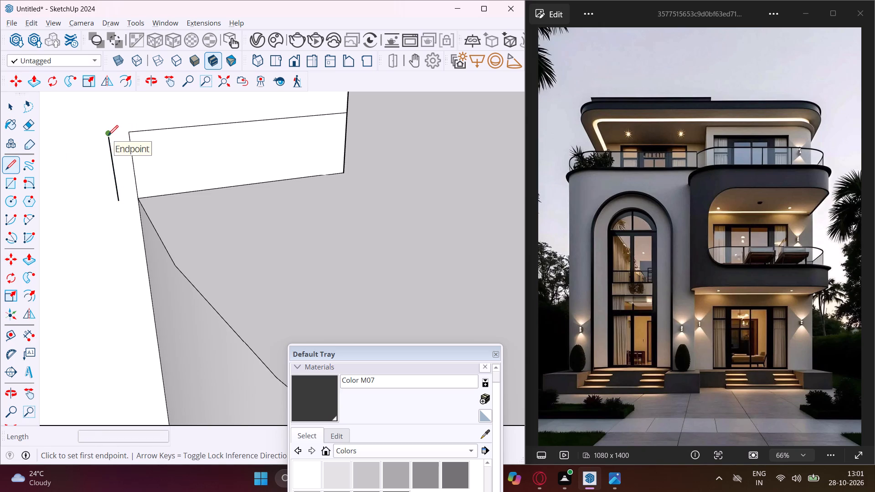
{"action": "left_click", "coordinate": [108, 135]}
{"action": "left_click", "coordinate": [129, 131]}
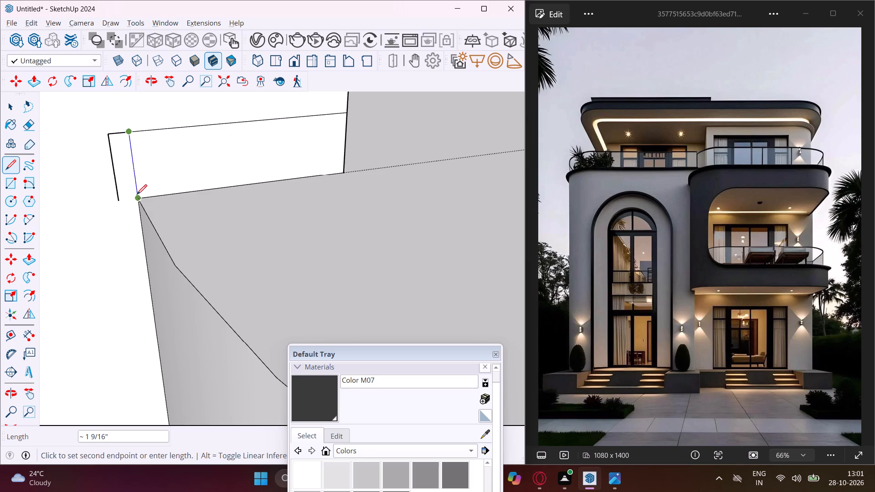
{"action": "key", "text": "Escape"}
{"action": "left_click", "coordinate": [118, 203]}
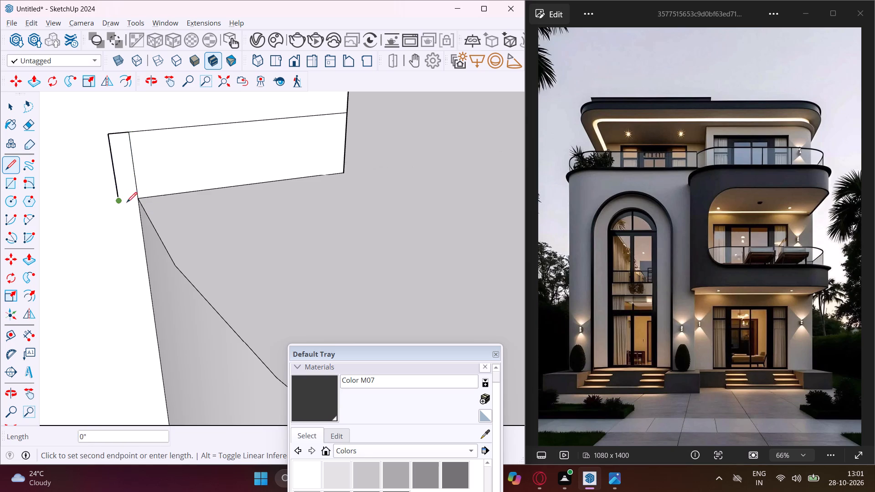
{"action": "left_click", "coordinate": [138, 197]}
{"action": "key", "text": "Escape"}
{"action": "key", "text": "space"}
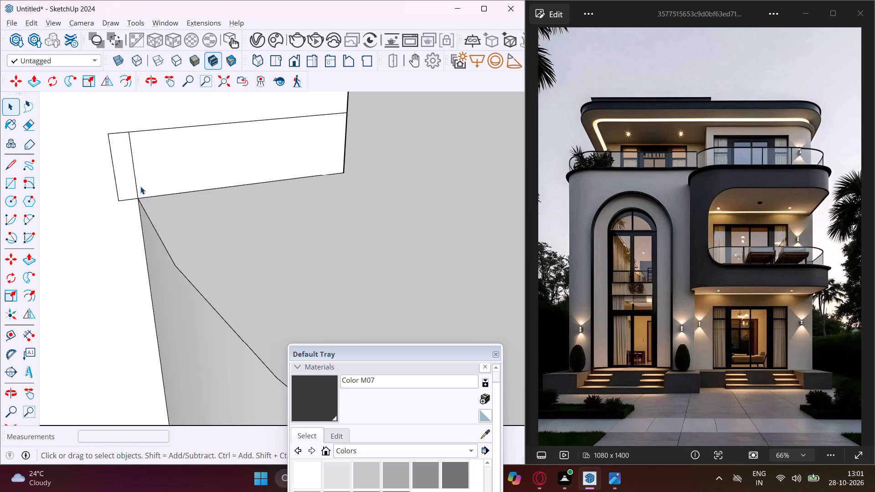
{"action": "key", "text": "e"}
{"action": "left_click", "coordinate": [135, 174]}
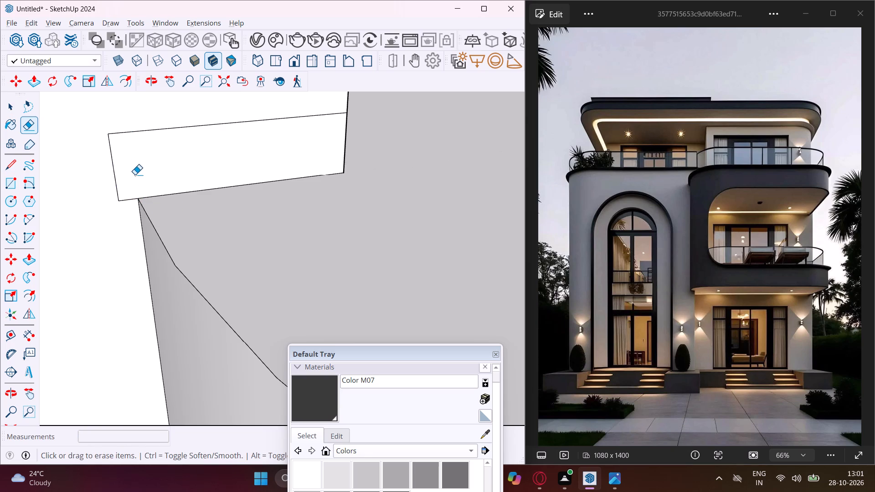
{"action": "key", "text": "Escape"}
{"action": "key", "text": "space"}
Sweep the widened rectangle with Follow Me along the upper terrace slab's rounded corners and straight front and side edges.
{"action": "scroll", "coordinate": [128, 188], "scroll_direction": "down", "scroll_amount": 17}
{"action": "left_click", "coordinate": [166, 228]}
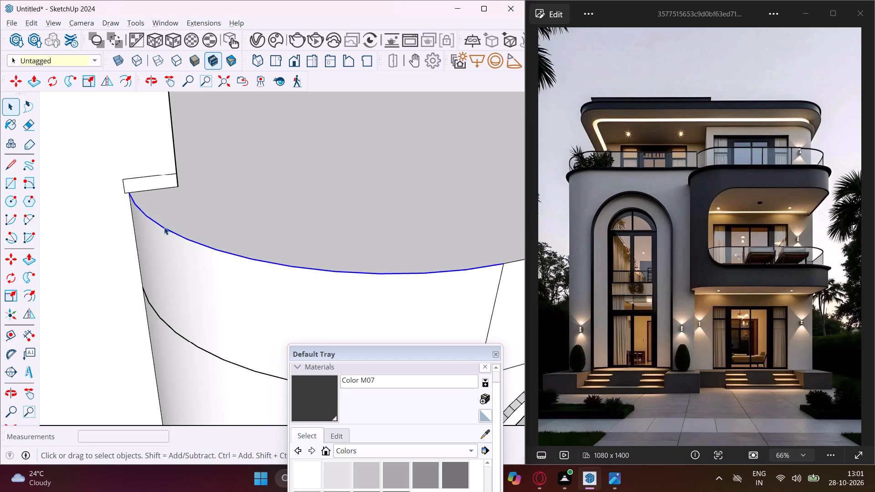
{"action": "scroll", "coordinate": [137, 223], "scroll_direction": "down", "scroll_amount": 11}
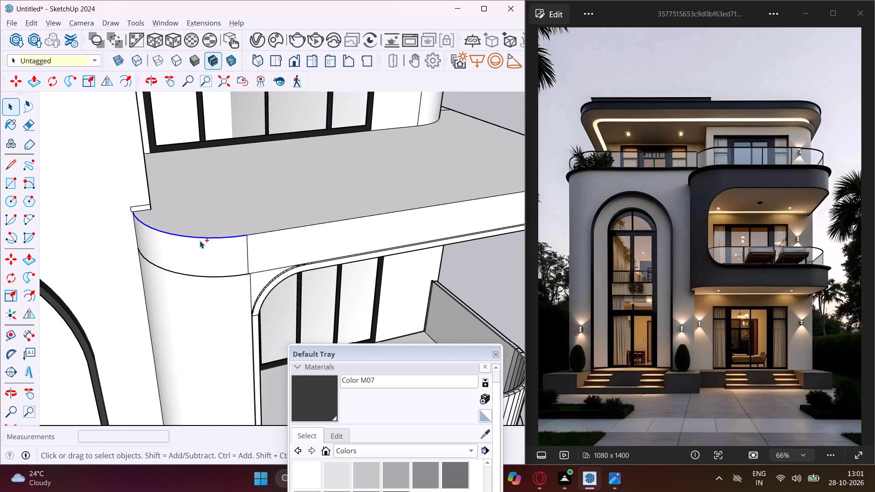
{"action": "left_click", "coordinate": [252, 233], "text": "ctrl"}
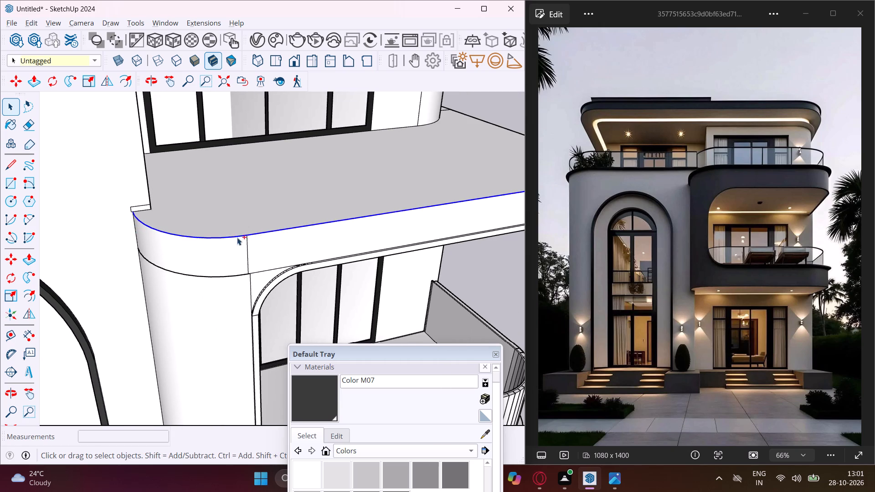
{"action": "scroll", "coordinate": [174, 240], "scroll_direction": "down", "scroll_amount": 7, "text": "ctrl"}
{"action": "scroll", "coordinate": [435, 196], "scroll_direction": "up", "scroll_amount": 3, "text": "ctrl"}
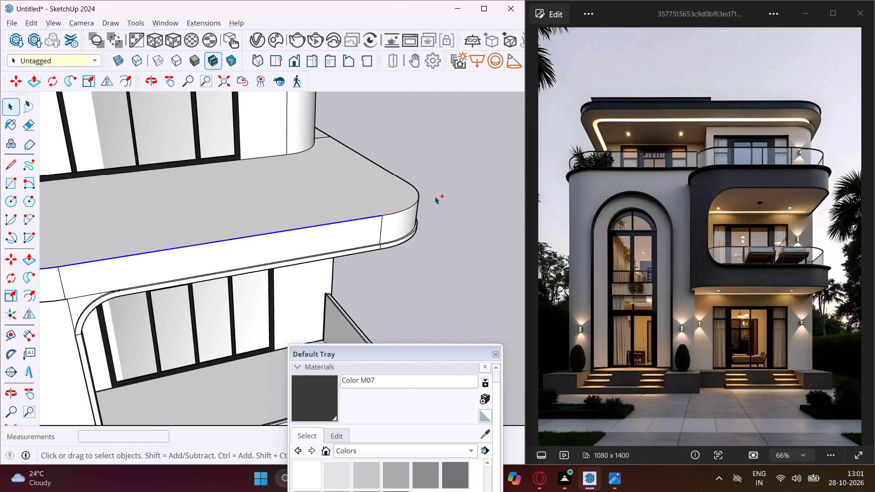
{"action": "scroll", "coordinate": [431, 195], "scroll_direction": "up", "scroll_amount": 7, "text": "ctrl"}
{"action": "scroll", "coordinate": [345, 230], "scroll_direction": "down", "scroll_amount": 4, "text": "ctrl"}
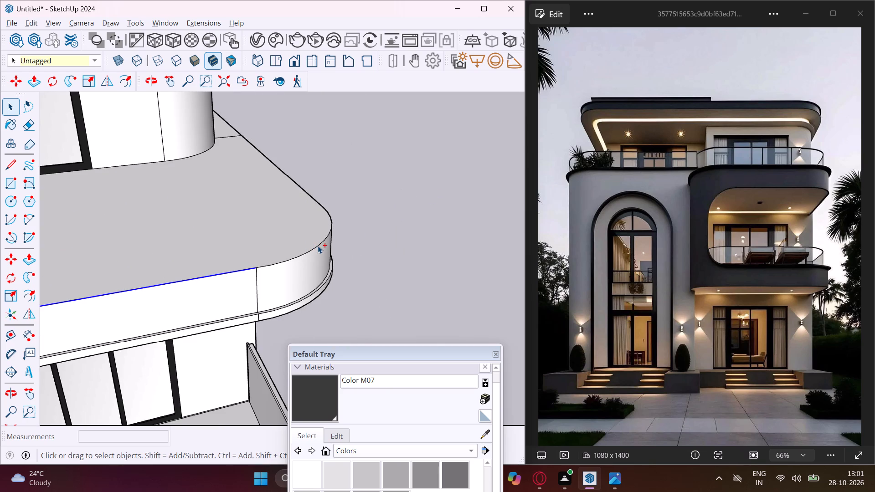
{"action": "left_click", "coordinate": [319, 245], "text": "ctrl"}
{"action": "scroll", "coordinate": [325, 206], "scroll_direction": "up", "scroll_amount": 3, "text": "ctrl"}
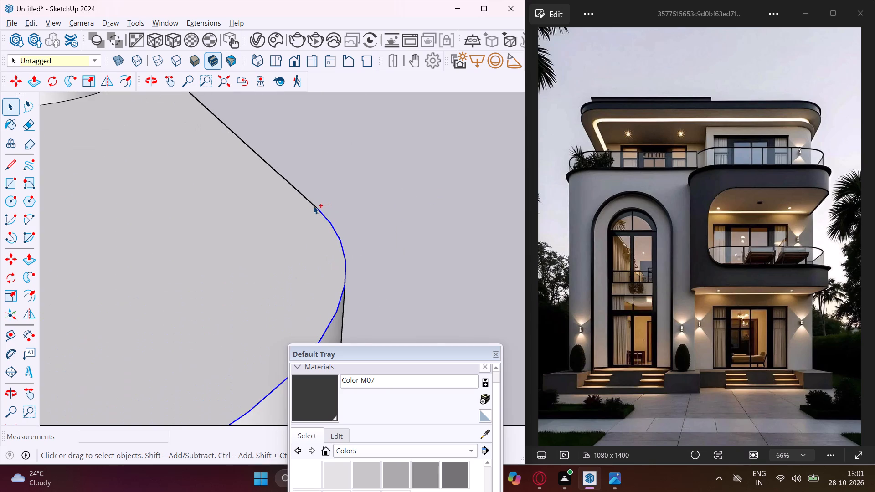
{"action": "left_click", "coordinate": [314, 206], "text": "ctrl"}
{"action": "scroll", "coordinate": [321, 181], "scroll_direction": "down", "scroll_amount": 5, "text": "ctrl"}
{"action": "scroll", "coordinate": [322, 180], "scroll_direction": "up", "scroll_amount": 1}
{"action": "scroll", "coordinate": [322, 180], "scroll_direction": "down", "scroll_amount": 5}
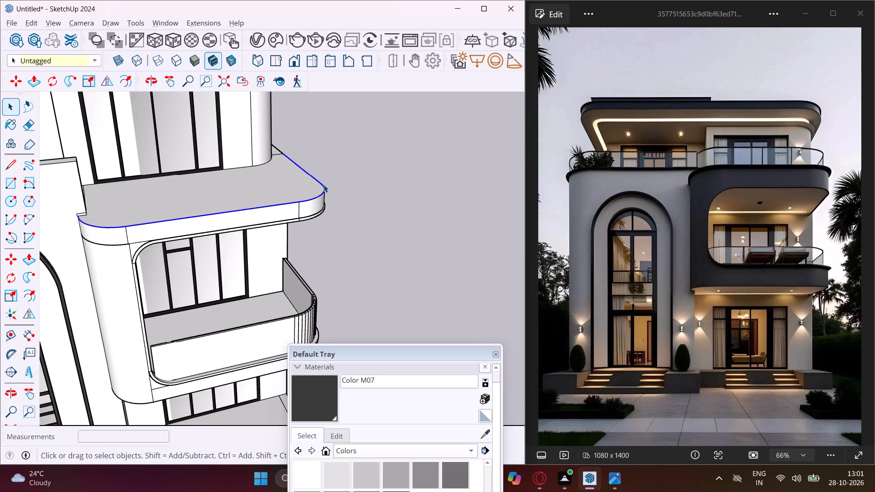
{"action": "left_click", "coordinate": [29, 277]}
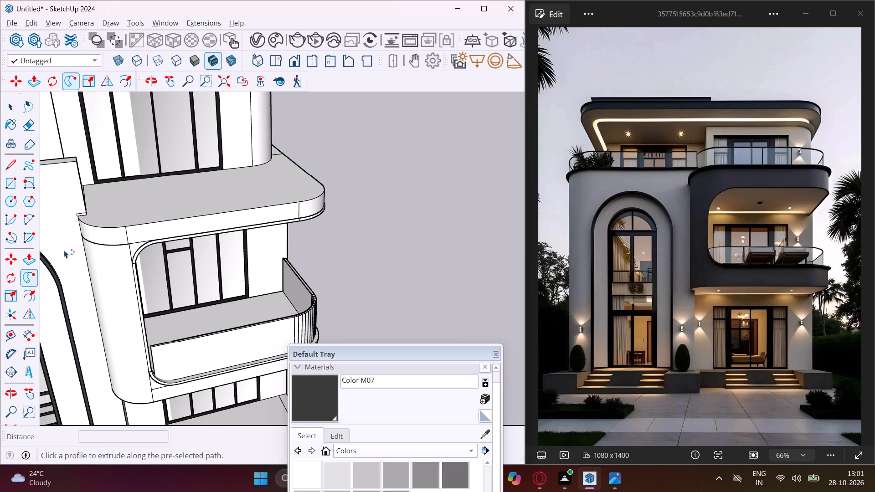
{"action": "scroll", "coordinate": [76, 216], "scroll_direction": "up", "scroll_amount": 15}
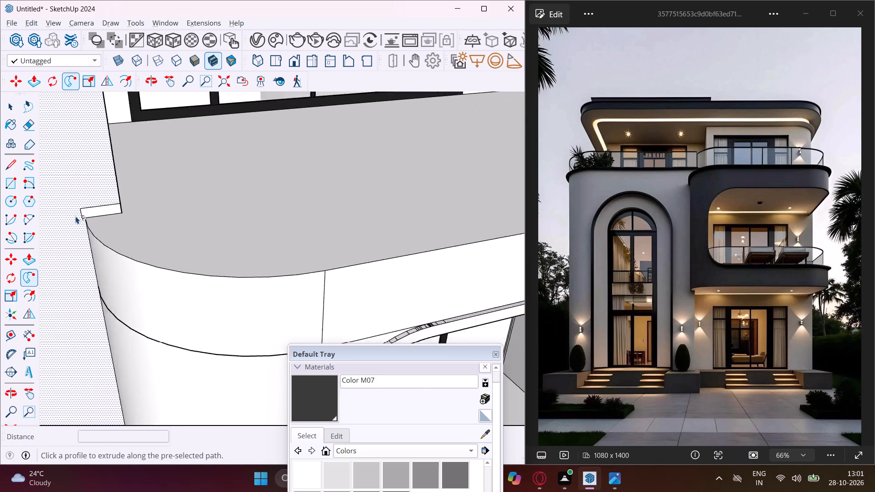
{"action": "scroll", "coordinate": [76, 216], "scroll_direction": "up", "scroll_amount": 8}
{"action": "left_click", "coordinate": [96, 215]}
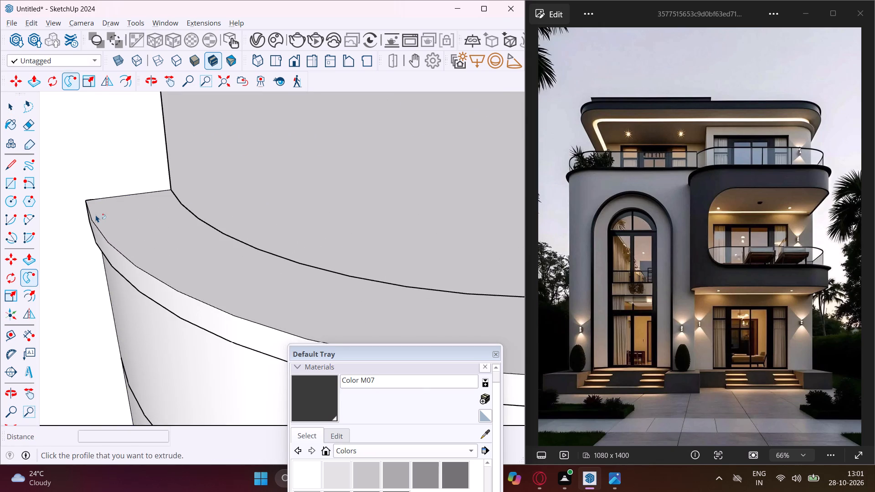
Push/pull the narrow underside strip of the swept terrace edging by about 1 9/16".
{"action": "scroll", "coordinate": [96, 215], "scroll_direction": "down", "scroll_amount": 6}
{"action": "middle_click_drag", "start_coordinate": [129, 247], "coordinate": [255, 33]}
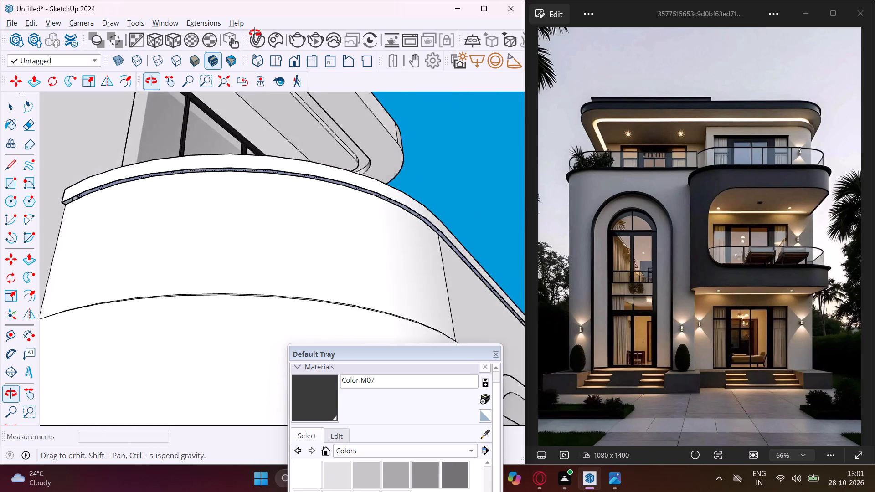
{"action": "middle_click_drag", "start_coordinate": [255, 33], "coordinate": [267, 21]}
{"action": "scroll", "coordinate": [106, 177], "scroll_direction": "up", "scroll_amount": 6}
{"action": "key", "text": "Escape"}
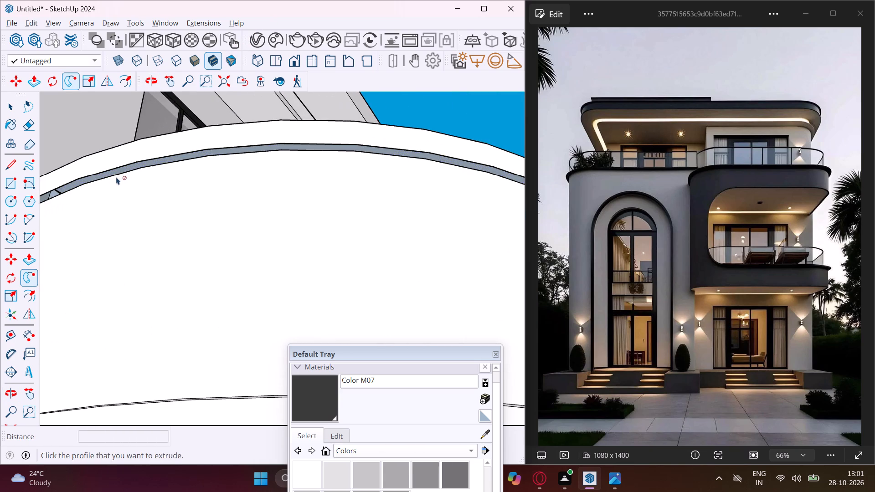
{"action": "key", "text": "space"}
{"action": "middle_click_drag", "start_coordinate": [125, 173], "coordinate": [133, 136]}
{"action": "scroll", "coordinate": [122, 165], "scroll_direction": "up", "scroll_amount": 4}
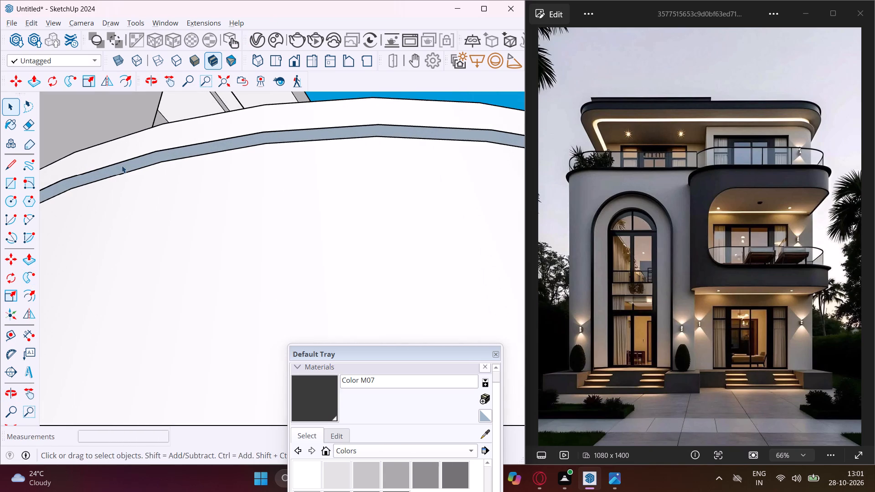
{"action": "left_click", "coordinate": [122, 167]}
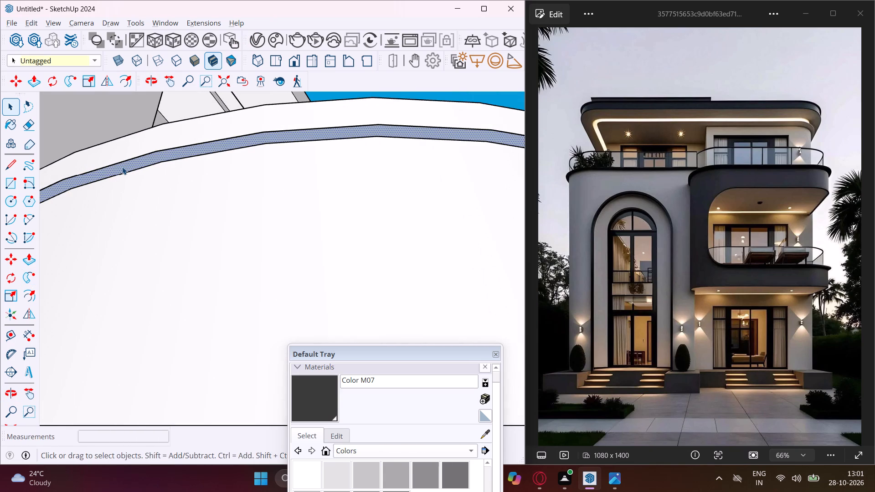
{"action": "key", "text": "p"}
{"action": "left_click", "coordinate": [122, 167]}
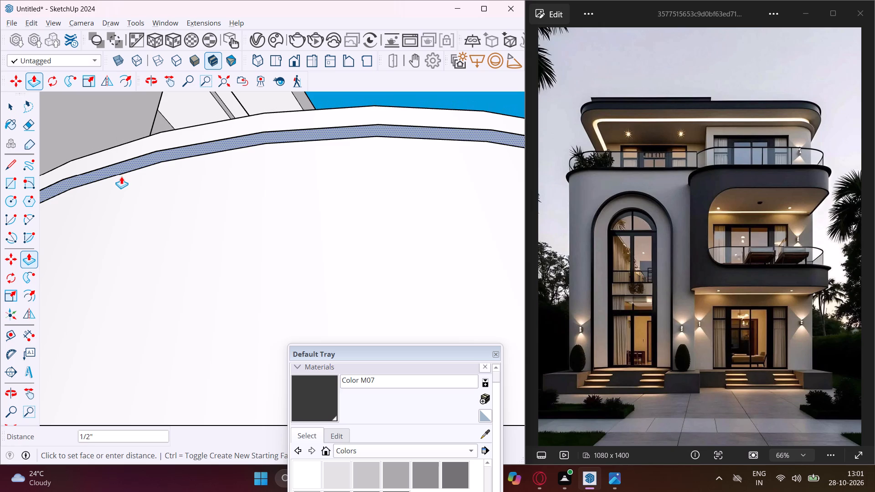
{"action": "left_click", "coordinate": [76, 177]}
{"action": "key", "text": "Escape"}
{"action": "key", "text": "space"}
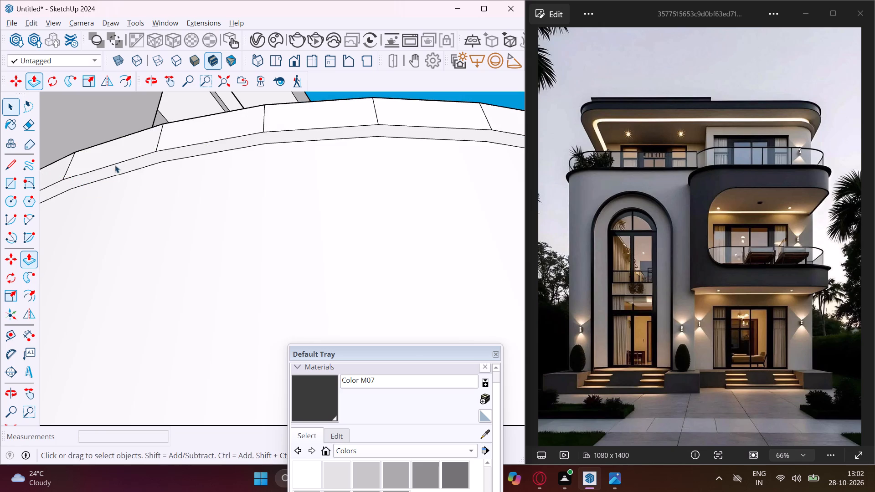
Offset the outline of the terrace edging's top face inward by about 2 3/16".
{"action": "middle_click_drag", "start_coordinate": [121, 157], "coordinate": [94, 394]}
{"action": "scroll", "coordinate": [111, 272], "scroll_direction": "down", "scroll_amount": 5}
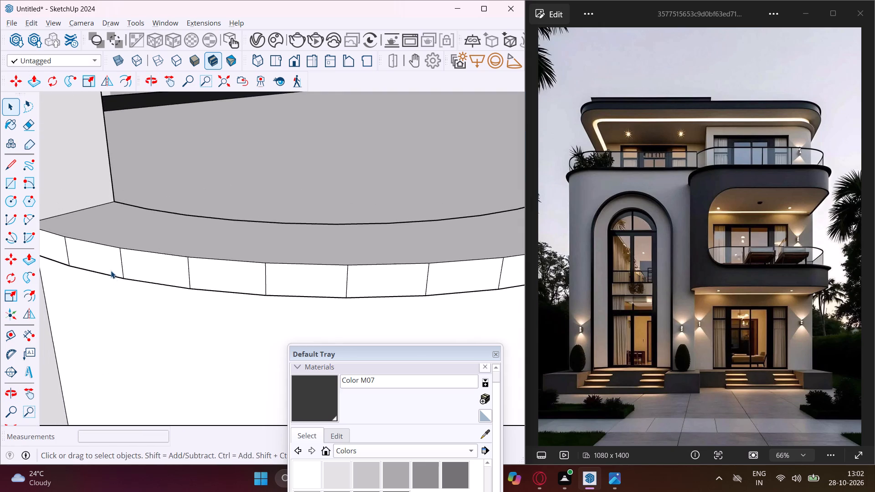
{"action": "scroll", "coordinate": [111, 268], "scroll_direction": "down", "scroll_amount": 17}
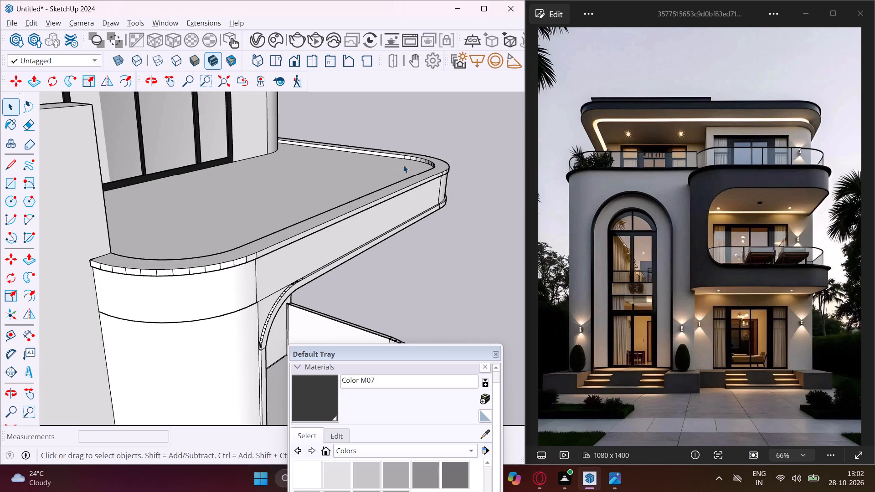
{"action": "middle_click_drag", "start_coordinate": [420, 160], "coordinate": [135, 234]}
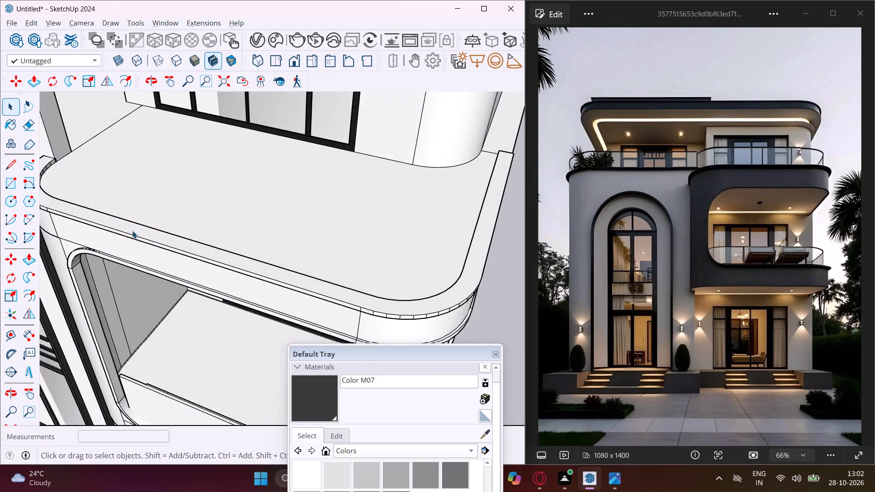
{"action": "scroll", "coordinate": [130, 228], "scroll_direction": "down", "scroll_amount": 6}
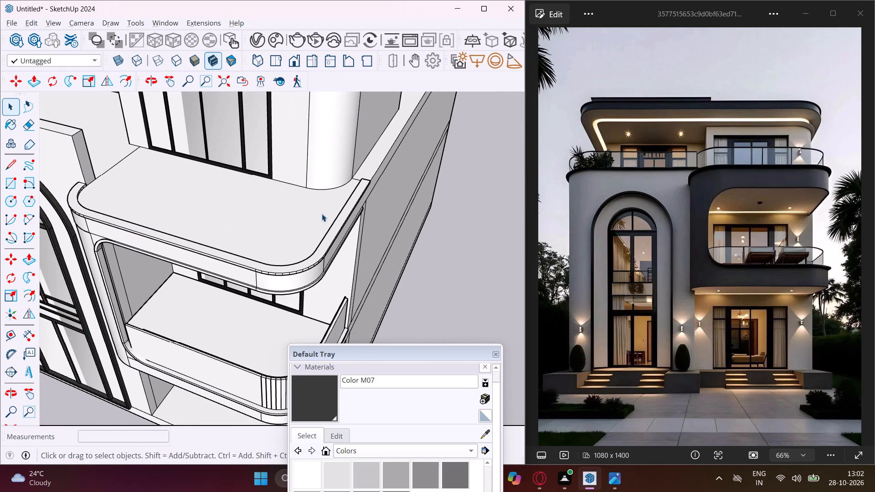
{"action": "scroll", "coordinate": [371, 186], "scroll_direction": "up", "scroll_amount": 4}
{"action": "middle_click_drag", "start_coordinate": [350, 194], "coordinate": [365, 205]}
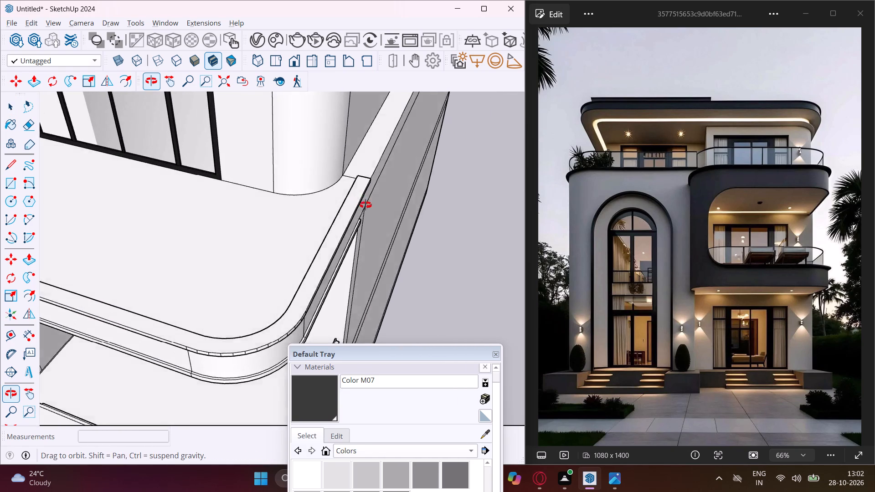
{"action": "middle_click_drag", "start_coordinate": [365, 205], "coordinate": [402, 219]}
{"action": "scroll", "coordinate": [369, 193], "scroll_direction": "up", "scroll_amount": 3}
{"action": "left_click", "coordinate": [357, 190]}
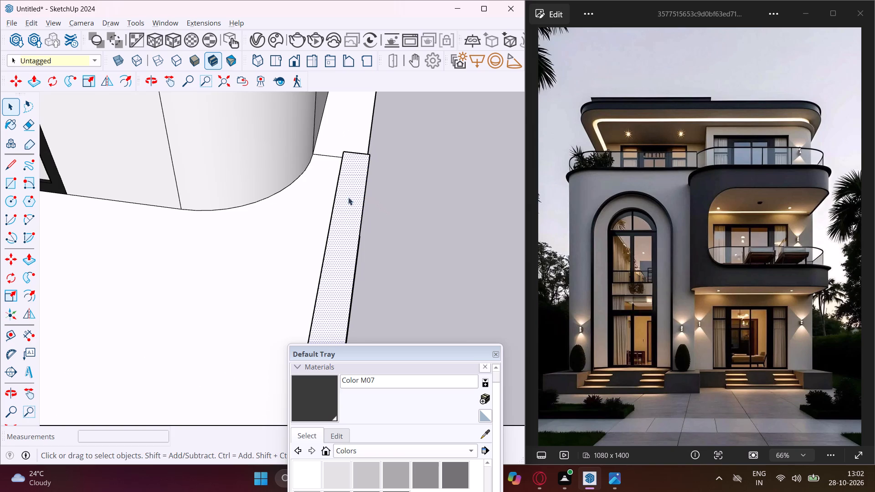
{"action": "left_click", "coordinate": [30, 292]}
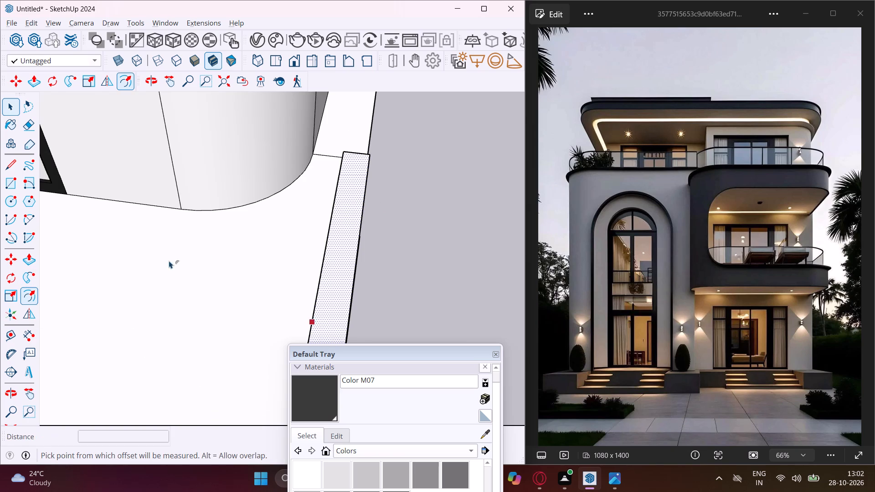
{"action": "scroll", "coordinate": [336, 238], "scroll_direction": "up", "scroll_amount": 3}
{"action": "left_click", "coordinate": [332, 236]}
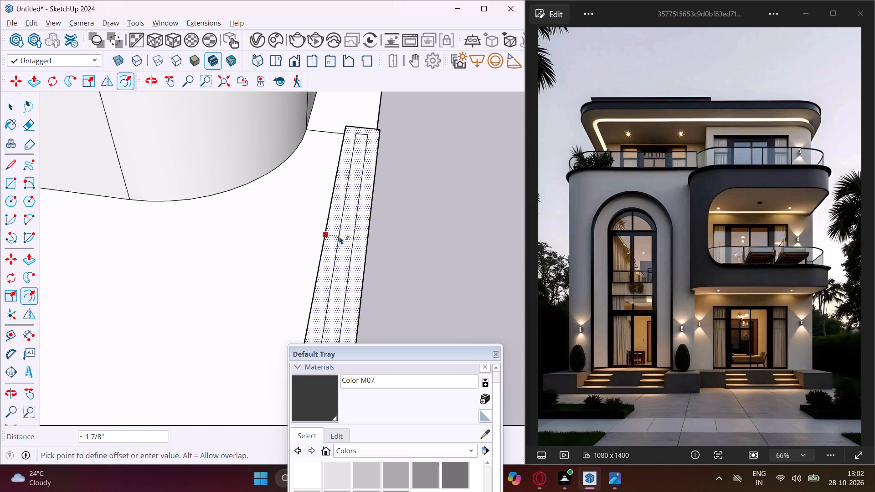
{"action": "left_click", "coordinate": [341, 238]}
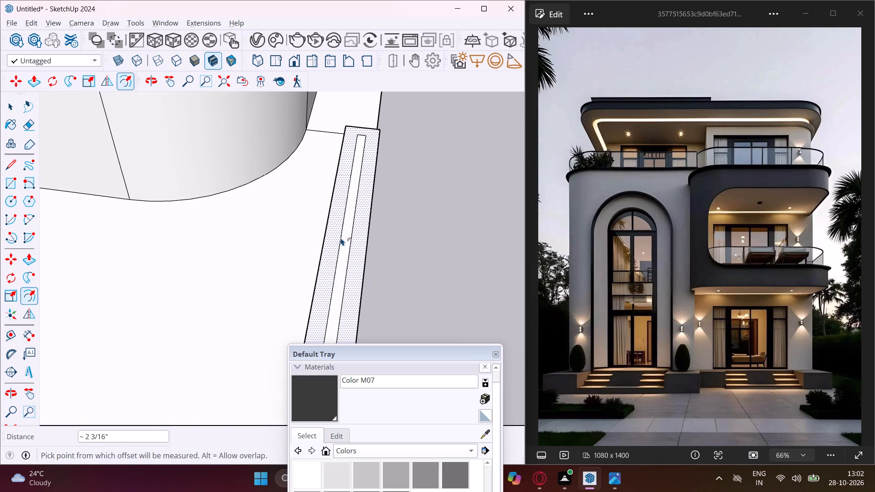
{"action": "key", "text": "Escape"}
{"action": "key", "text": "space"}
Extrude the inset strip on top of the terrace edging upward 3' as the upper balcony railing.
{"action": "left_click", "coordinate": [346, 242]}
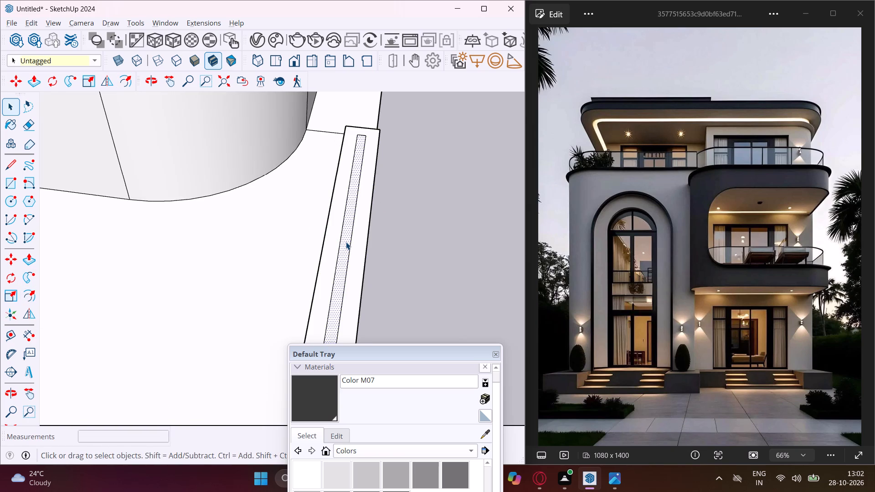
{"action": "key", "text": "p"}
{"action": "left_click", "coordinate": [346, 242]}
{"action": "middle_click_drag", "start_coordinate": [347, 227], "coordinate": [334, 209]}
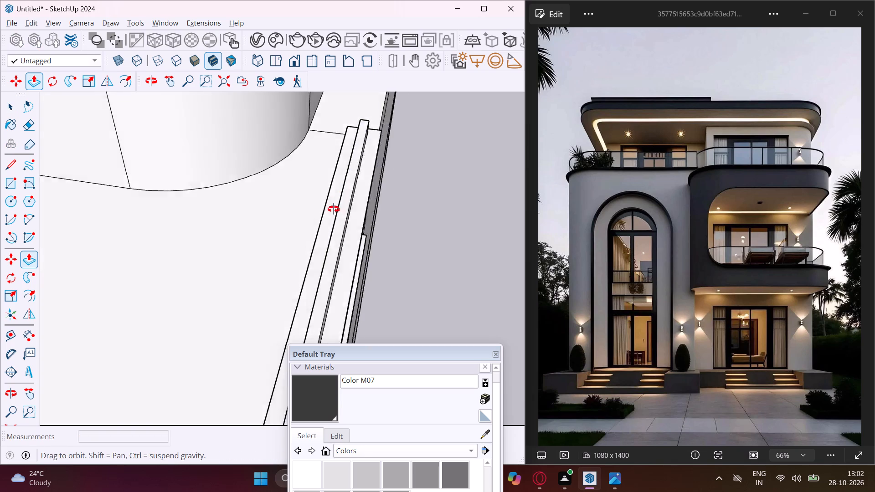
{"action": "middle_click_drag", "start_coordinate": [334, 209], "coordinate": [306, 163]}
{"action": "type", "text": "3'"}
{"action": "key", "text": "Return"}
{"action": "scroll", "coordinate": [332, 178], "scroll_direction": "down", "scroll_amount": 3}
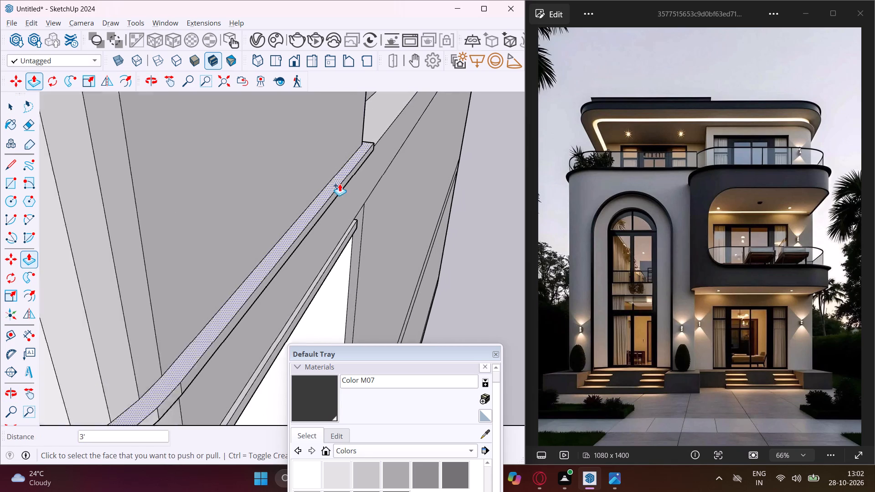
{"action": "scroll", "coordinate": [340, 184], "scroll_direction": "down", "scroll_amount": 17}
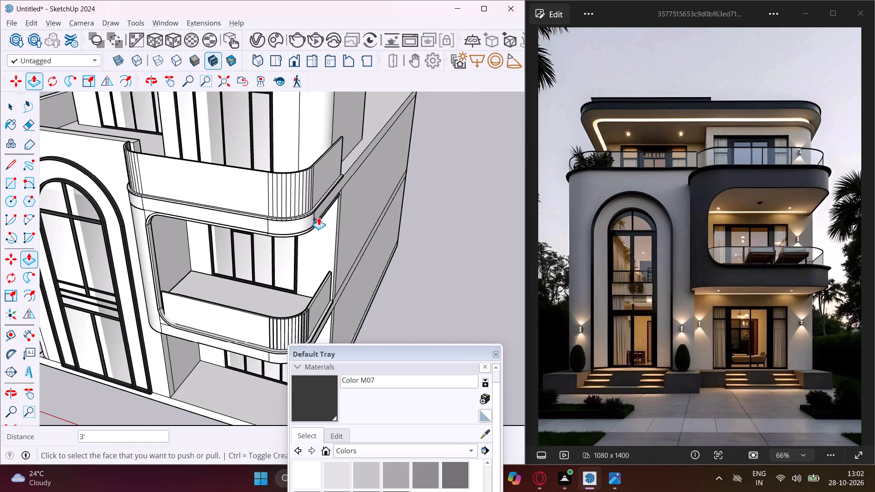
Draw a narrow rectangle about 11/16" by 9" across the parapet top above the arched-window block, starting at the upper-floor side wall's corner.
{"action": "scroll", "coordinate": [333, 276], "scroll_direction": "up", "scroll_amount": 3}
{"action": "middle_click_drag", "start_coordinate": [333, 274], "coordinate": [267, 266]}
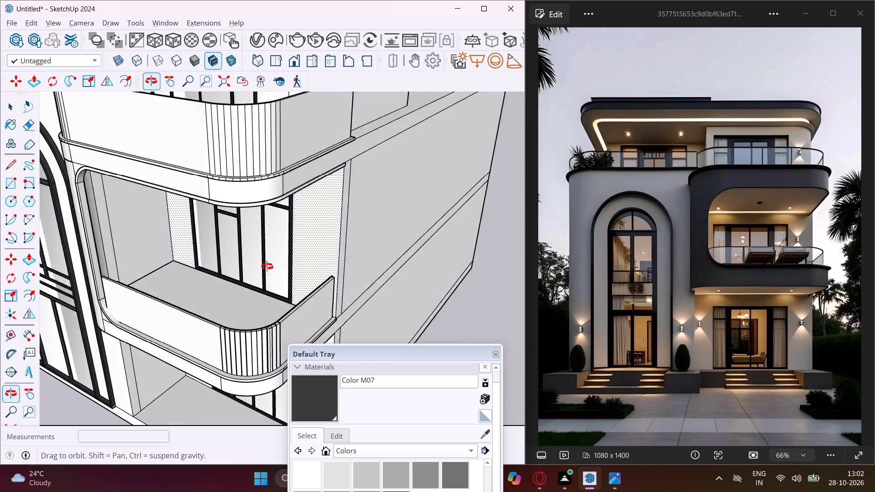
{"action": "middle_click_drag", "start_coordinate": [267, 266], "coordinate": [441, 261]}
{"action": "scroll", "coordinate": [413, 241], "scroll_direction": "down", "scroll_amount": 7}
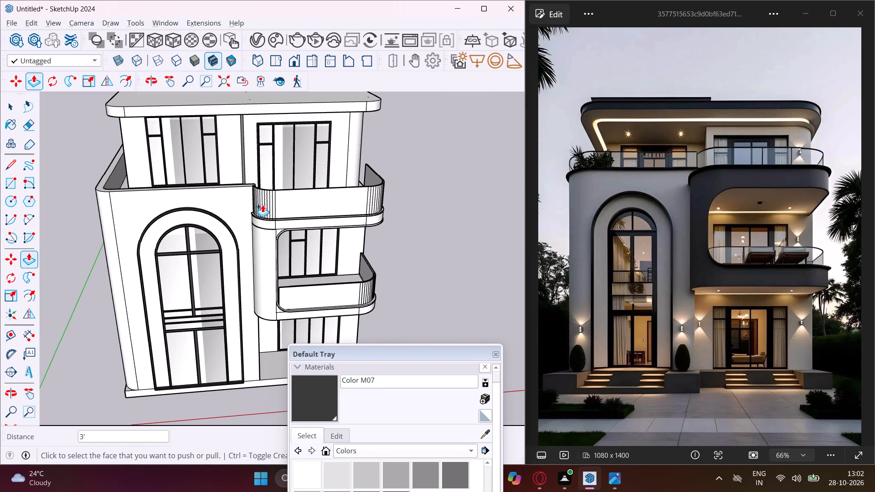
{"action": "middle_click_drag", "start_coordinate": [250, 171], "coordinate": [445, 199]}
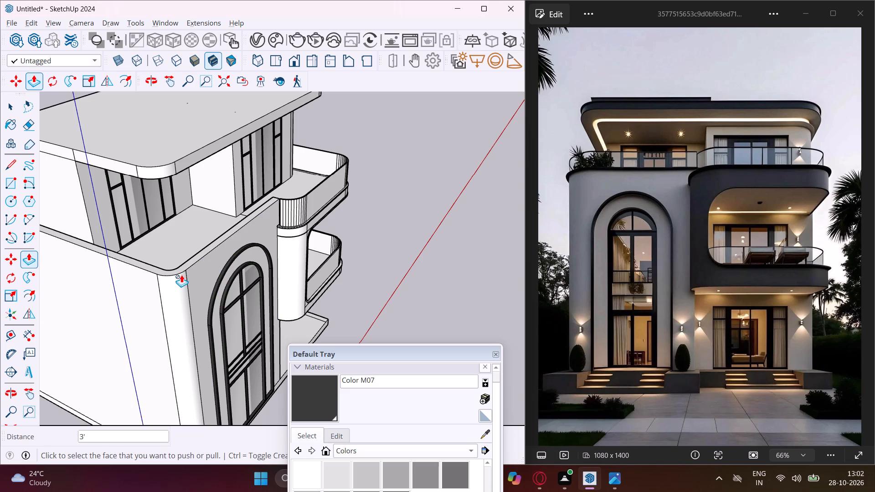
{"action": "key", "text": "Escape"}
{"action": "key", "text": "space"}
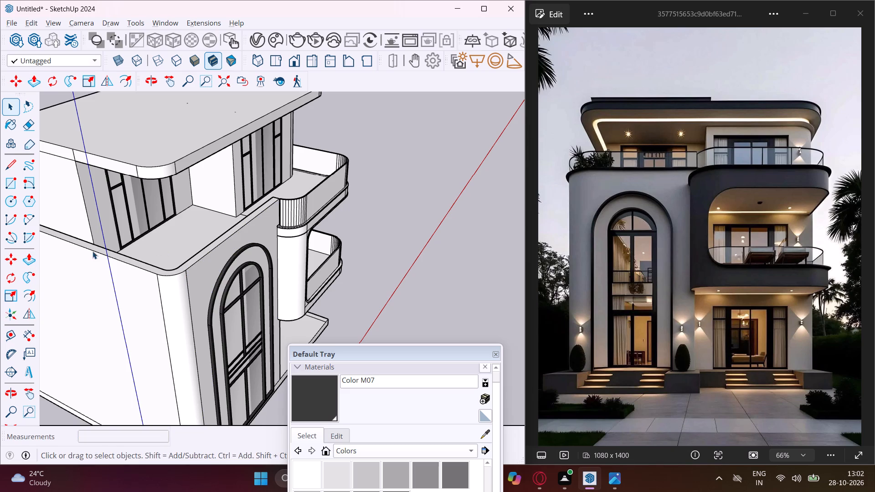
{"action": "middle_click_drag", "start_coordinate": [93, 250], "coordinate": [150, 288]}
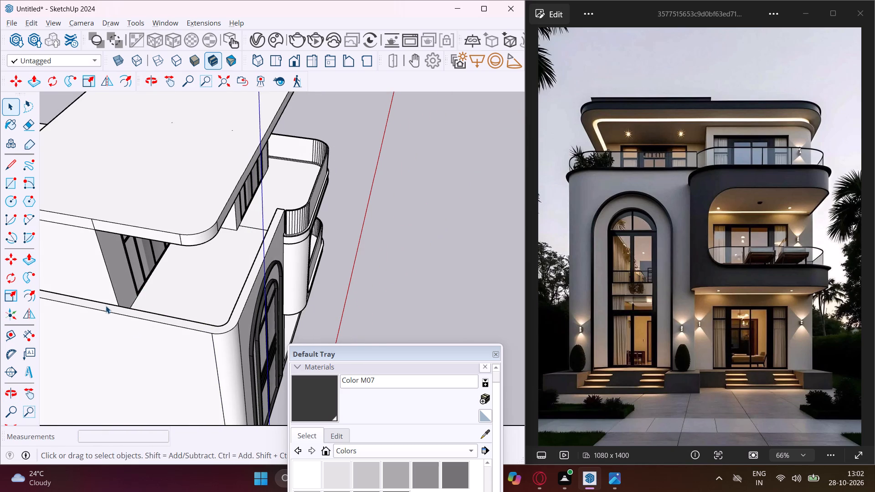
{"action": "scroll", "coordinate": [106, 306], "scroll_direction": "up", "scroll_amount": 7}
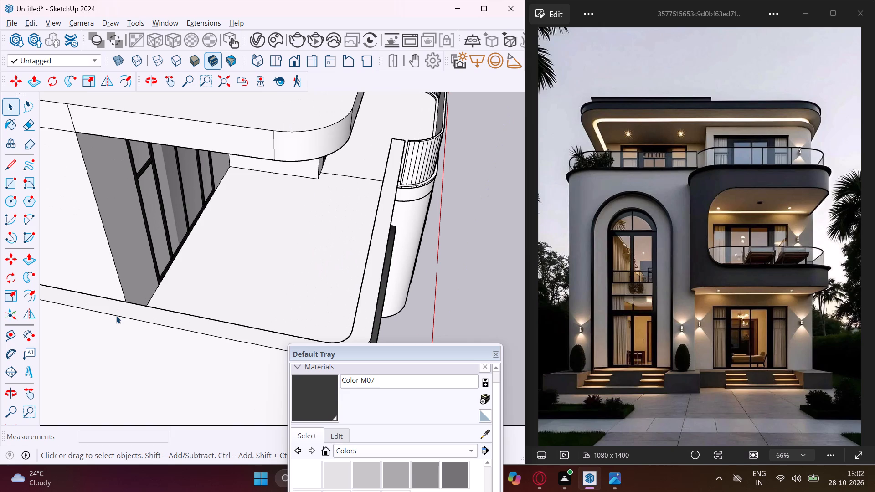
{"action": "left_click", "coordinate": [15, 186]}
{"action": "scroll", "coordinate": [113, 323], "scroll_direction": "up", "scroll_amount": 7}
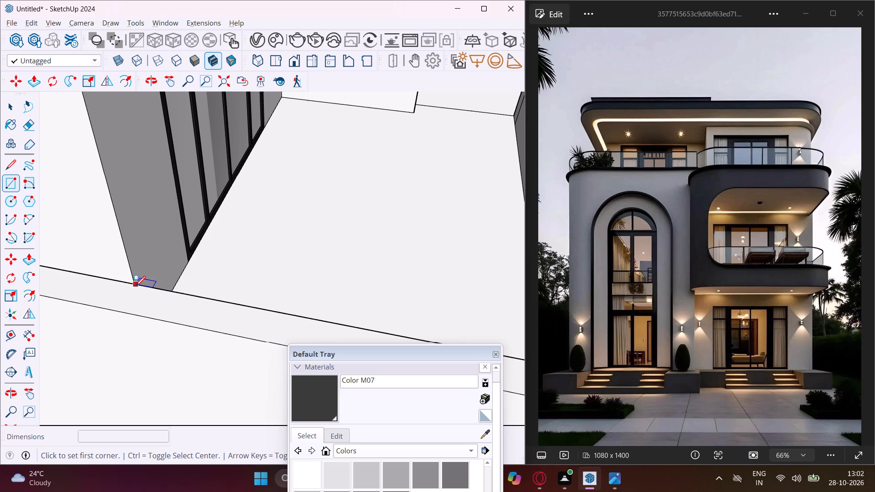
{"action": "scroll", "coordinate": [132, 286], "scroll_direction": "up", "scroll_amount": 12}
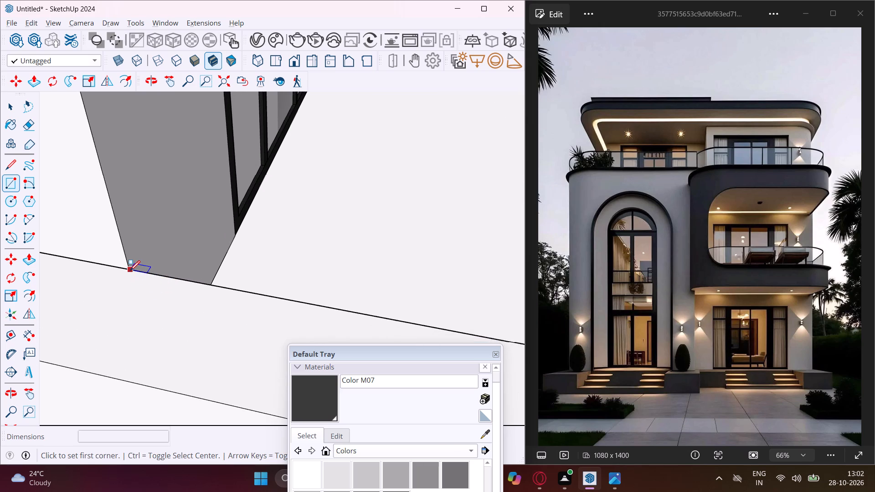
{"action": "left_click", "coordinate": [130, 271]}
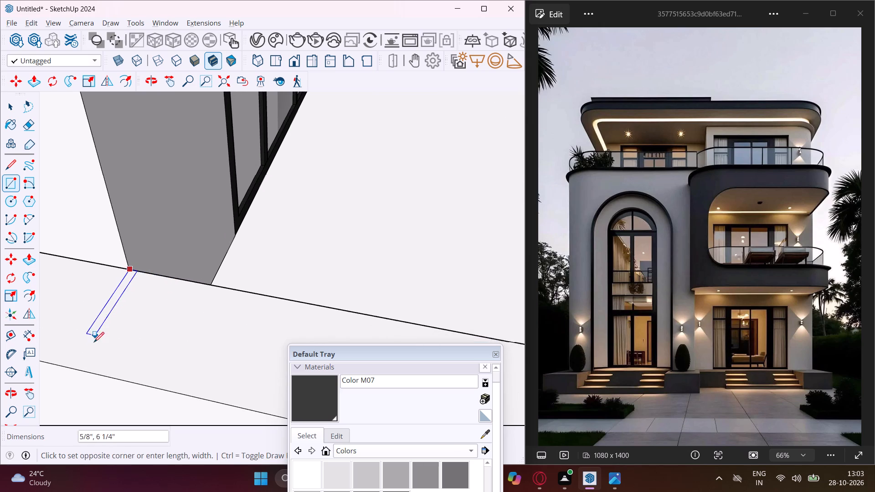
{"action": "left_click", "coordinate": [55, 363]}
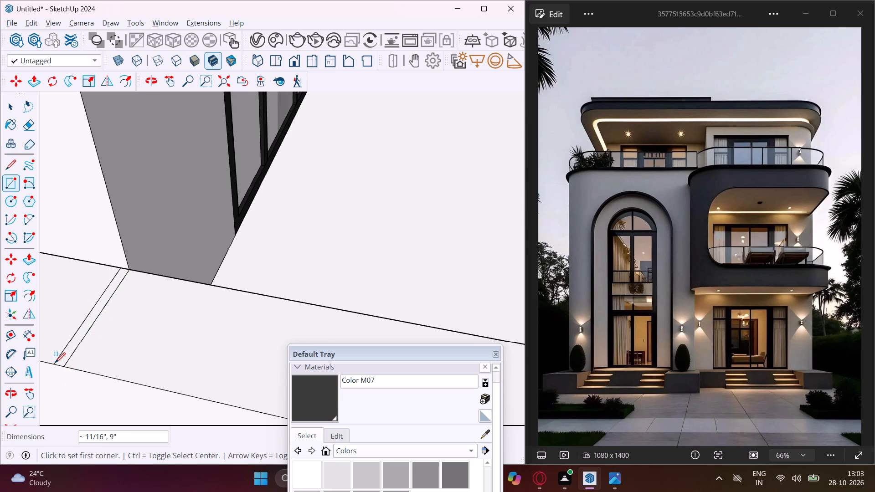
{"action": "key", "text": "Escape"}
{"action": "key", "text": "space"}
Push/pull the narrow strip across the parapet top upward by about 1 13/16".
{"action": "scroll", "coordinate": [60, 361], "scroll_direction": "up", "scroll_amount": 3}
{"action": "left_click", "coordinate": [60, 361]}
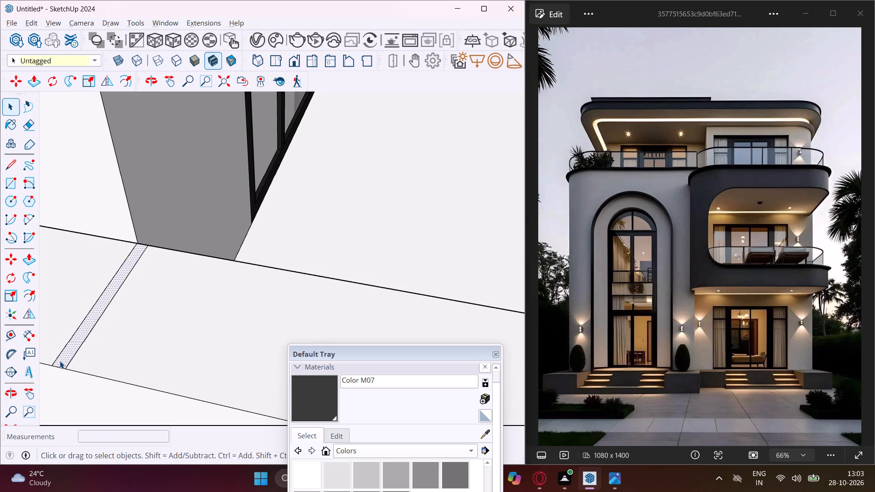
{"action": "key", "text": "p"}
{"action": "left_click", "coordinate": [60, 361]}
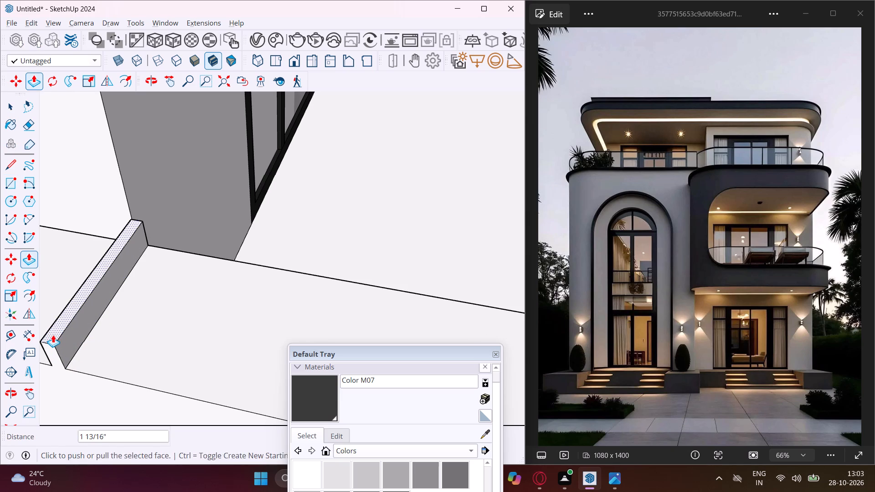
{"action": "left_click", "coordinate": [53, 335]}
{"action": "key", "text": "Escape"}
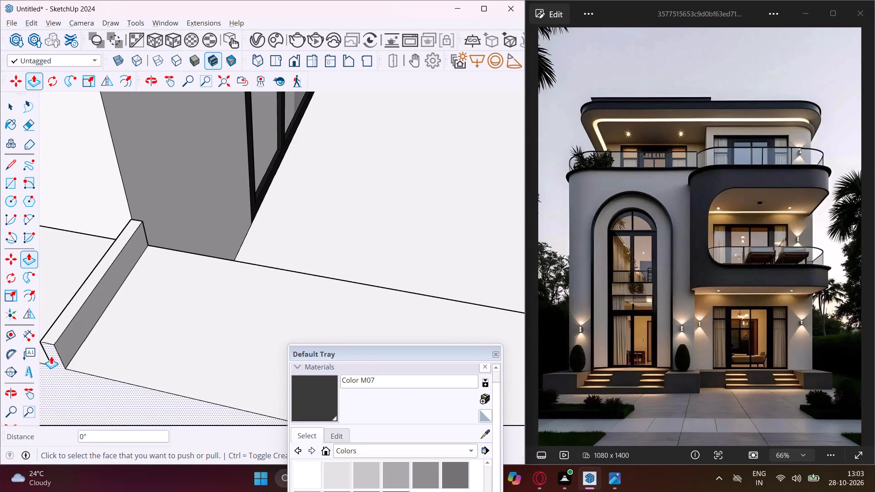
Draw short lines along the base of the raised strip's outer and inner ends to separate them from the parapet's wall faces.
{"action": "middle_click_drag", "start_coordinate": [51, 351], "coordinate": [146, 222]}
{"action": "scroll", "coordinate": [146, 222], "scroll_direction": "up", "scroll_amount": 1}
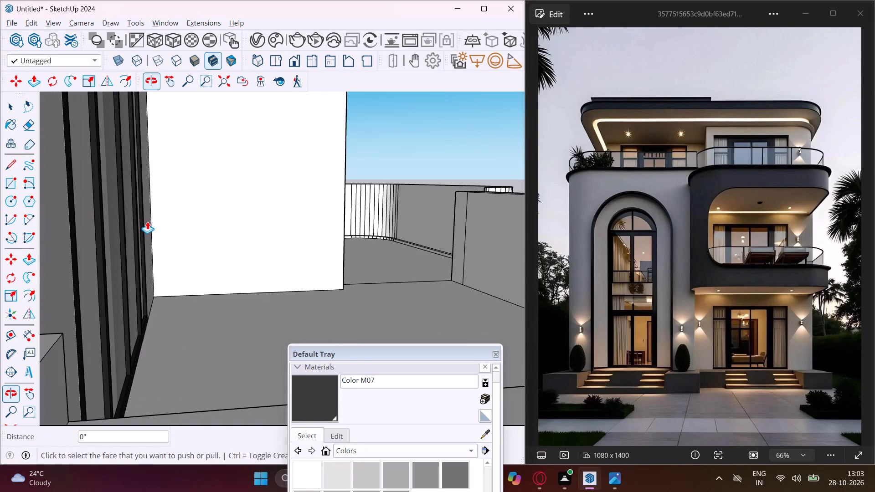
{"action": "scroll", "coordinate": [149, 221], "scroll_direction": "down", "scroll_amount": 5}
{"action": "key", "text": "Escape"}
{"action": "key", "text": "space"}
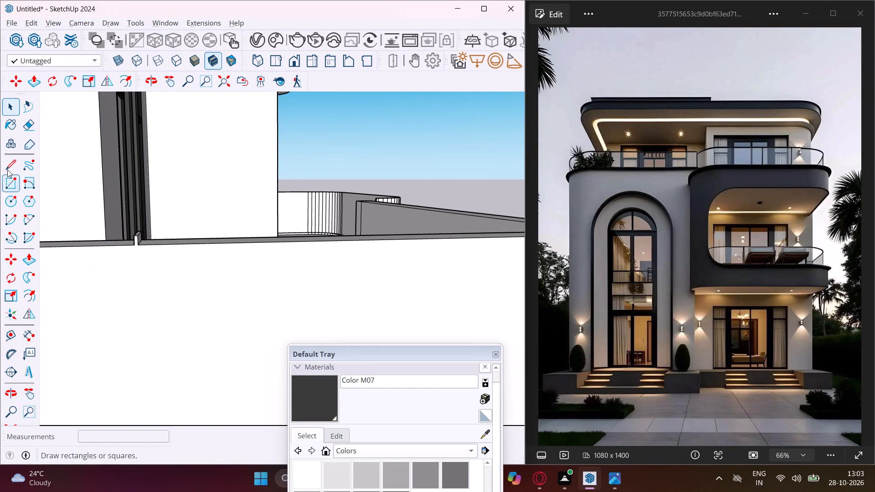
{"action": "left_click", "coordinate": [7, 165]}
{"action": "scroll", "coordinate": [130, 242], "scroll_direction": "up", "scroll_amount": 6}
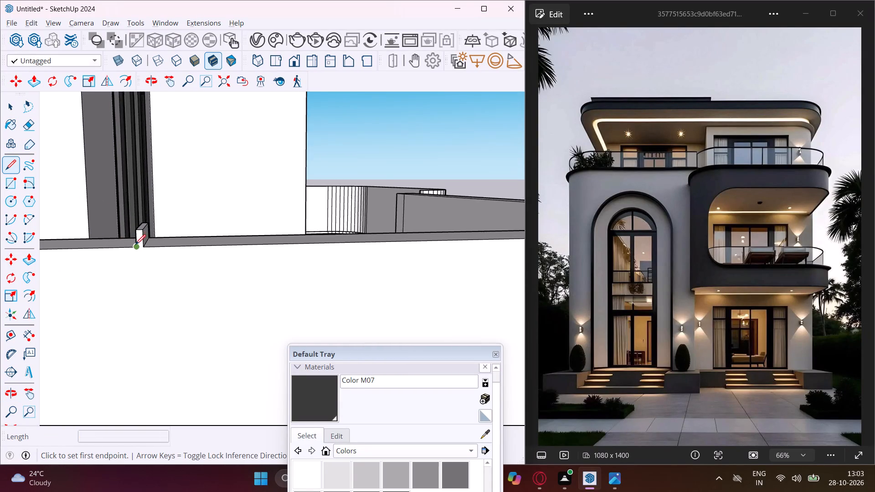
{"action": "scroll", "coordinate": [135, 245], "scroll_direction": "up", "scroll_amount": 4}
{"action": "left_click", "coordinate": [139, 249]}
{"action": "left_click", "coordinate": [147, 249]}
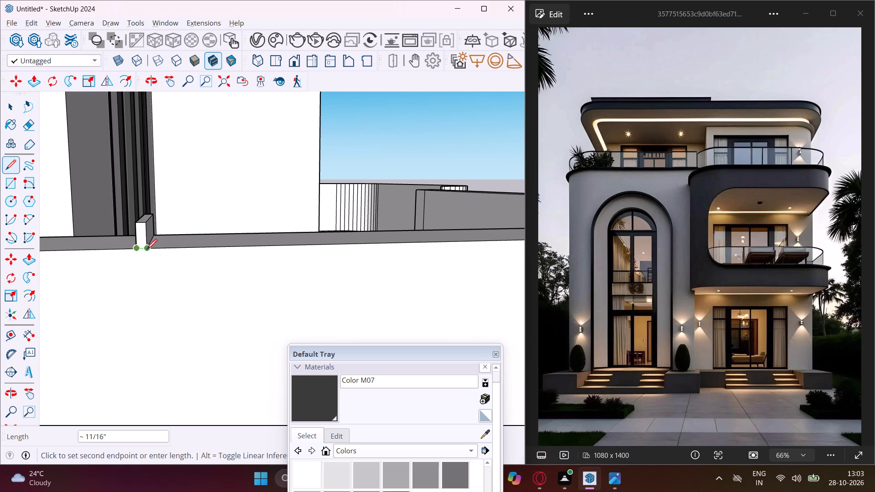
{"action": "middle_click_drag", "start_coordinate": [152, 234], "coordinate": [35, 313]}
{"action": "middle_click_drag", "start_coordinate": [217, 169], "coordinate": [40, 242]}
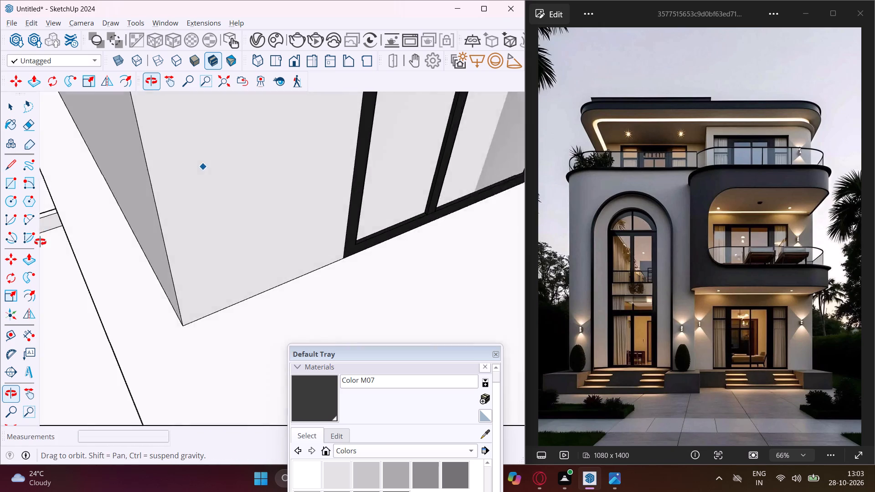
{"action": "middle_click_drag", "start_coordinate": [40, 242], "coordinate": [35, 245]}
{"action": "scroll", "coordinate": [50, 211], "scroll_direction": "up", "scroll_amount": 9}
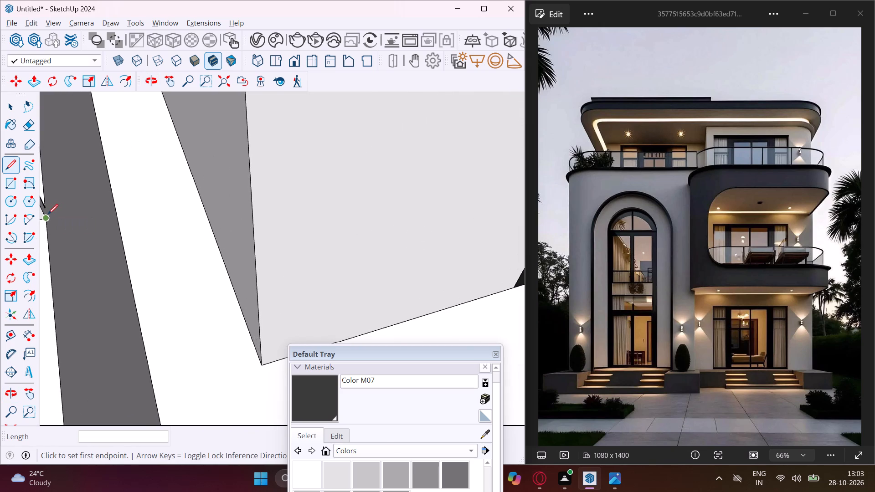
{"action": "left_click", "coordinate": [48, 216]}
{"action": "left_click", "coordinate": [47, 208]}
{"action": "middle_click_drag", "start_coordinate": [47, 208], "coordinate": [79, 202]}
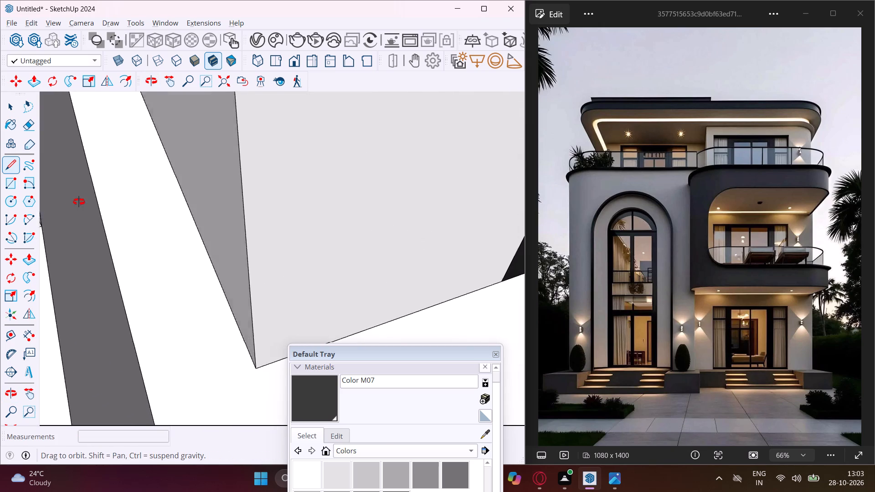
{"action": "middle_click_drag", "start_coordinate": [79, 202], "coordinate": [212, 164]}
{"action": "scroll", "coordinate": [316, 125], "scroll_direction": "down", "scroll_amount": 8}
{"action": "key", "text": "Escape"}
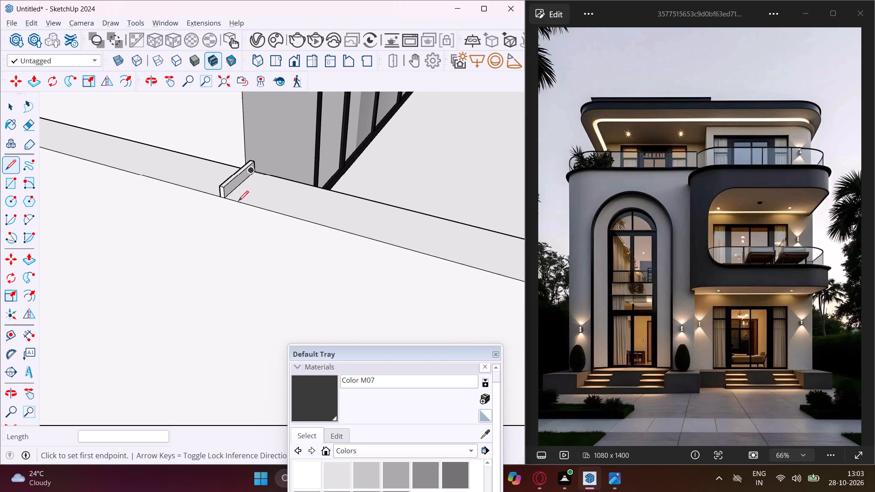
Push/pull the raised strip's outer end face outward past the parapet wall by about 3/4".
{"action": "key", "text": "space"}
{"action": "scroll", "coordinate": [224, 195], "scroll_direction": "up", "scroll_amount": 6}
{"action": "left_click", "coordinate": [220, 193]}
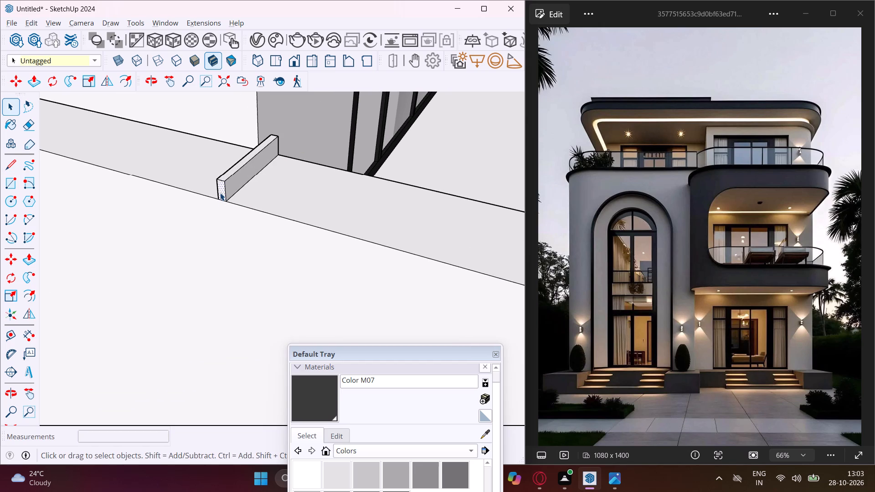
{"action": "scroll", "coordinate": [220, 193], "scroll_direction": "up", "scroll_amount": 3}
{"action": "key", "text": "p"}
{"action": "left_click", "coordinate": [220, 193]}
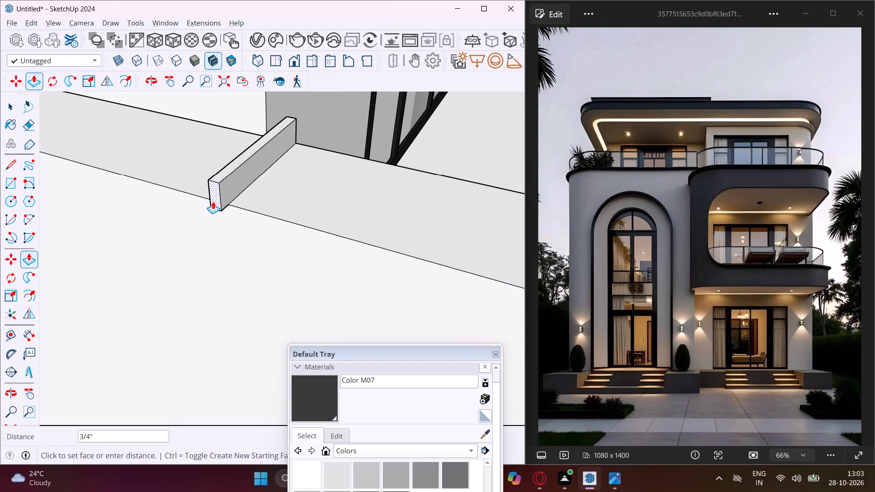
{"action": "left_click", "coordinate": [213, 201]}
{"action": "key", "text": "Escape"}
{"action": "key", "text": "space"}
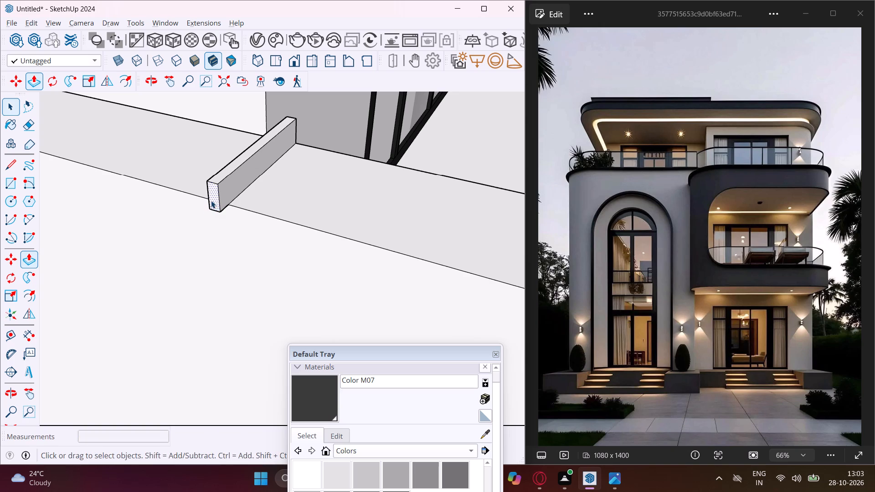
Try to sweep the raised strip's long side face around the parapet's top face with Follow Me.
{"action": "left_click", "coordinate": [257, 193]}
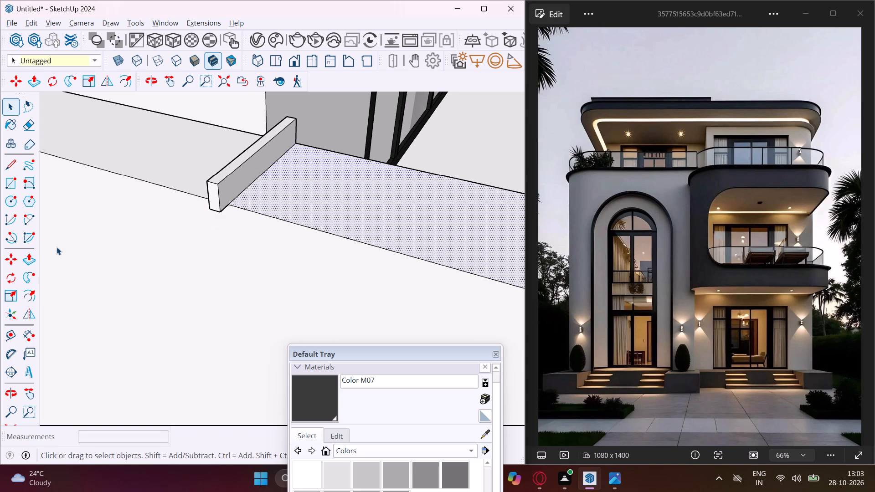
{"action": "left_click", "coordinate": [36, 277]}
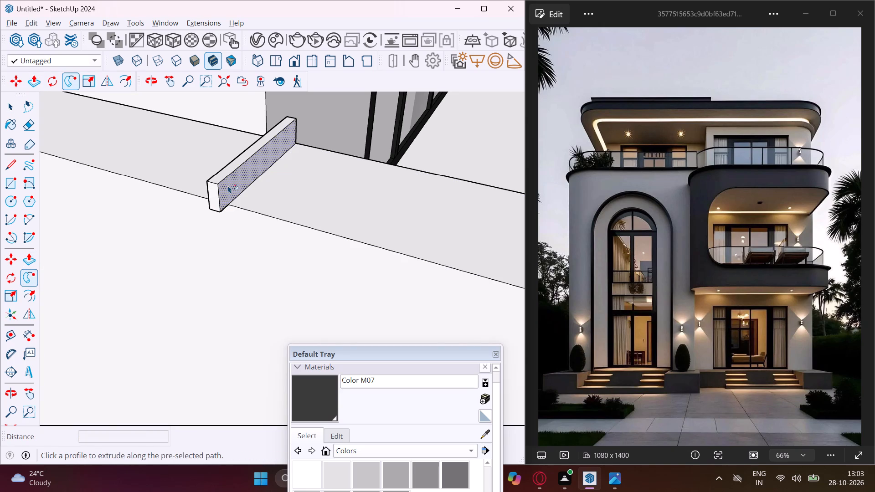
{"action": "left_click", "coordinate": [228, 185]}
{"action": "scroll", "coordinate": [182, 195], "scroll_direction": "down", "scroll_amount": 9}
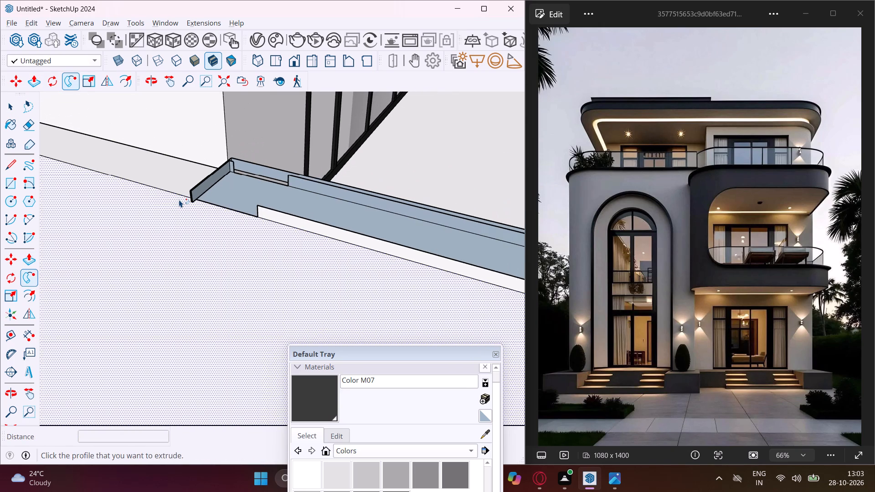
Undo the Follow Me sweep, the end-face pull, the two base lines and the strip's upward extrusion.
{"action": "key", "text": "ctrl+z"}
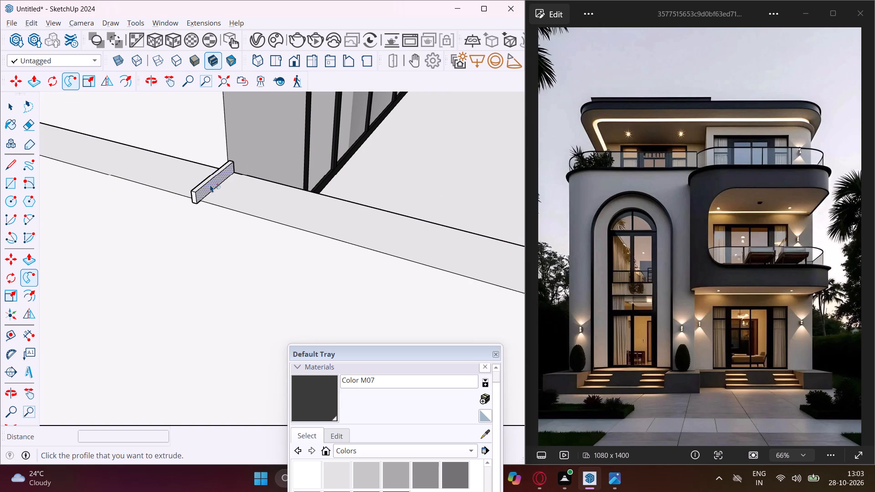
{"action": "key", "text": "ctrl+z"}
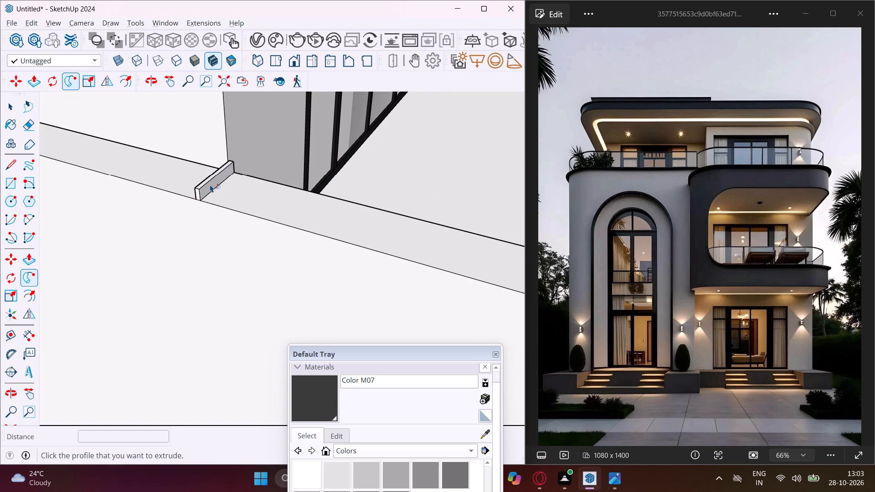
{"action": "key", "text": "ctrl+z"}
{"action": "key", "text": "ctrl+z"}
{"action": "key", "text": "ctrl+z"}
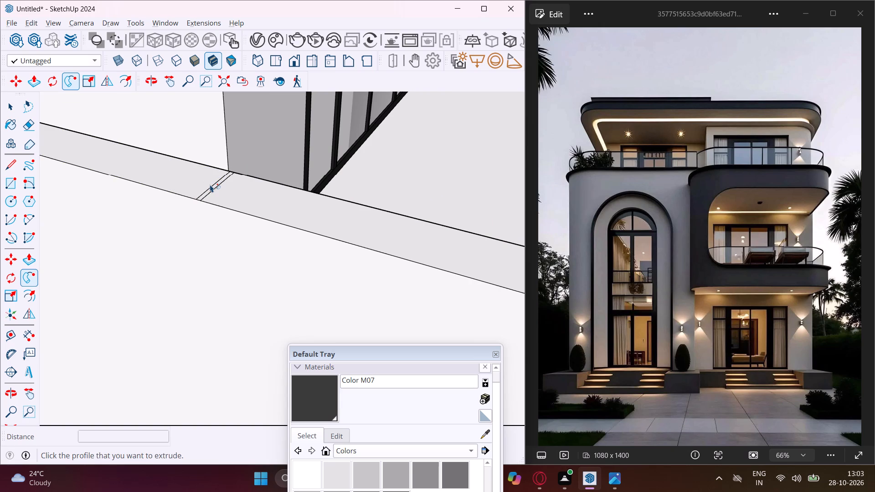
Push/pull the narrow strip across the parapet top upward by about 1 1/16".
{"action": "scroll", "coordinate": [210, 184], "scroll_direction": "up", "scroll_amount": 3}
{"action": "key", "text": "Escape"}
{"action": "scroll", "coordinate": [216, 190], "scroll_direction": "up", "scroll_amount": 3}
{"action": "key", "text": "space"}
{"action": "scroll", "coordinate": [216, 190], "scroll_direction": "up", "scroll_amount": 4}
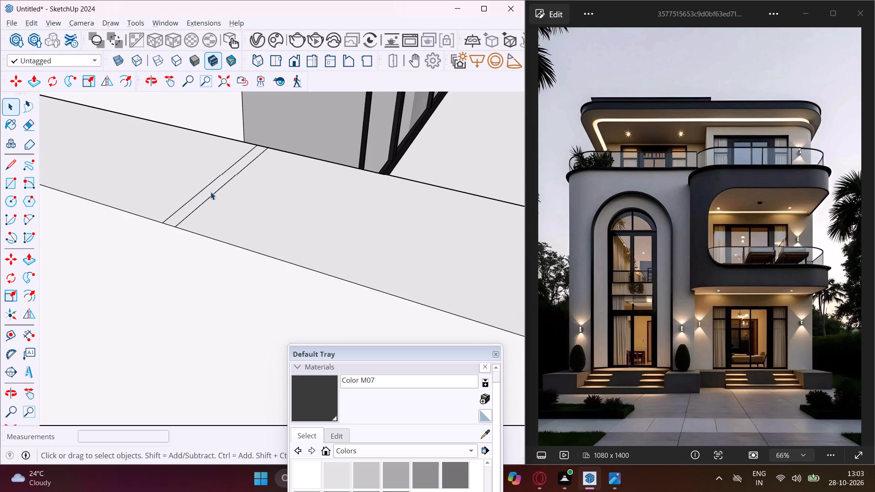
{"action": "middle_click_drag", "start_coordinate": [211, 192], "coordinate": [246, 234]}
{"action": "scroll", "coordinate": [245, 234], "scroll_direction": "up", "scroll_amount": 1}
{"action": "left_click", "coordinate": [178, 236]}
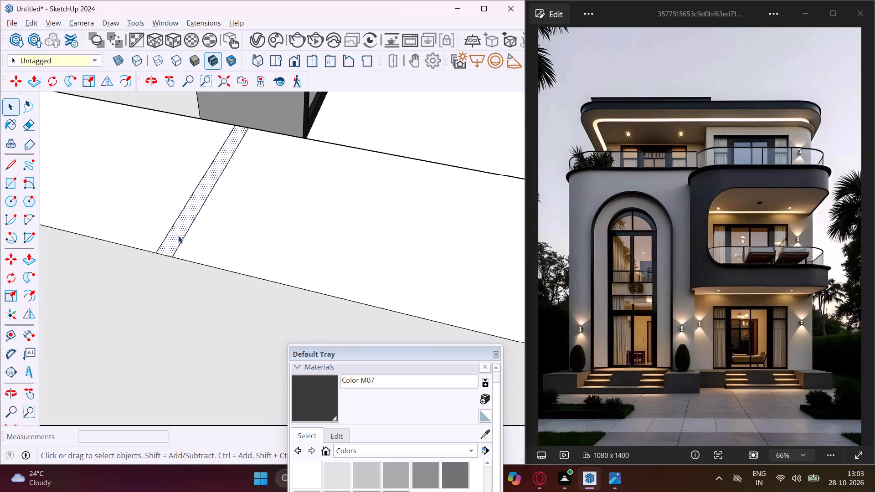
{"action": "key", "text": "p"}
{"action": "left_click", "coordinate": [178, 236]}
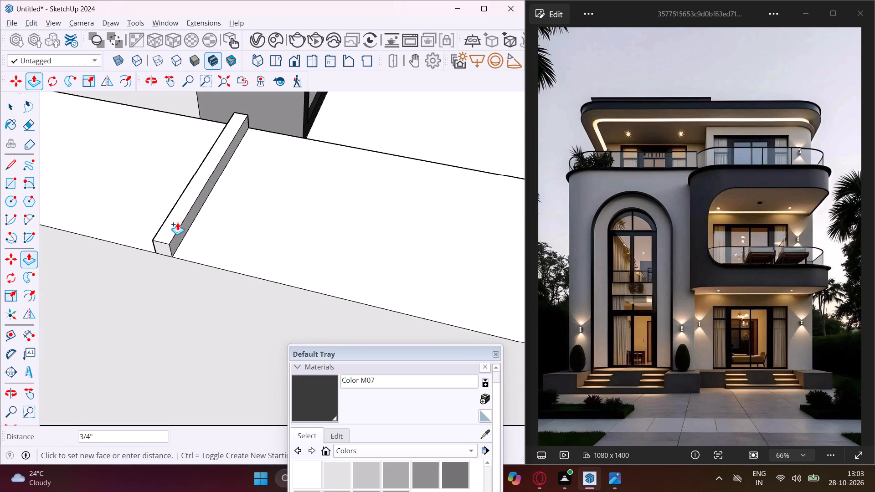
{"action": "left_click", "coordinate": [174, 217]}
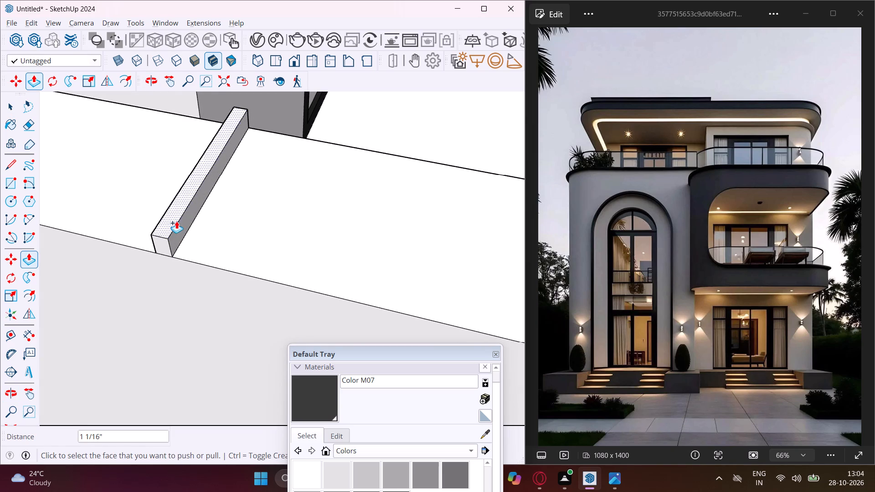
{"action": "scroll", "coordinate": [179, 229], "scroll_direction": "down", "scroll_amount": 5}
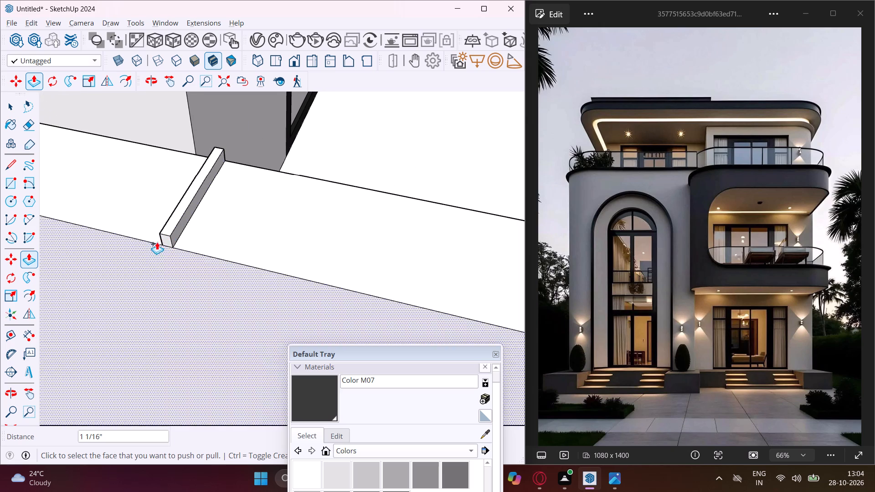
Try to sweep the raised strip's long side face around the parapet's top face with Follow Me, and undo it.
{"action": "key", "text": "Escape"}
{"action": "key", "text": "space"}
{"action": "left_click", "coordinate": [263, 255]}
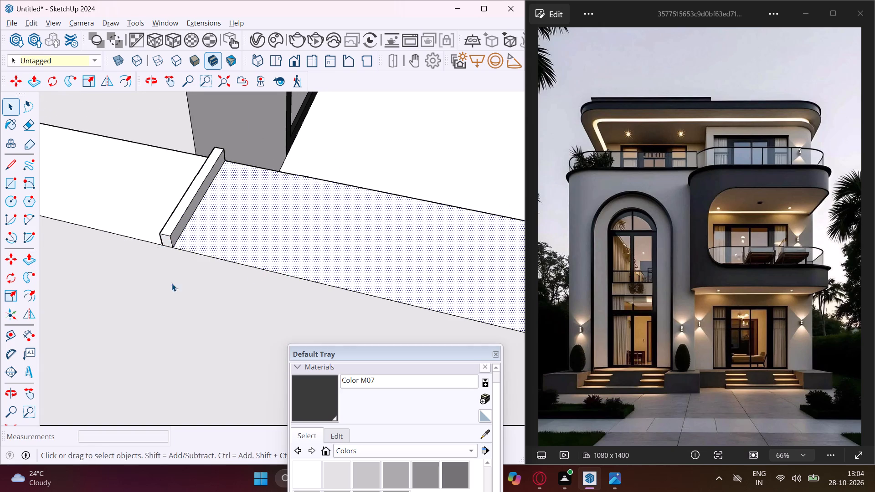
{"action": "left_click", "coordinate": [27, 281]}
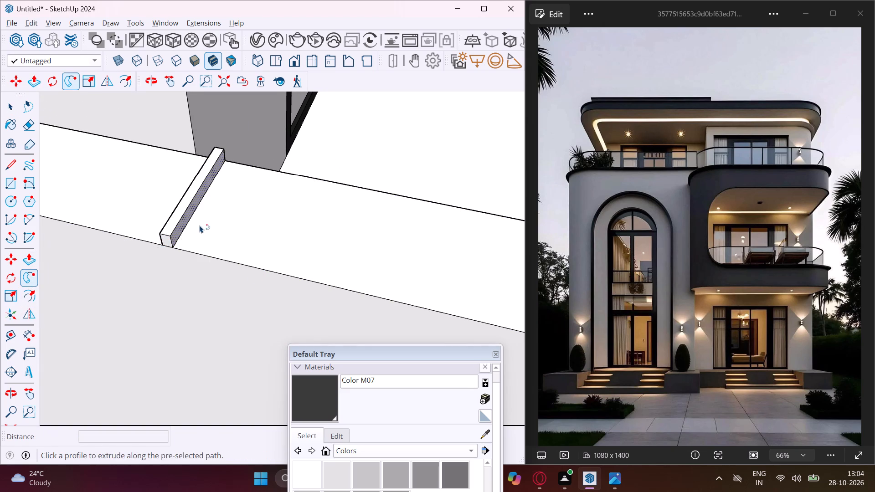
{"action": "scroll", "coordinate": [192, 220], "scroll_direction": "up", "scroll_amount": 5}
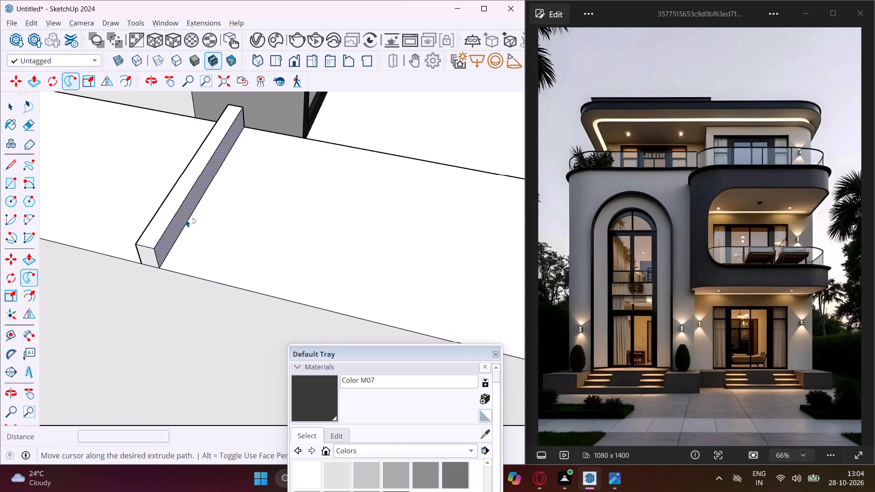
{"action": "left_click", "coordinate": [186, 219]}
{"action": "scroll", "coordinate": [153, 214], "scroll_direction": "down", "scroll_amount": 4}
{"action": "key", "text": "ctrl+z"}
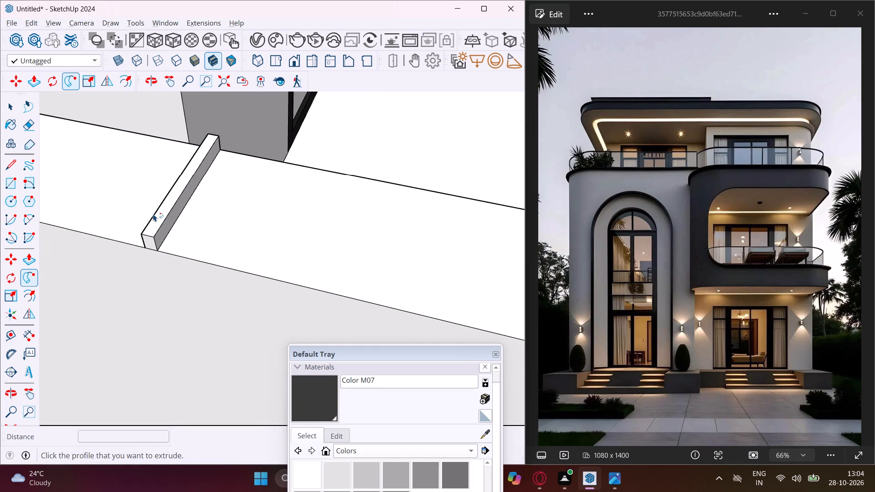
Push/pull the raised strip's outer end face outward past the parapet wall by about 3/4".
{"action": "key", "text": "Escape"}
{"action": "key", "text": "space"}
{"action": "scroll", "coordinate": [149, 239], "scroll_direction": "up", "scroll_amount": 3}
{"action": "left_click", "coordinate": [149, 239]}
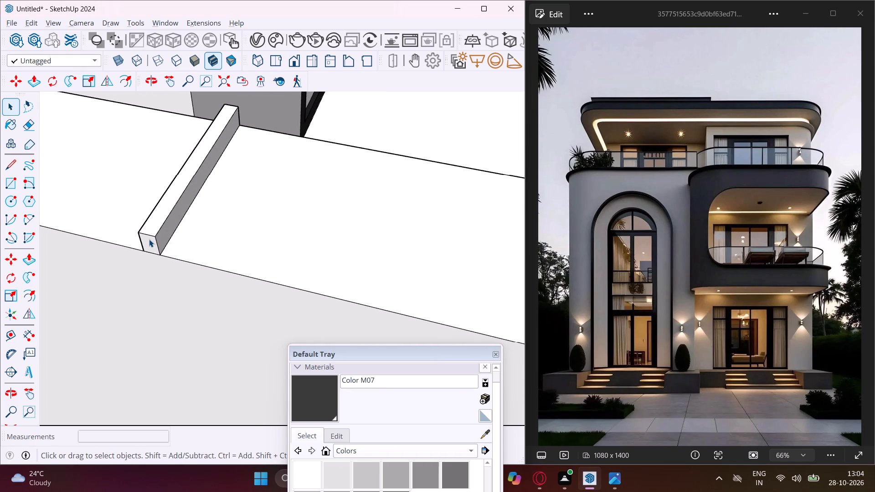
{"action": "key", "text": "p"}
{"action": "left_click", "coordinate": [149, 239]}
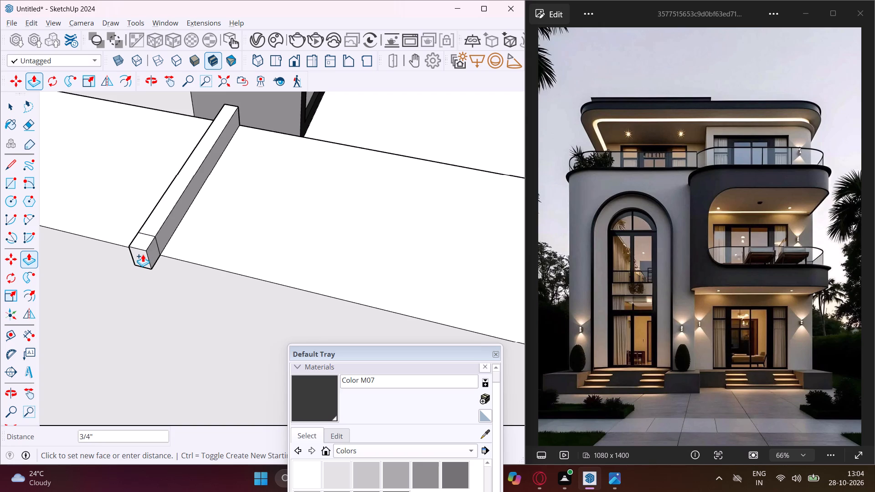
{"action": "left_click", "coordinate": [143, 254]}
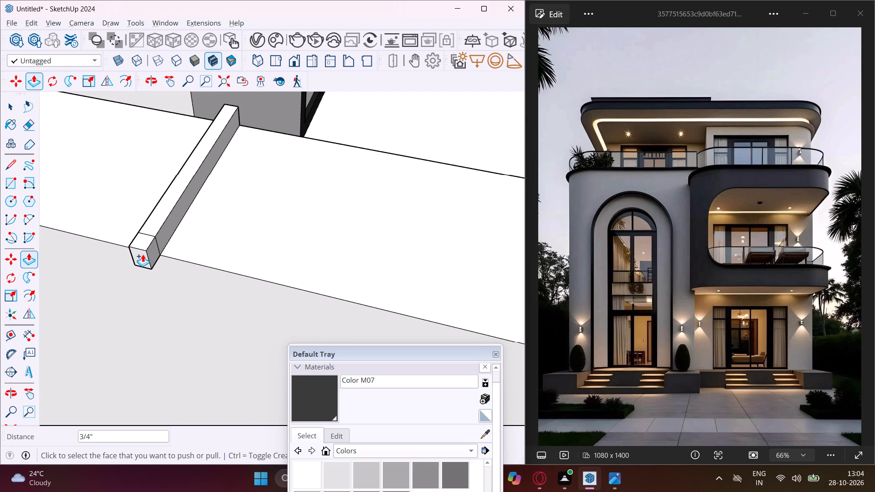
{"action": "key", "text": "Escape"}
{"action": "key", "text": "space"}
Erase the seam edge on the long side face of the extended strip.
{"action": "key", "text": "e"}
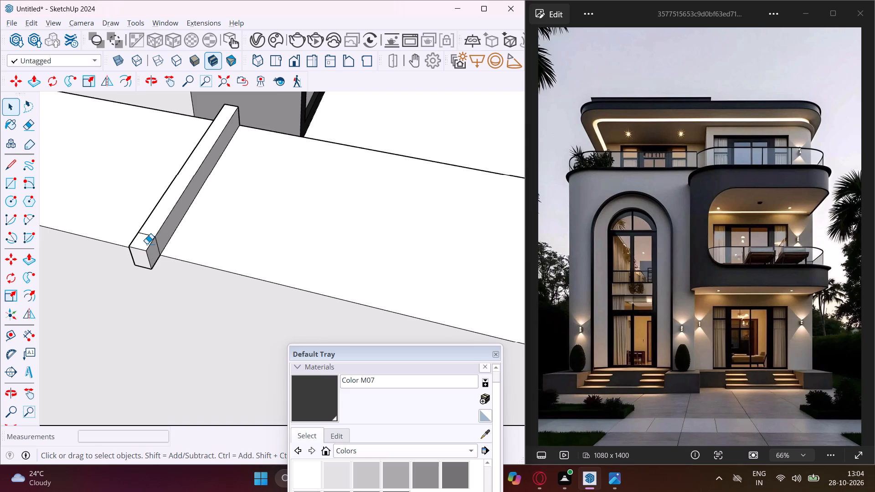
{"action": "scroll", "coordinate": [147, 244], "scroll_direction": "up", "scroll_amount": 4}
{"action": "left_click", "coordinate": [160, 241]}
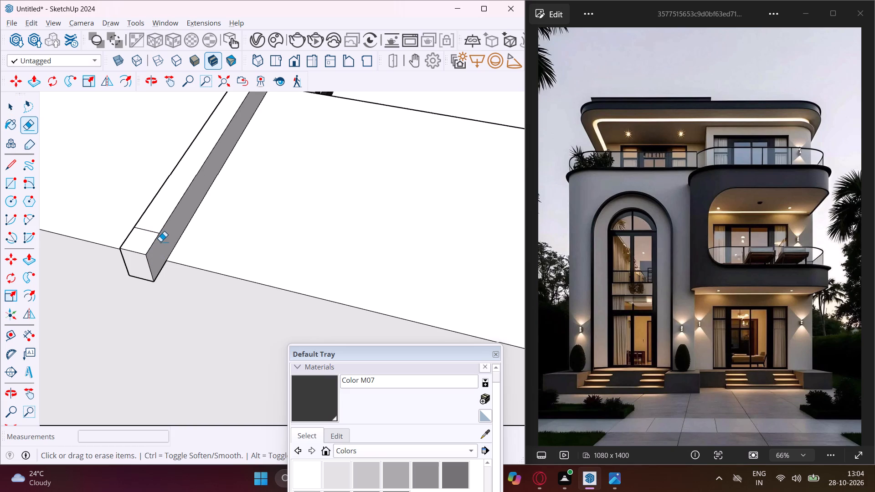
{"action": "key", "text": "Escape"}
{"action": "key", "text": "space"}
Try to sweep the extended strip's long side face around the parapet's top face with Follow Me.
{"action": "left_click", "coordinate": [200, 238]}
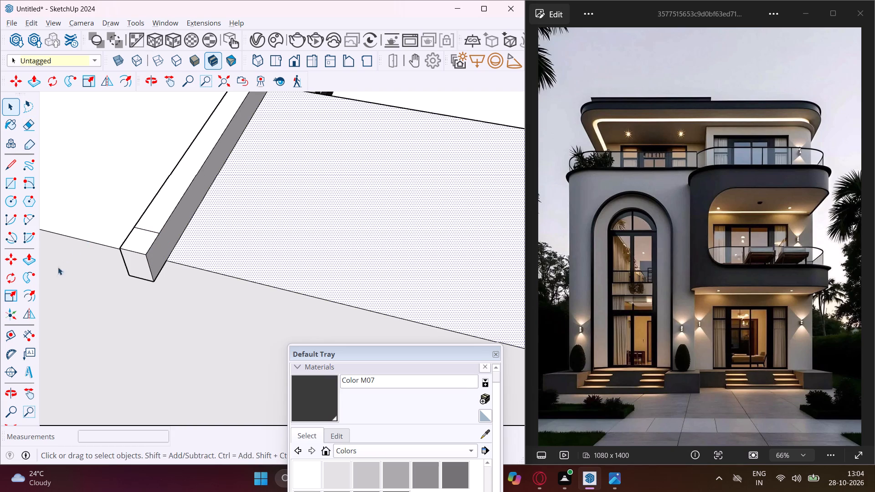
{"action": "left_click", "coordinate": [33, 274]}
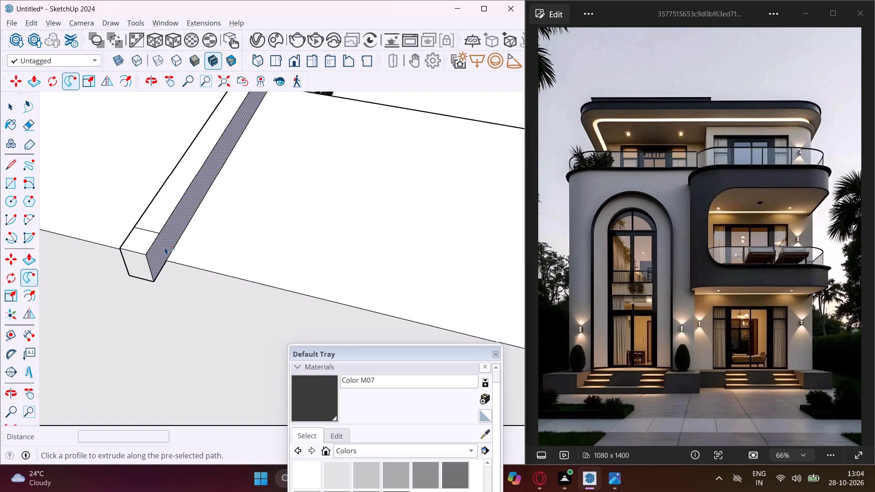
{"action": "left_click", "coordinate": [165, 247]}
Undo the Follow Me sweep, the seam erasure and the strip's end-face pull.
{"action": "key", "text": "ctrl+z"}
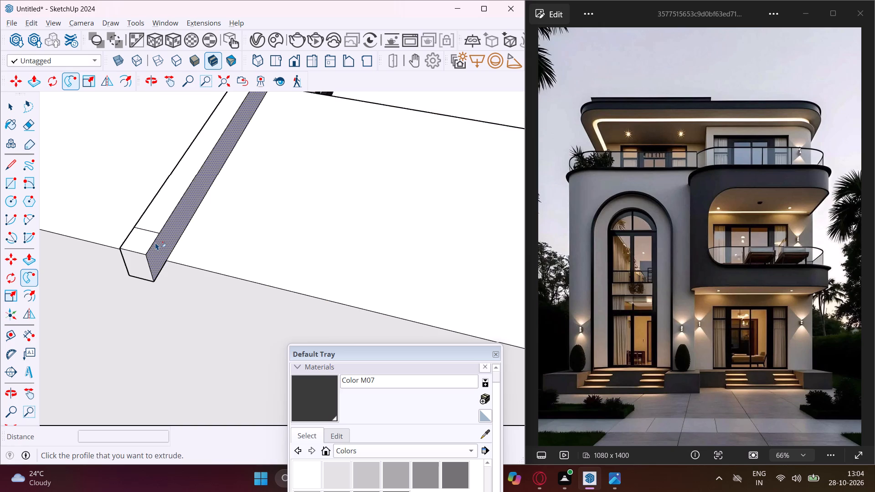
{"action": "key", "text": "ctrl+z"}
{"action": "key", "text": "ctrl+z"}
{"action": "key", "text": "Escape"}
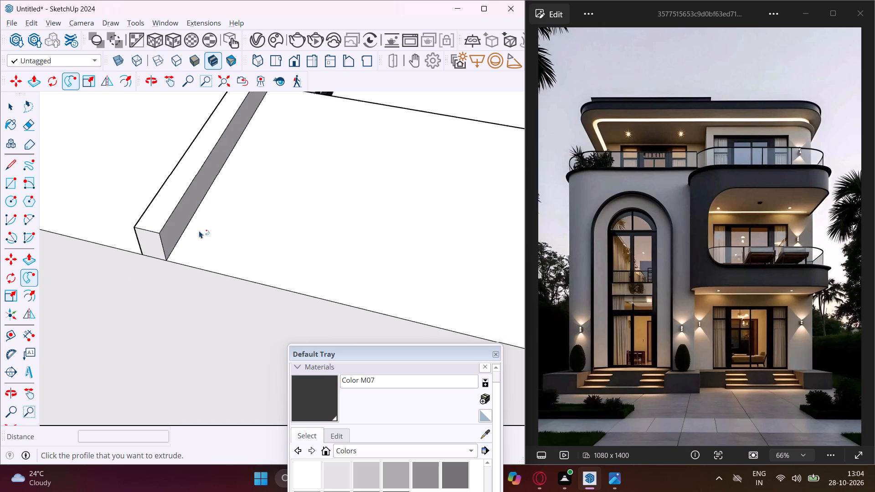
Sweep the raised strip's long side face around the parapet's top face with Follow Me to form a cap.
{"action": "key", "text": "space"}
{"action": "left_click", "coordinate": [209, 235]}
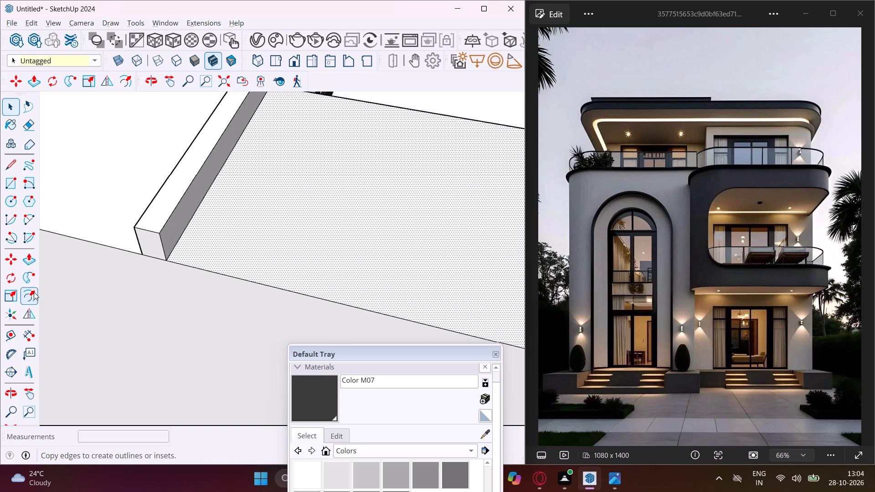
{"action": "left_click", "coordinate": [28, 279]}
{"action": "left_click", "coordinate": [173, 229]}
{"action": "scroll", "coordinate": [126, 231], "scroll_direction": "down", "scroll_amount": 6}
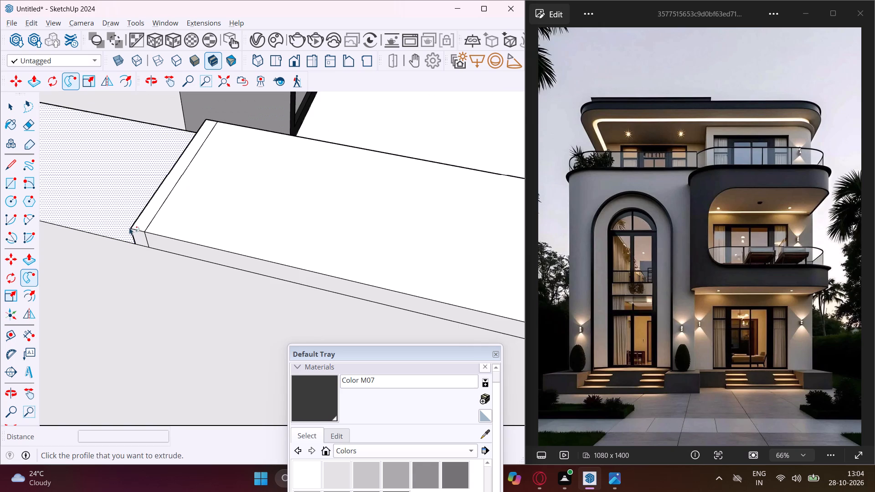
{"action": "scroll", "coordinate": [124, 222], "scroll_direction": "down", "scroll_amount": 12}
{"action": "scroll", "coordinate": [96, 215], "scroll_direction": "down", "scroll_amount": 17}
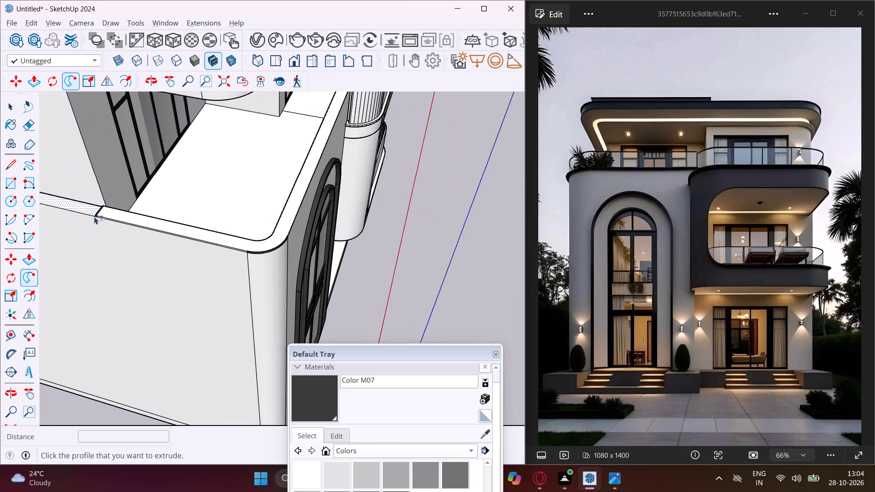
{"action": "key", "text": "Escape"}
{"action": "key", "text": "space"}
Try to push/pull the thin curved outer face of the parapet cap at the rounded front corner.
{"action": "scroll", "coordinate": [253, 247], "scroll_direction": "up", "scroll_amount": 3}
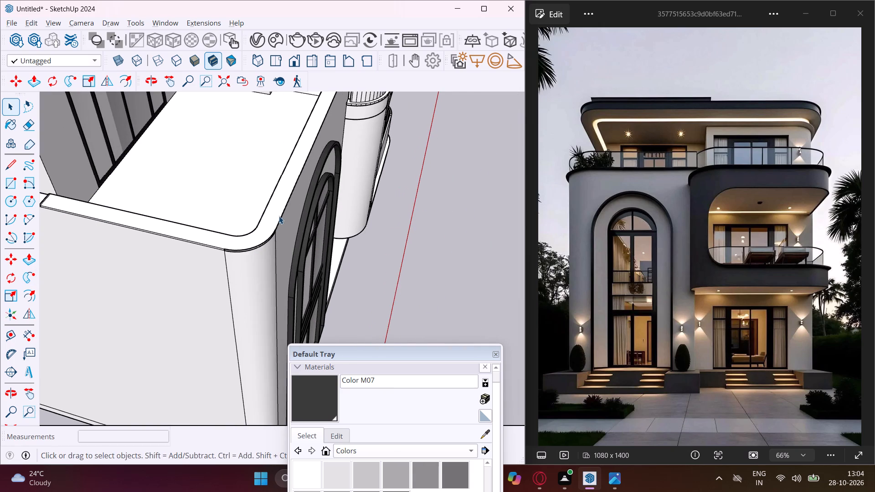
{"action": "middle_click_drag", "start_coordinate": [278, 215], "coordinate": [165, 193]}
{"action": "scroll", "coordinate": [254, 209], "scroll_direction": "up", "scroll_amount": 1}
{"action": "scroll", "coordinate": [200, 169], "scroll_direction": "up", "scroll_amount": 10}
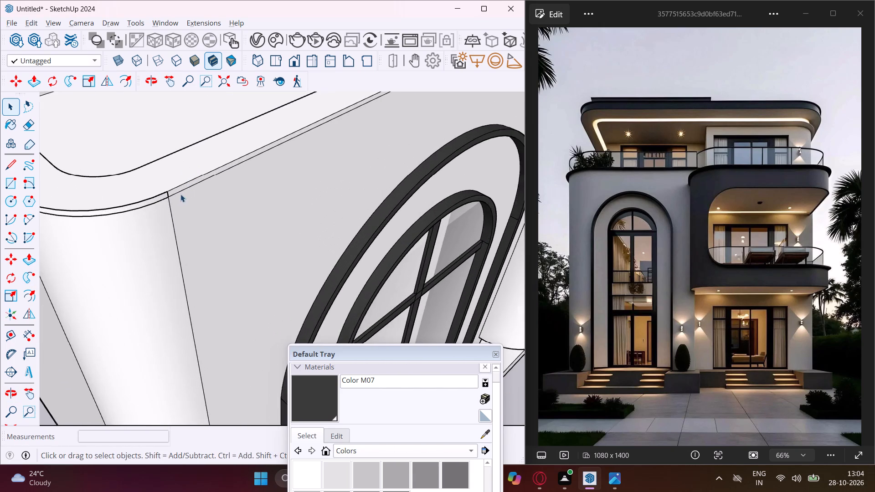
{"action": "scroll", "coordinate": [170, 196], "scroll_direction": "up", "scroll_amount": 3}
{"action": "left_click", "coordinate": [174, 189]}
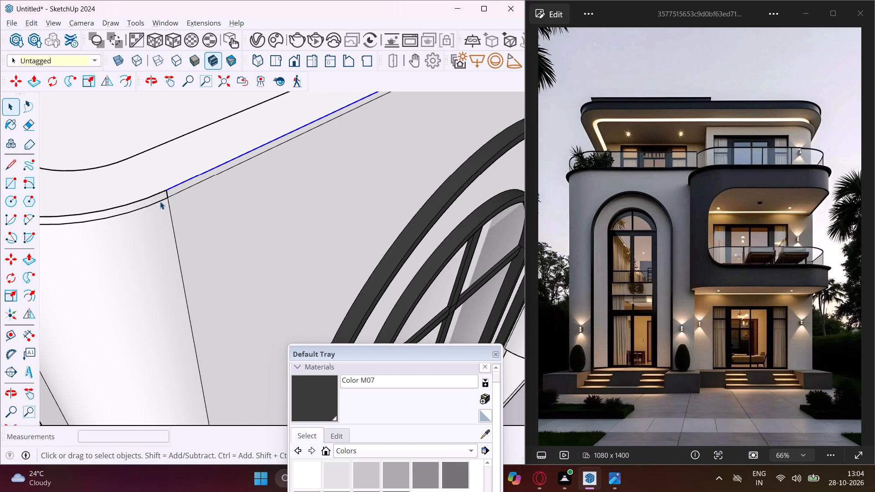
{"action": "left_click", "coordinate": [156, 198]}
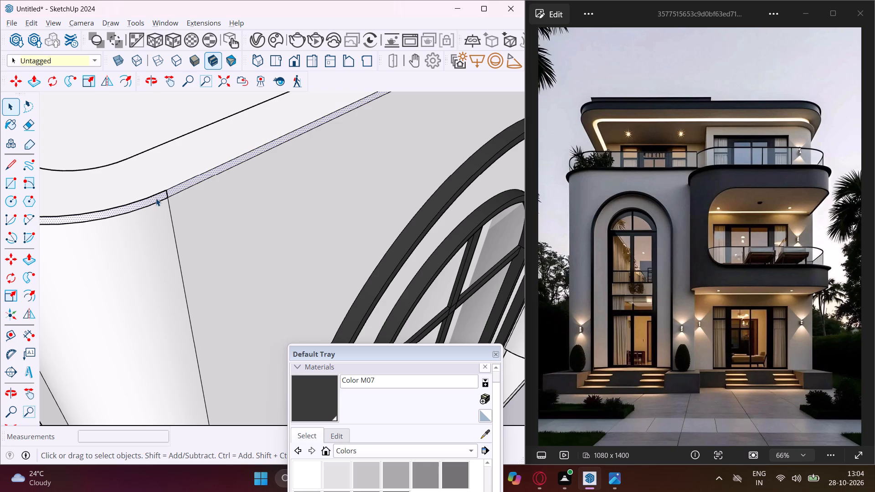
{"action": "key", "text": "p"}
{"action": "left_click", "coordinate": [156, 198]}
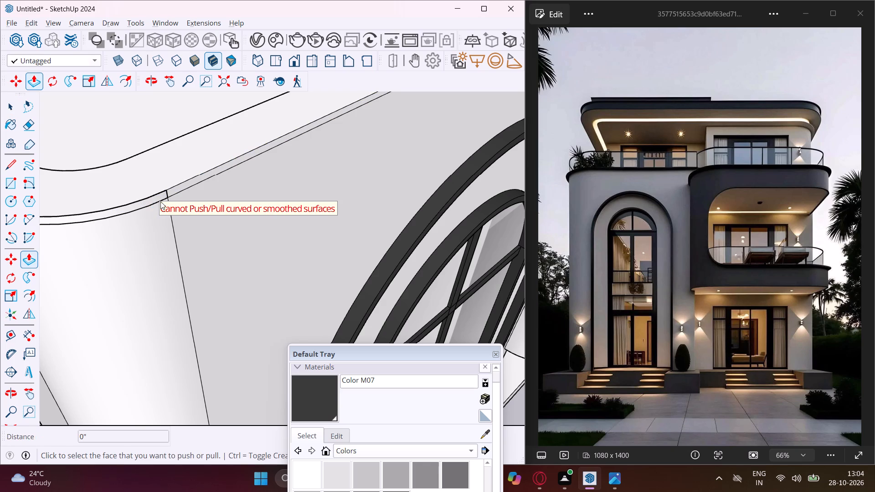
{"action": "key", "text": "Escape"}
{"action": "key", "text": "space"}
Offset the parapet cap's top face outline inward by about 3 3/8" to outline a narrow central band.
{"action": "scroll", "coordinate": [208, 155], "scroll_direction": "up", "scroll_amount": 1}
{"action": "middle_click_drag", "start_coordinate": [208, 155], "coordinate": [218, 161]}
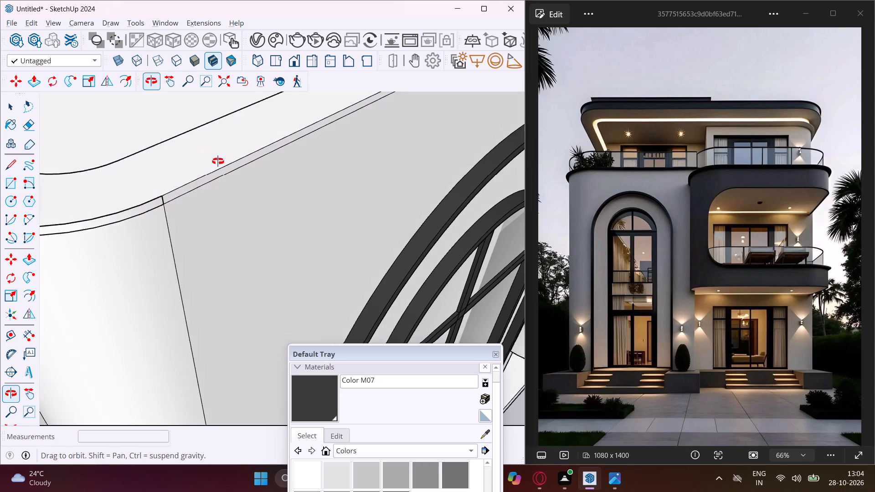
{"action": "middle_click_drag", "start_coordinate": [218, 161], "coordinate": [329, 165]}
{"action": "left_click", "coordinate": [277, 195]}
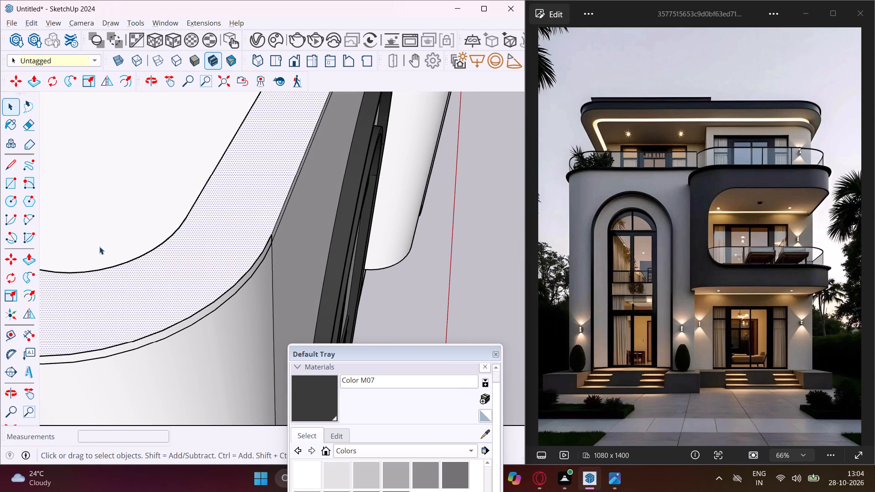
{"action": "left_click", "coordinate": [24, 295]}
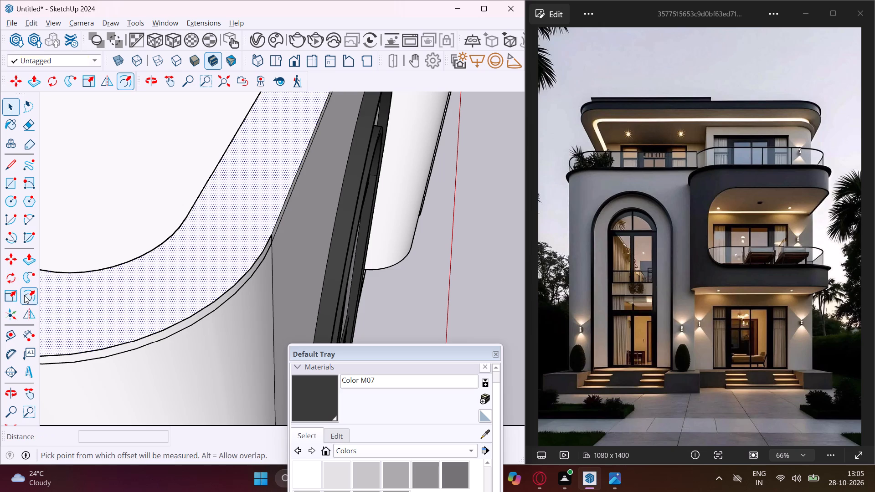
{"action": "left_click", "coordinate": [147, 281]}
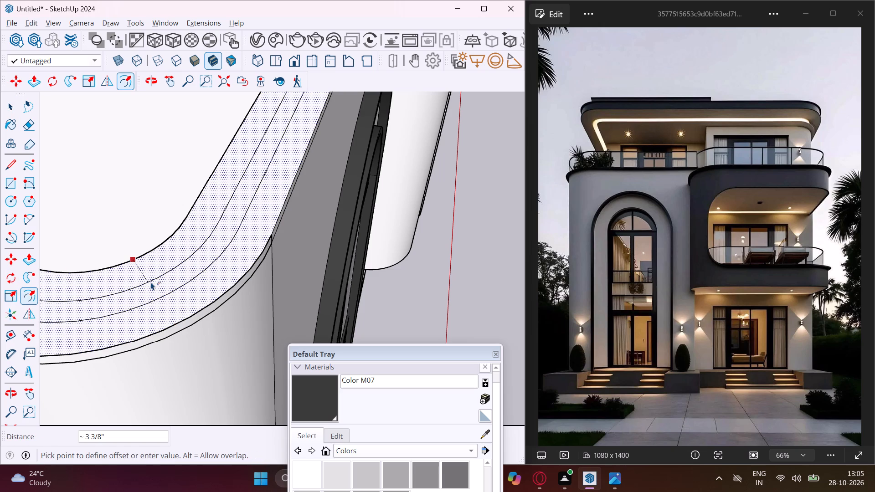
{"action": "left_click", "coordinate": [151, 282]}
{"action": "key", "text": "Escape"}
{"action": "key", "text": "space"}
Push/pull the narrow central band on the parapet cap upward by 3' to form the terrace railing.
{"action": "left_click", "coordinate": [161, 284]}
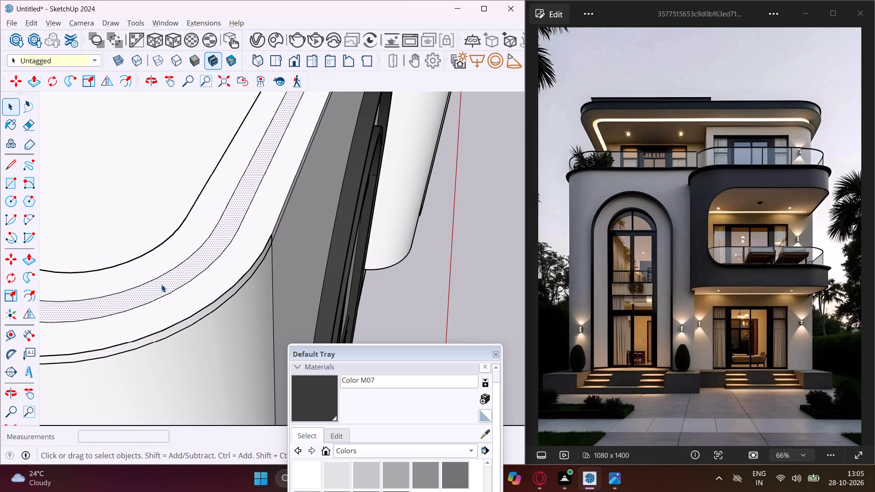
{"action": "key", "text": "p"}
{"action": "left_click", "coordinate": [166, 284]}
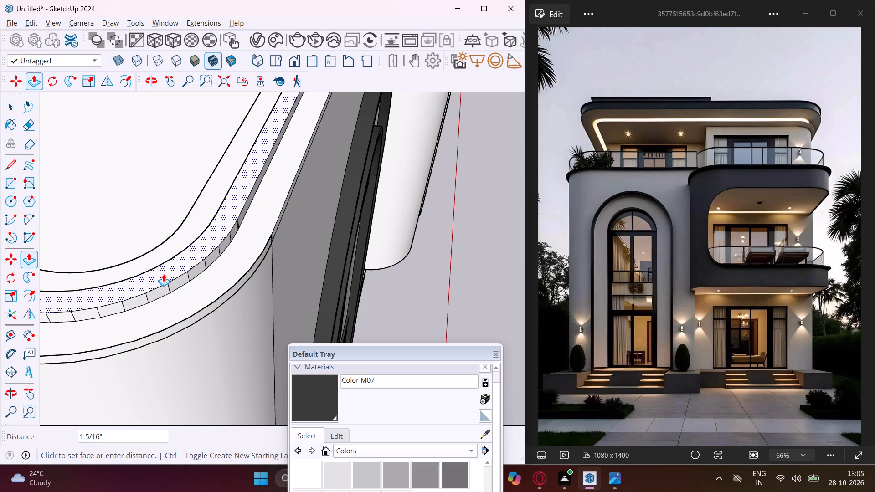
{"action": "type", "text": "3'"}
{"action": "key", "text": "Return"}
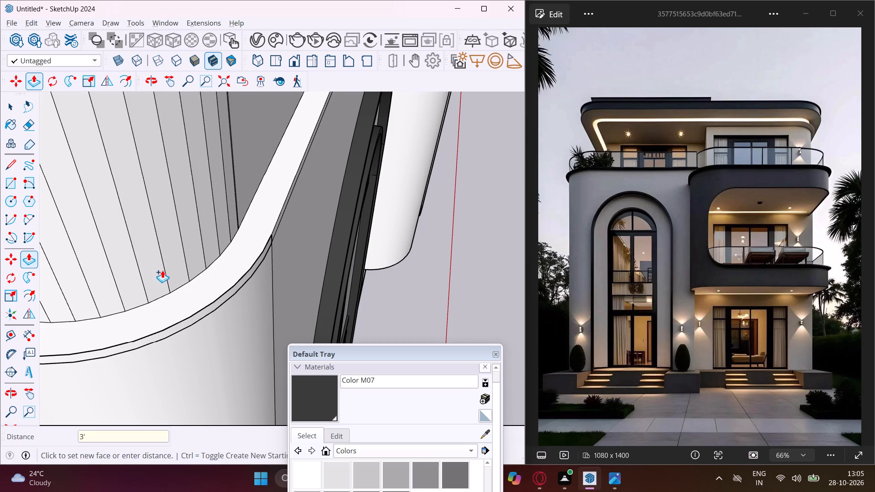
Examine the whole villa from the front, comparing the terrace railing and facade with the reference image.
{"action": "scroll", "coordinate": [162, 271], "scroll_direction": "down", "scroll_amount": 16}
{"action": "scroll", "coordinate": [145, 277], "scroll_direction": "down", "scroll_amount": 6}
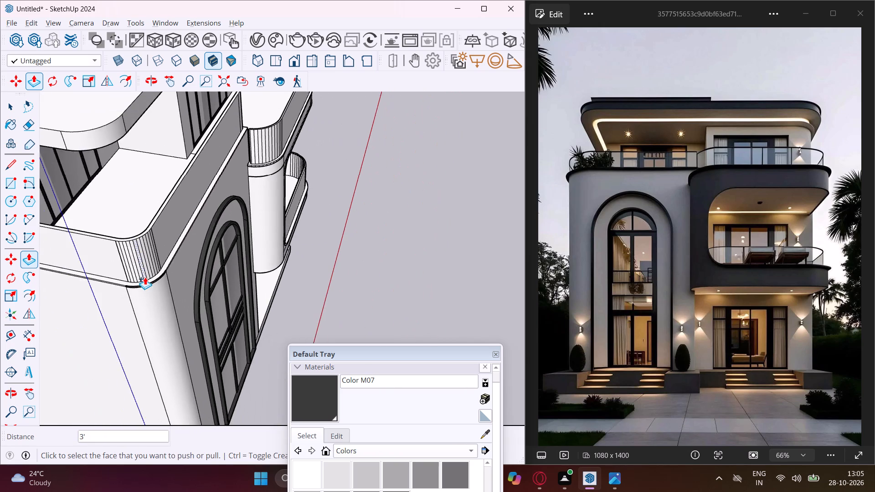
{"action": "scroll", "coordinate": [145, 277], "scroll_direction": "down", "scroll_amount": 6}
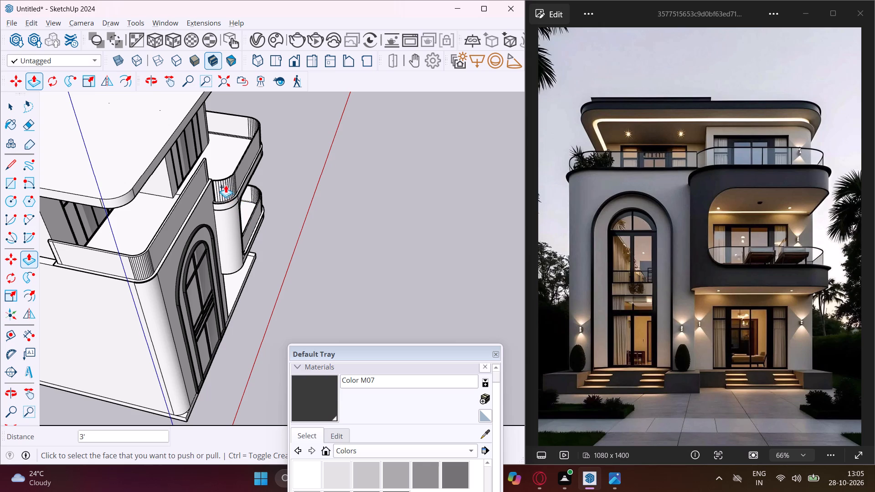
{"action": "middle_click_drag", "start_coordinate": [134, 210], "coordinate": [22, 219]}
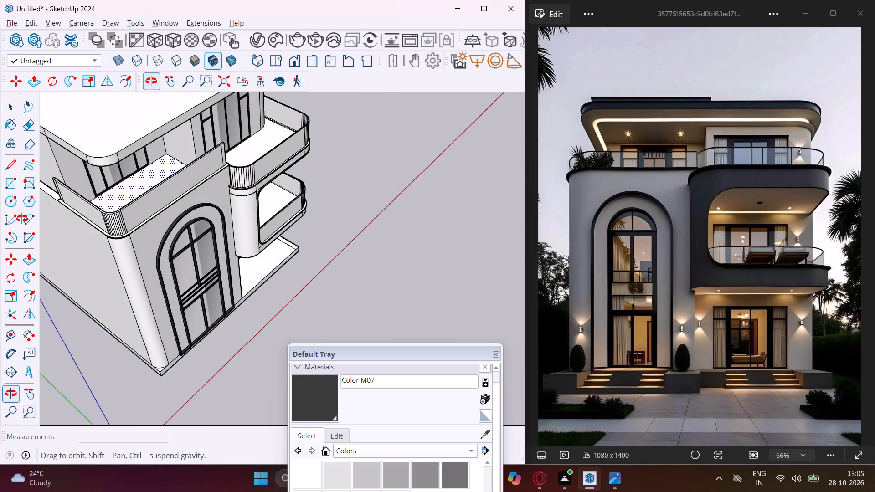
{"action": "middle_click_drag", "start_coordinate": [22, 219], "coordinate": [9, 219]}
{"action": "middle_click_drag", "start_coordinate": [190, 248], "coordinate": [62, 157]}
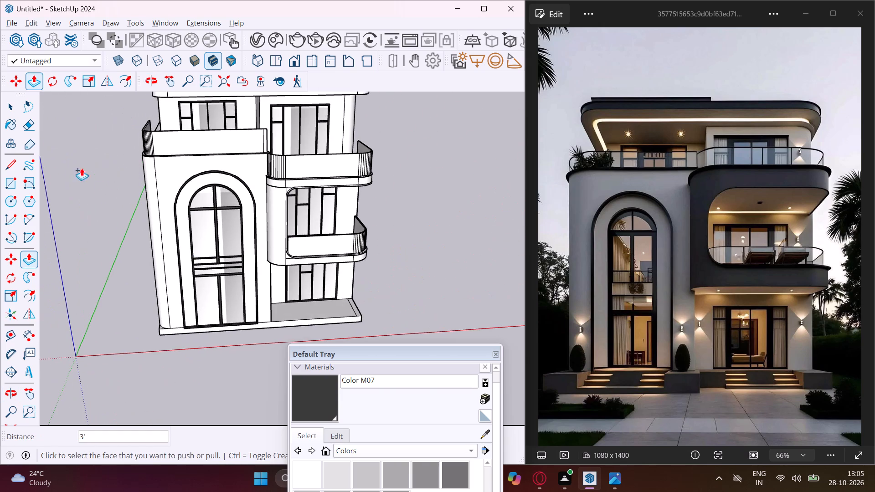
{"action": "scroll", "coordinate": [118, 198], "scroll_direction": "down", "scroll_amount": 5}
{"action": "middle_click_drag", "start_coordinate": [147, 228], "coordinate": [131, 168]}
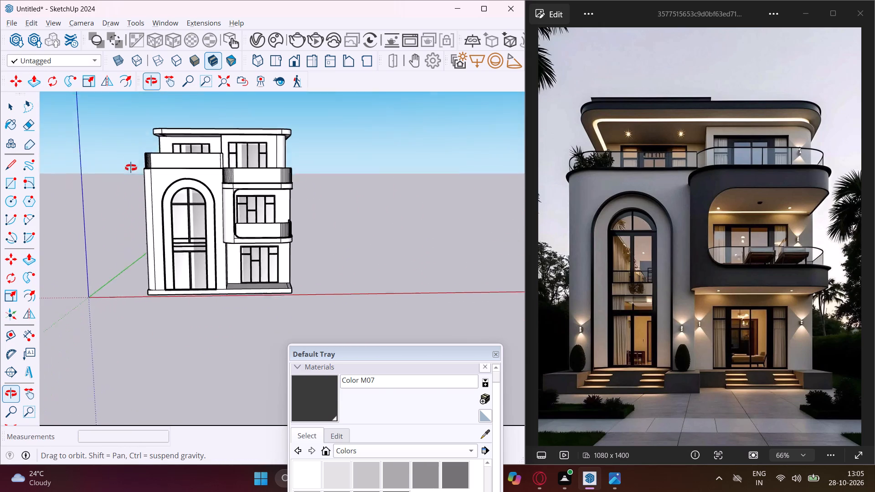
{"action": "middle_click_drag", "start_coordinate": [131, 168], "coordinate": [130, 138]}
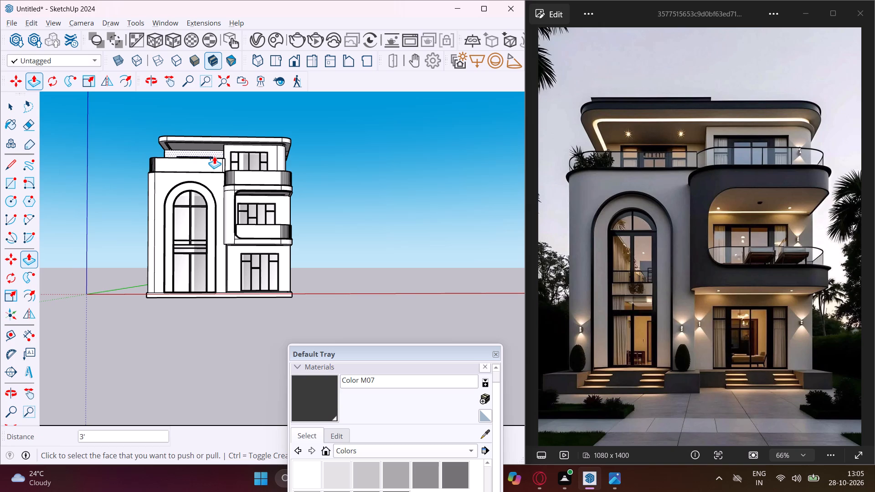
{"action": "left_click", "coordinate": [175, 82]}
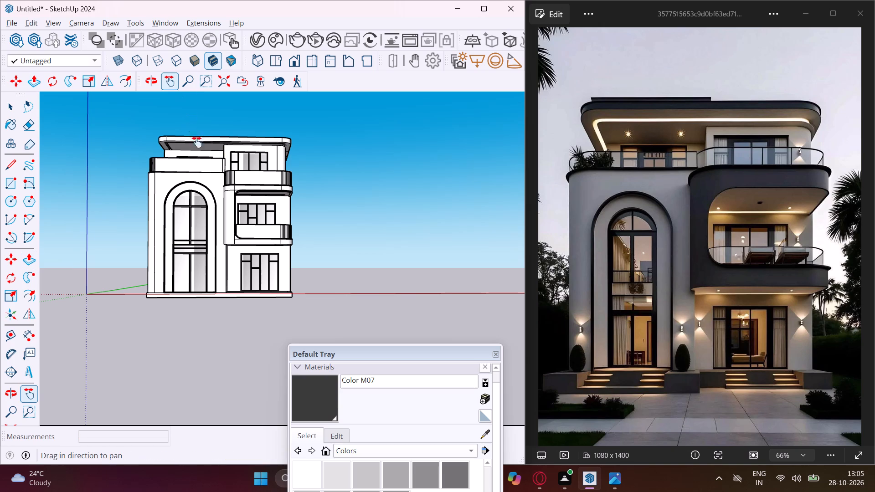
{"action": "left_click_drag", "start_coordinate": [198, 149], "coordinate": [206, 209]}
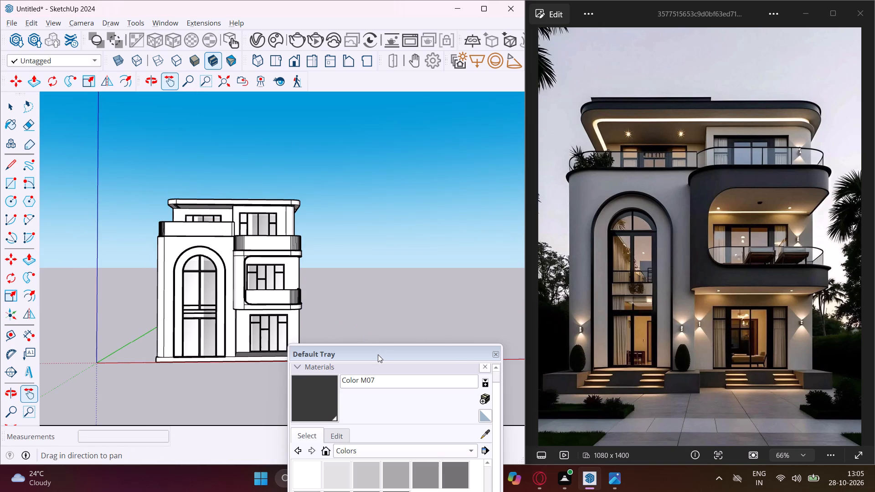
{"action": "left_click_drag", "start_coordinate": [378, 354], "coordinate": [454, 374]}
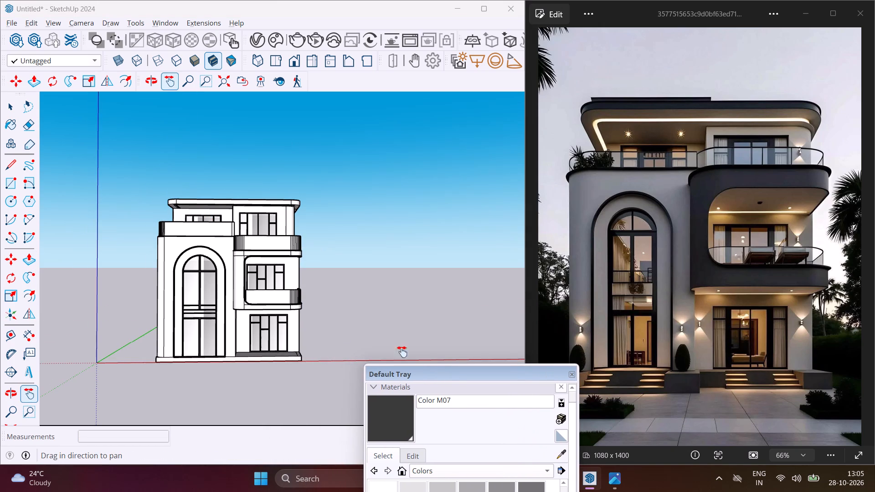
{"action": "scroll", "coordinate": [265, 282], "scroll_direction": "up", "scroll_amount": 3}
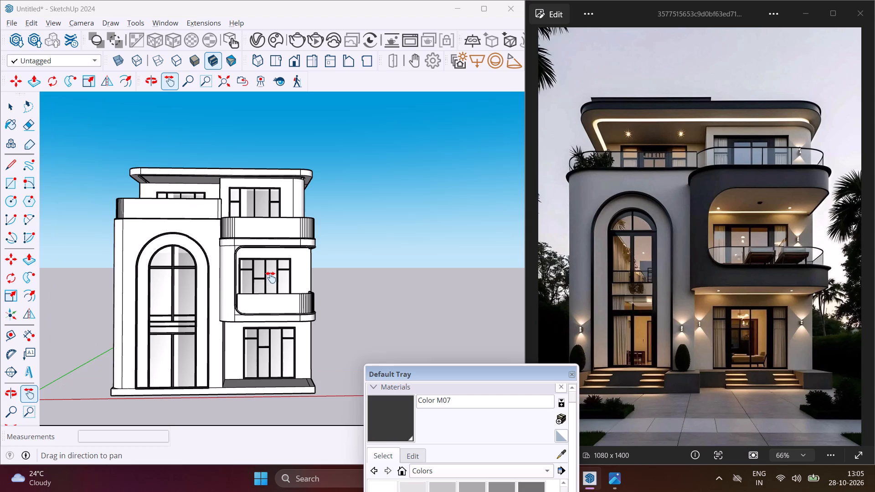
{"action": "middle_click_drag", "start_coordinate": [273, 278], "coordinate": [283, 306]}
{"action": "scroll", "coordinate": [282, 303], "scroll_direction": "up", "scroll_amount": 1}
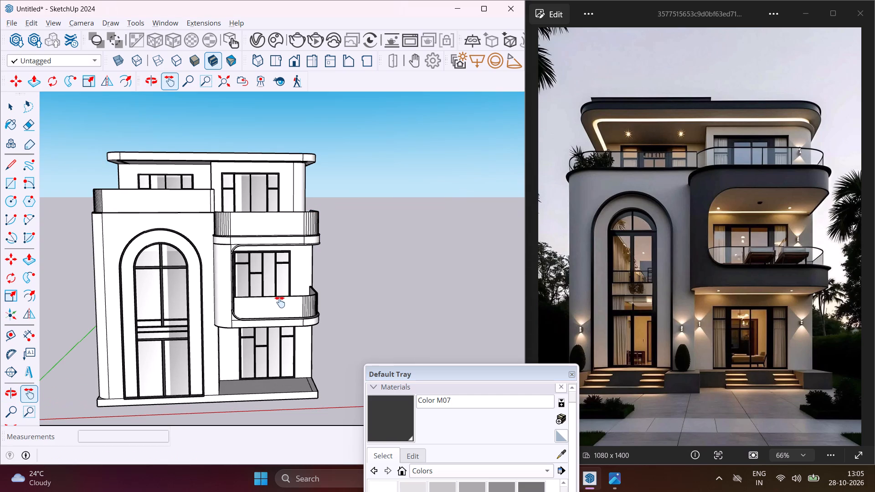
{"action": "left_click_drag", "start_coordinate": [257, 304], "coordinate": [281, 304]}
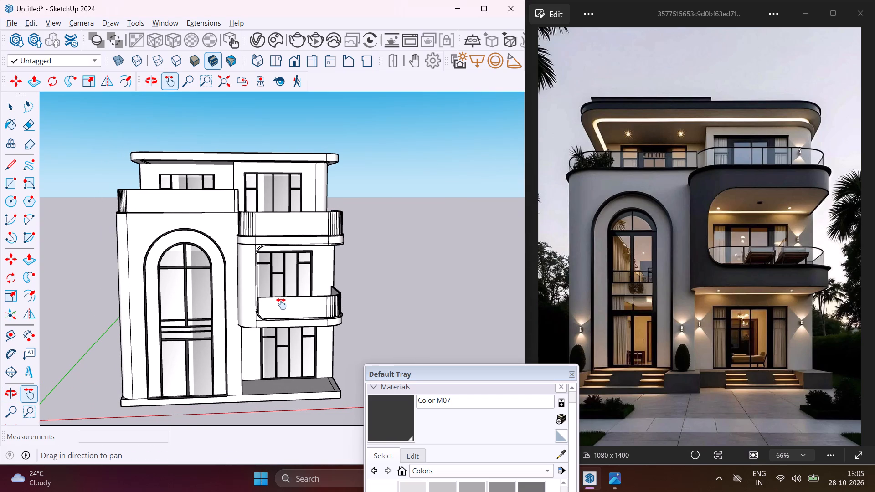
Save the model as 0052 in the FUJI folder.
{"action": "key", "text": "ctrl+s"}
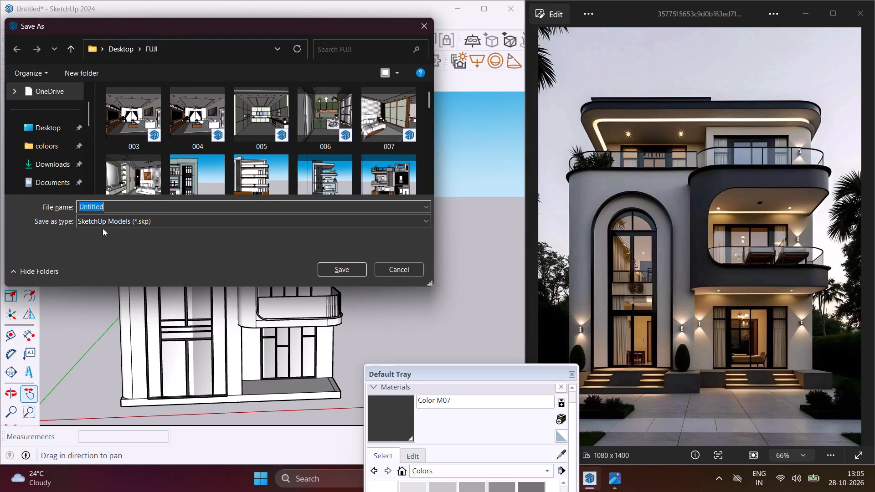
{"action": "left_click", "coordinate": [113, 209]}
{"action": "key", "text": "BackSpace"}
{"action": "key", "text": "BackSpace"}
{"action": "key", "text": "BackSpace"}
{"action": "key", "text": "BackSpace"}
{"action": "key", "text": "BackSpace"}
{"action": "key", "text": "BackSpace"}
{"action": "key", "text": "BackSpace"}
{"action": "key", "text": "BackSpace"}
{"action": "key", "text": "BackSpace"}
{"action": "key", "text": "BackSpace"}
{"action": "key", "text": "BackSpace"}
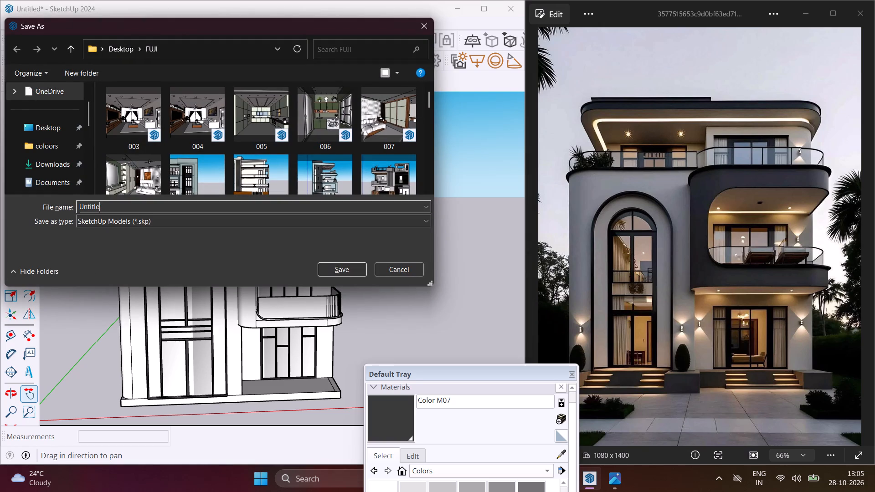
{"action": "type", "text": "00"}
{"action": "key", "text": "5"}
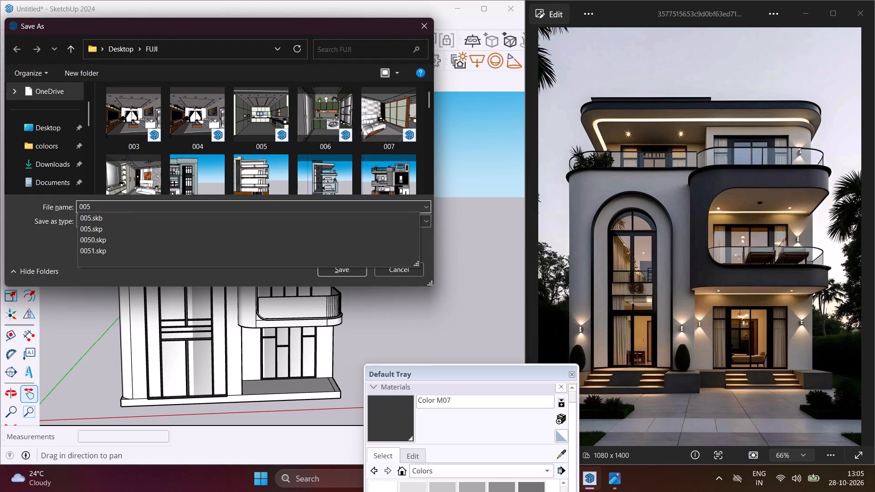
{"action": "key", "text": "2"}
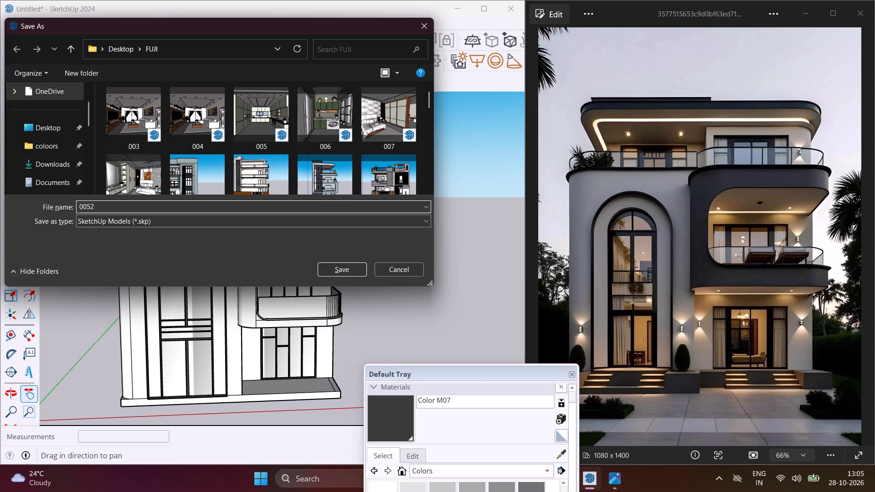
{"action": "left_click", "coordinate": [338, 268]}
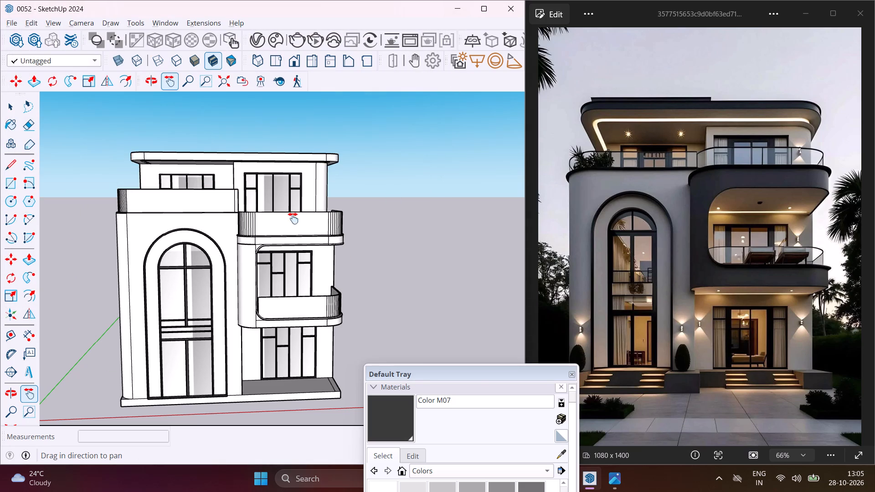
Paint the rounded column beside the arched window and the upper balcony's curved and straight front band with Color M07.
{"action": "middle_click_drag", "start_coordinate": [269, 244], "coordinate": [268, 272]}
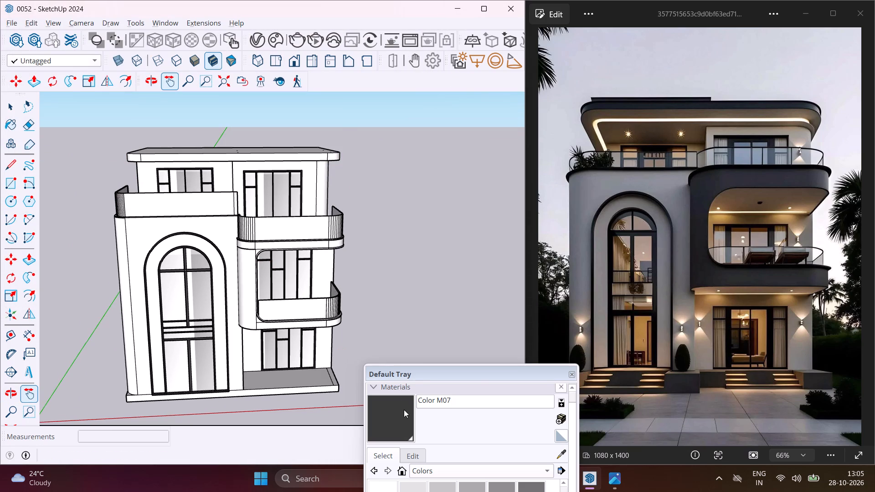
{"action": "left_click", "coordinate": [404, 413]}
{"action": "scroll", "coordinate": [252, 272], "scroll_direction": "up", "scroll_amount": 4}
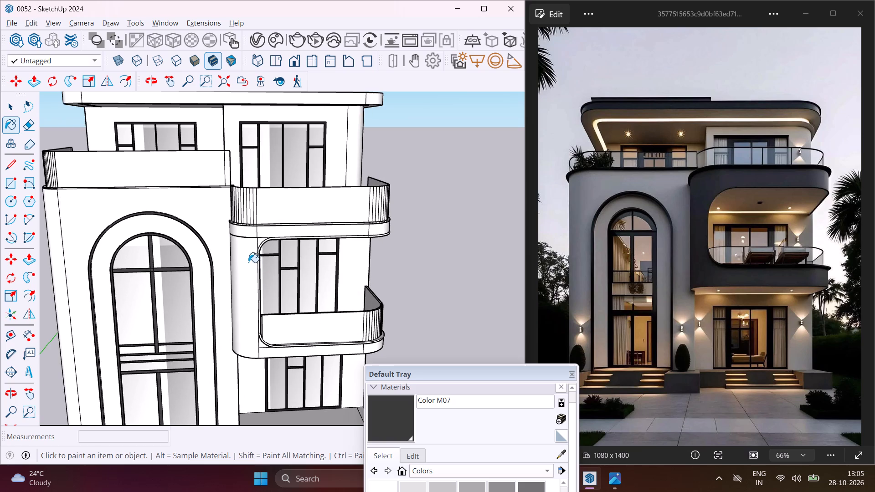
{"action": "left_click", "coordinate": [247, 261]}
{"action": "scroll", "coordinate": [252, 235], "scroll_direction": "up", "scroll_amount": 7}
{"action": "left_click", "coordinate": [252, 235]}
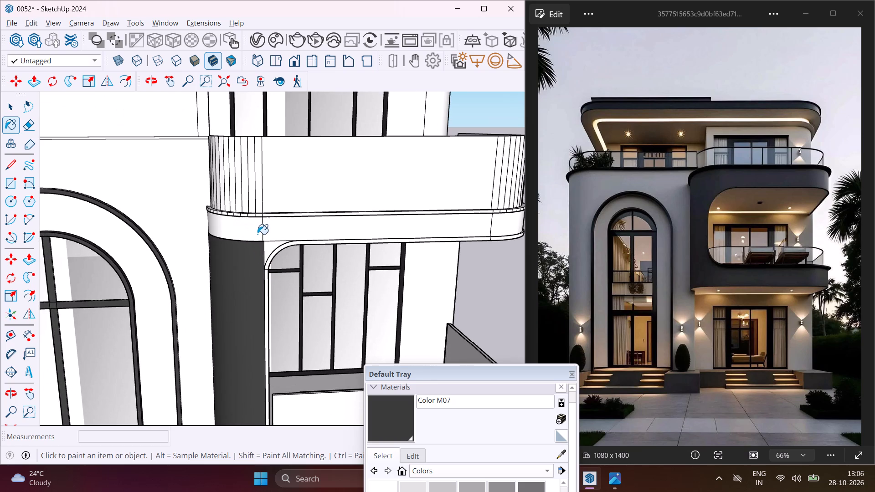
{"action": "left_click", "coordinate": [279, 229]}
Paint the upper balcony cap's straight front edge, its adjoining curved edge facets and its top face with Color M07.
{"action": "scroll", "coordinate": [274, 220], "scroll_direction": "up", "scroll_amount": 5}
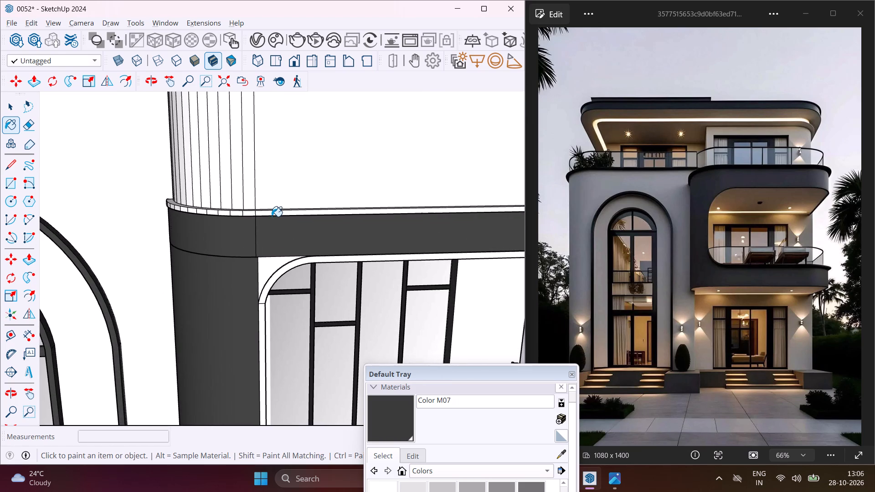
{"action": "left_click", "coordinate": [272, 216]}
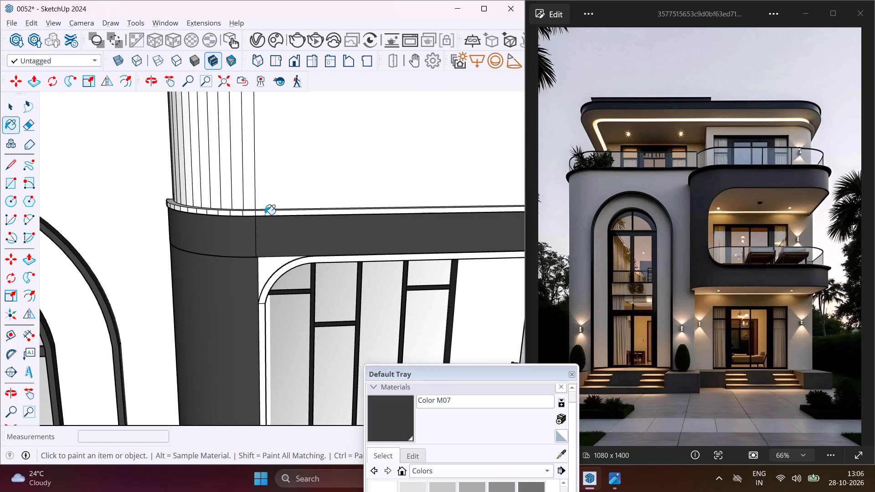
{"action": "left_click", "coordinate": [265, 215]}
{"action": "scroll", "coordinate": [251, 214], "scroll_direction": "up", "scroll_amount": 5}
{"action": "left_click", "coordinate": [247, 214]}
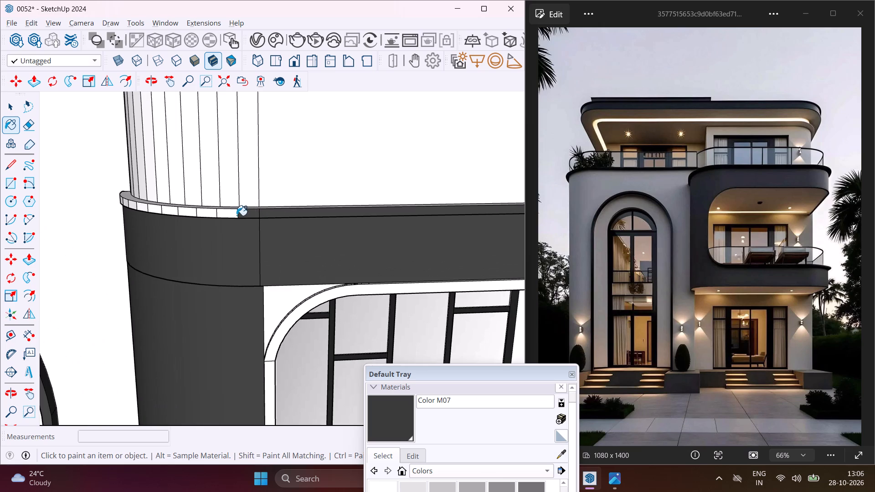
{"action": "left_click", "coordinate": [232, 215]}
{"action": "middle_click_drag", "start_coordinate": [232, 215], "coordinate": [294, 277]}
{"action": "scroll", "coordinate": [238, 230], "scroll_direction": "up", "scroll_amount": 1}
{"action": "left_click", "coordinate": [264, 237]}
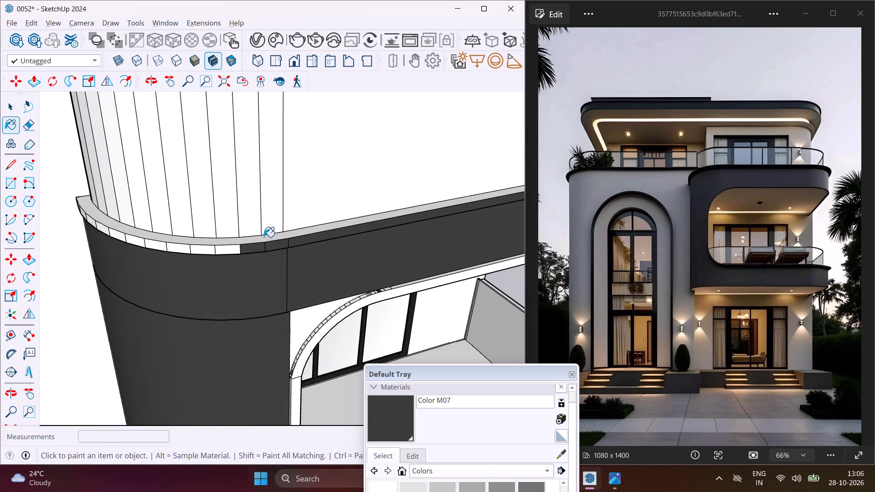
Paint the remaining edge facets and end of the upper balcony cap with Color M07 at the rounded corner nearest the arched window.
{"action": "left_click", "coordinate": [222, 250]}
{"action": "left_click", "coordinate": [205, 251]}
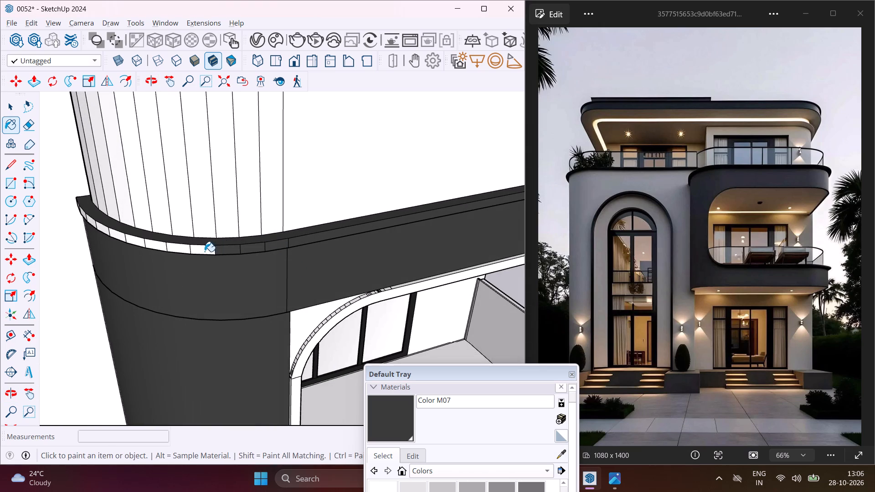
{"action": "left_click", "coordinate": [176, 251]}
{"action": "left_click", "coordinate": [162, 249]}
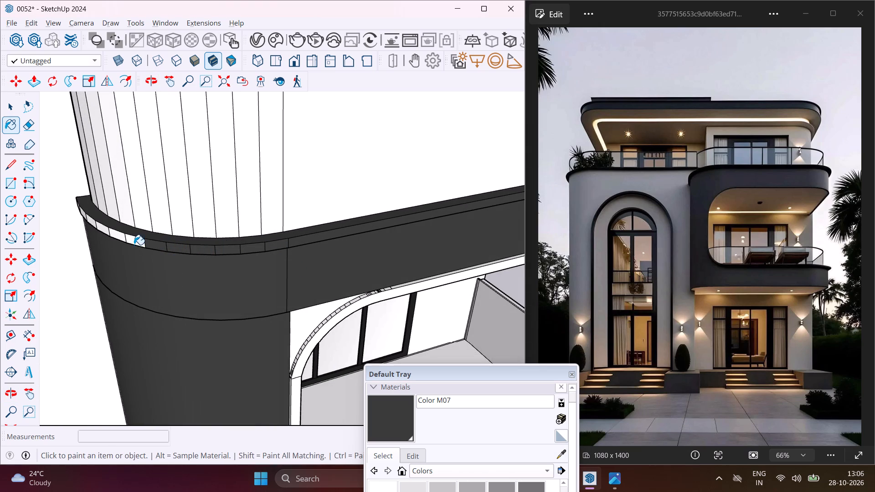
{"action": "left_click", "coordinate": [134, 245]}
{"action": "left_click", "coordinate": [122, 238]}
{"action": "left_click", "coordinate": [136, 241]}
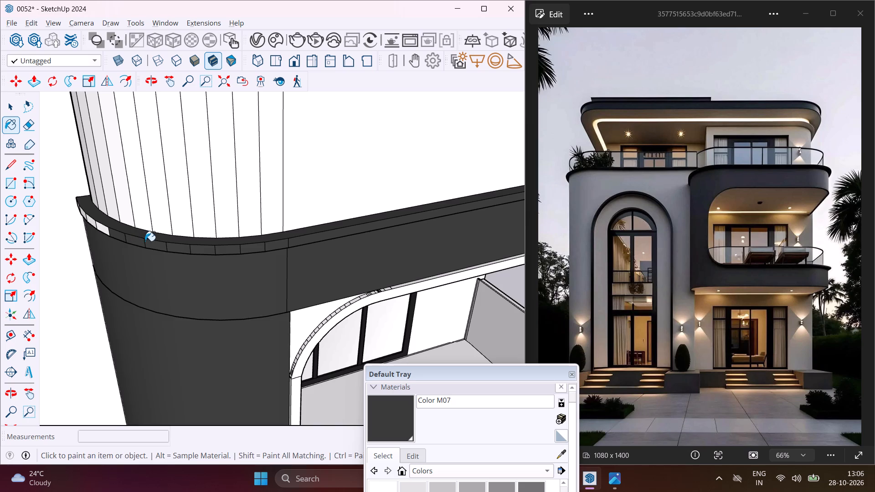
{"action": "middle_click_drag", "start_coordinate": [148, 243], "coordinate": [348, 236]}
{"action": "left_click", "coordinate": [93, 297]}
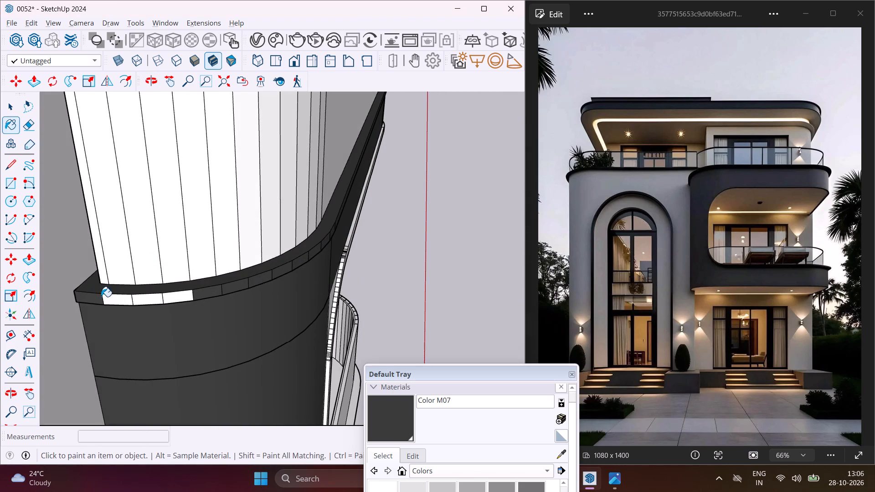
{"action": "left_click", "coordinate": [109, 297]}
{"action": "left_click", "coordinate": [136, 299]}
{"action": "left_click", "coordinate": [164, 300]}
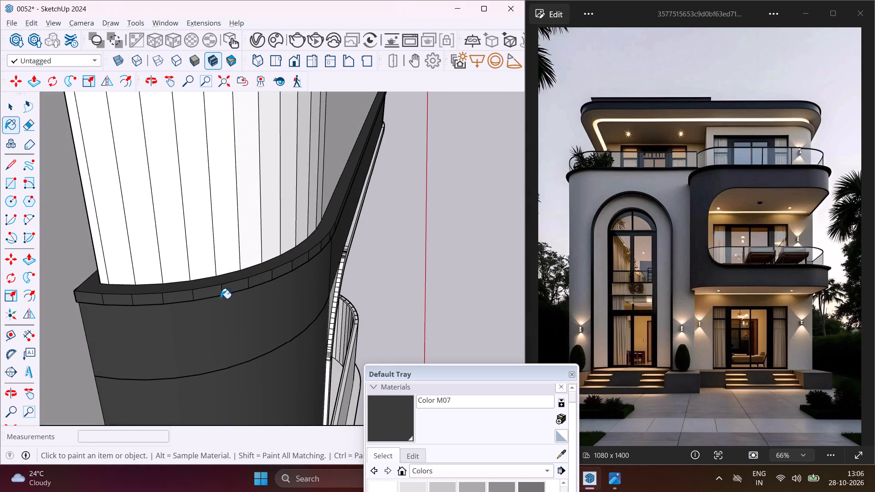
Paint the front wall face around the round-cornered balcony opening with Color M07.
{"action": "middle_click_drag", "start_coordinate": [243, 299], "coordinate": [86, 333]}
{"action": "scroll", "coordinate": [93, 332], "scroll_direction": "down", "scroll_amount": 3}
{"action": "scroll", "coordinate": [269, 321], "scroll_direction": "up", "scroll_amount": 3}
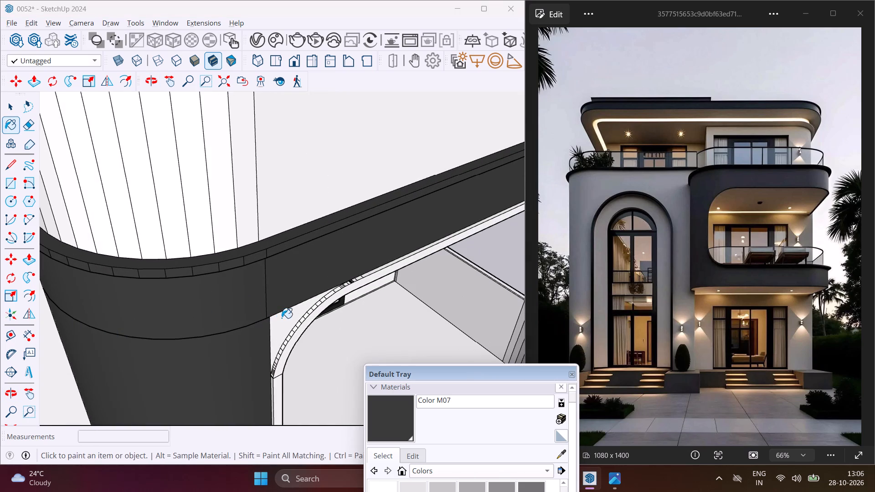
{"action": "left_click", "coordinate": [282, 318]}
{"action": "middle_click_drag", "start_coordinate": [310, 311], "coordinate": [232, 265]}
{"action": "scroll", "coordinate": [173, 300], "scroll_direction": "down", "scroll_amount": 6}
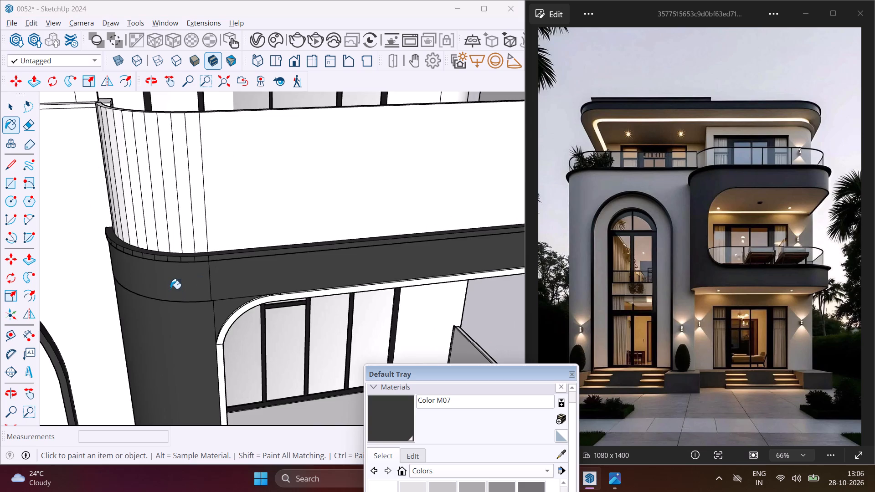
Paint the long side-wall band and the rounded outer corner band below the upper balcony railing with Color M07.
{"action": "scroll", "coordinate": [170, 289], "scroll_direction": "down", "scroll_amount": 10}
{"action": "middle_click_drag", "start_coordinate": [381, 257], "coordinate": [121, 263]}
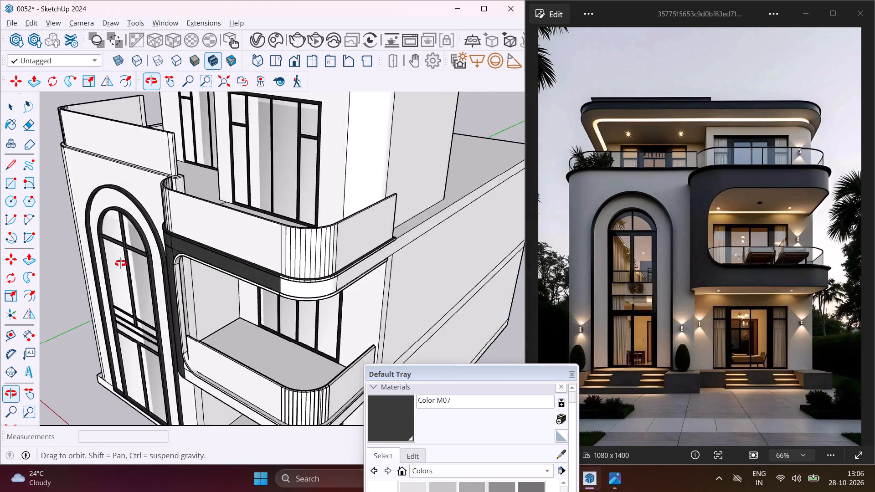
{"action": "middle_click_drag", "start_coordinate": [121, 263], "coordinate": [106, 263]}
{"action": "scroll", "coordinate": [355, 265], "scroll_direction": "up", "scroll_amount": 3}
{"action": "left_click", "coordinate": [365, 275]}
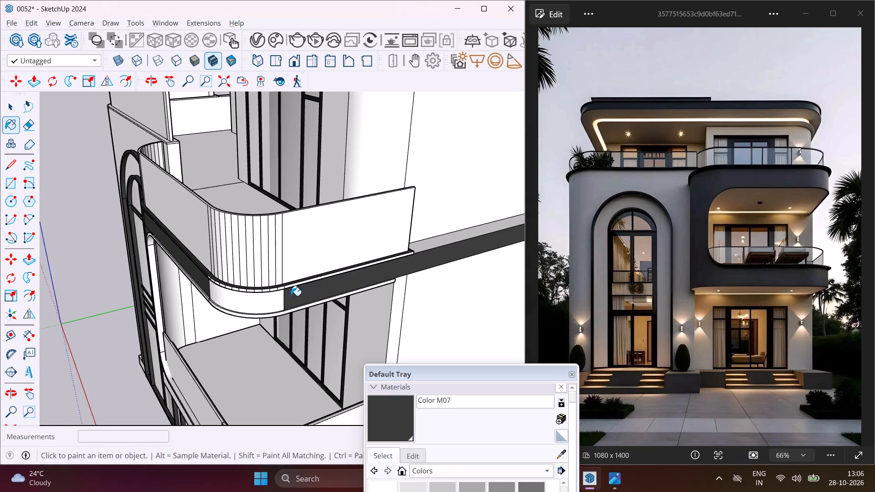
{"action": "left_click", "coordinate": [278, 298]}
Paint the first run of curved edge facets of the cap under the upper balcony railing, around the rounded outer corner, with Color M07.
{"action": "scroll", "coordinate": [227, 290], "scroll_direction": "up", "scroll_amount": 5}
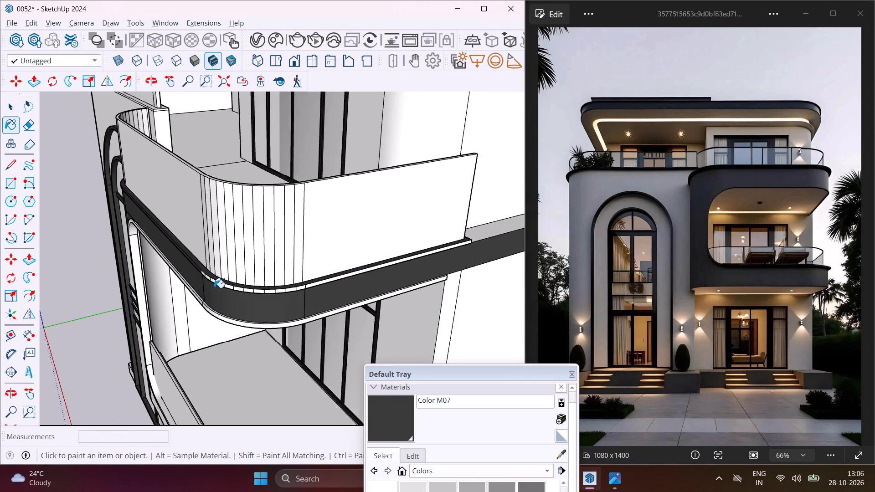
{"action": "scroll", "coordinate": [214, 288], "scroll_direction": "up", "scroll_amount": 8}
{"action": "left_click", "coordinate": [182, 251]}
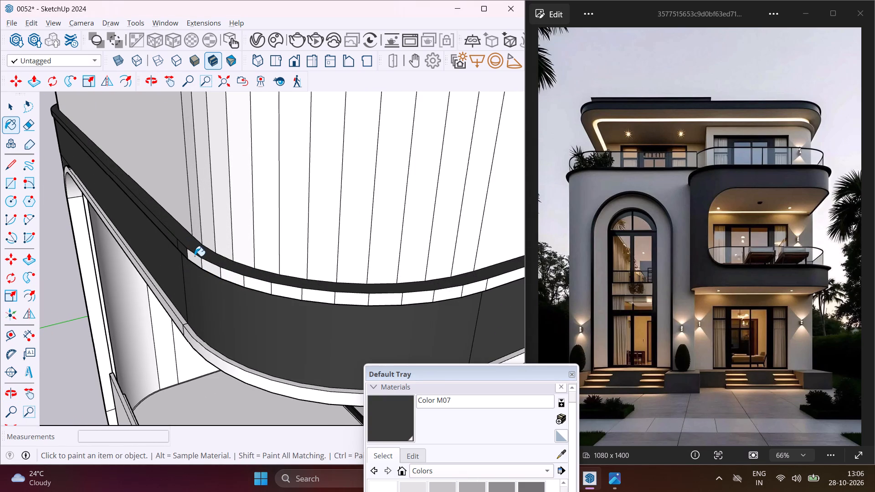
{"action": "left_click", "coordinate": [195, 256]}
{"action": "left_click", "coordinate": [209, 263]}
{"action": "left_click", "coordinate": [230, 274]}
{"action": "left_click", "coordinate": [213, 271]}
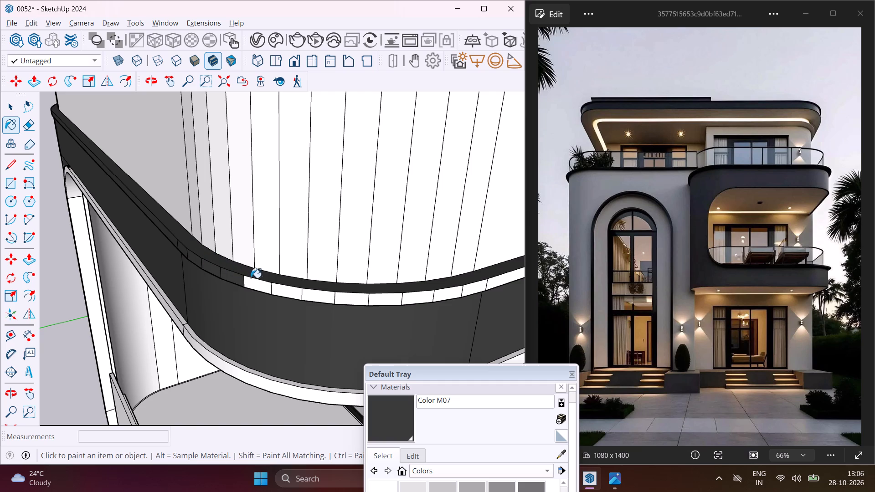
{"action": "left_click", "coordinate": [253, 282]}
{"action": "left_click", "coordinate": [288, 296]}
{"action": "left_click", "coordinate": [313, 296]}
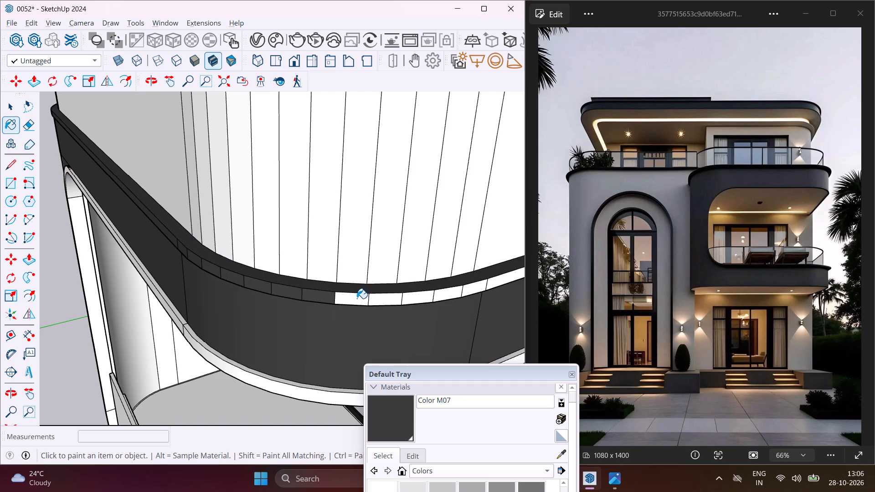
{"action": "left_click", "coordinate": [357, 298]}
{"action": "left_click", "coordinate": [373, 300]}
Paint the cap's straight side edge and the remaining white edge facets at the rounded outer corner with Color M07.
{"action": "middle_click_drag", "start_coordinate": [398, 300], "coordinate": [265, 307]}
{"action": "scroll", "coordinate": [206, 310], "scroll_direction": "down", "scroll_amount": 3}
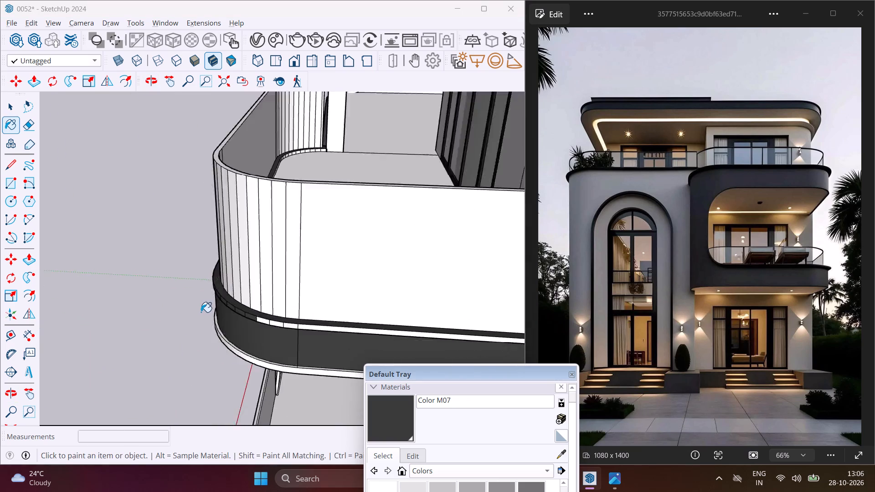
{"action": "scroll", "coordinate": [201, 312], "scroll_direction": "down", "scroll_amount": 6}
{"action": "scroll", "coordinate": [312, 329], "scroll_direction": "up", "scroll_amount": 3}
{"action": "scroll", "coordinate": [393, 307], "scroll_direction": "up", "scroll_amount": 7}
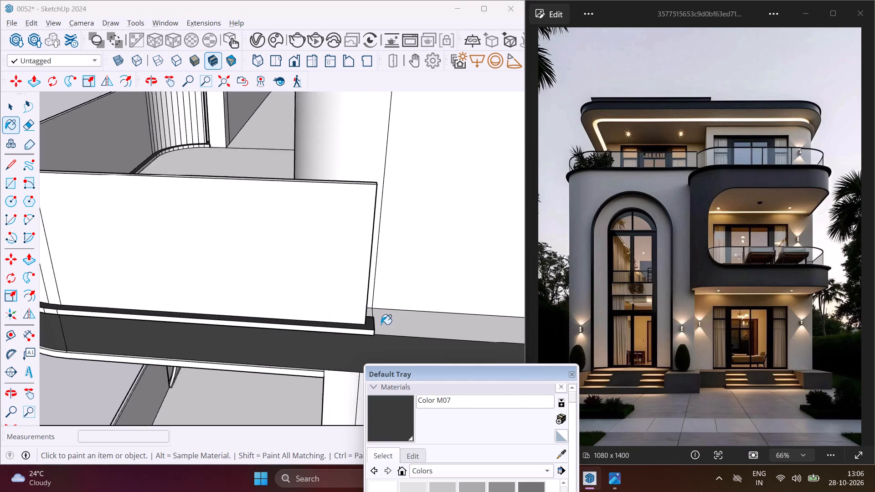
{"action": "scroll", "coordinate": [381, 324], "scroll_direction": "up", "scroll_amount": 2}
{"action": "left_click", "coordinate": [367, 335]}
{"action": "scroll", "coordinate": [354, 330], "scroll_direction": "down", "scroll_amount": 10}
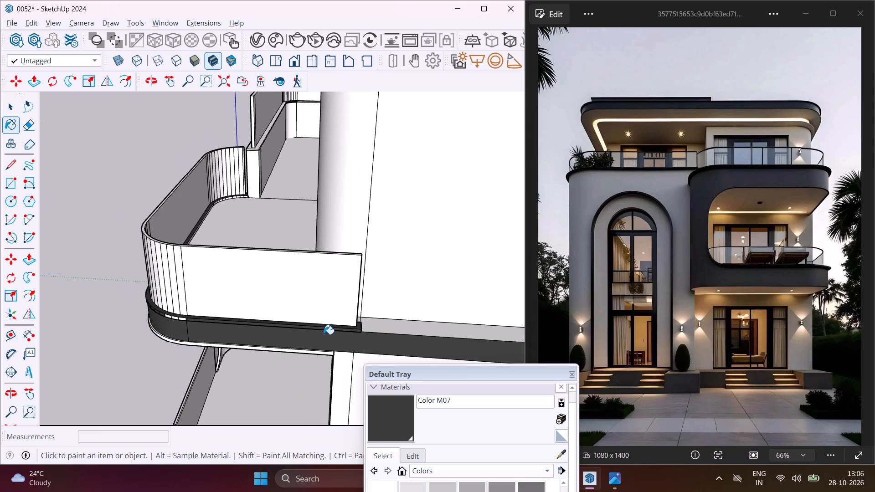
{"action": "scroll", "coordinate": [178, 315], "scroll_direction": "up", "scroll_amount": 12}
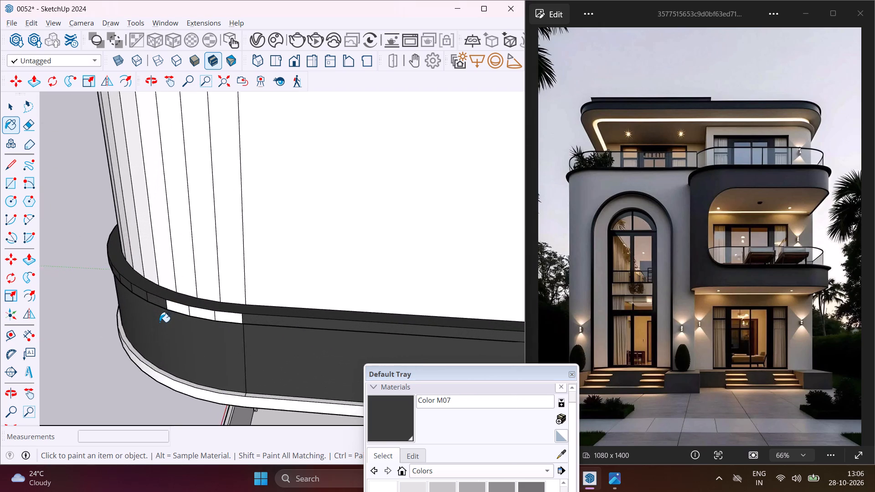
{"action": "scroll", "coordinate": [160, 322], "scroll_direction": "up", "scroll_amount": 4}
{"action": "left_click", "coordinate": [185, 306]}
{"action": "left_click", "coordinate": [211, 313]}
{"action": "left_click", "coordinate": [268, 316]}
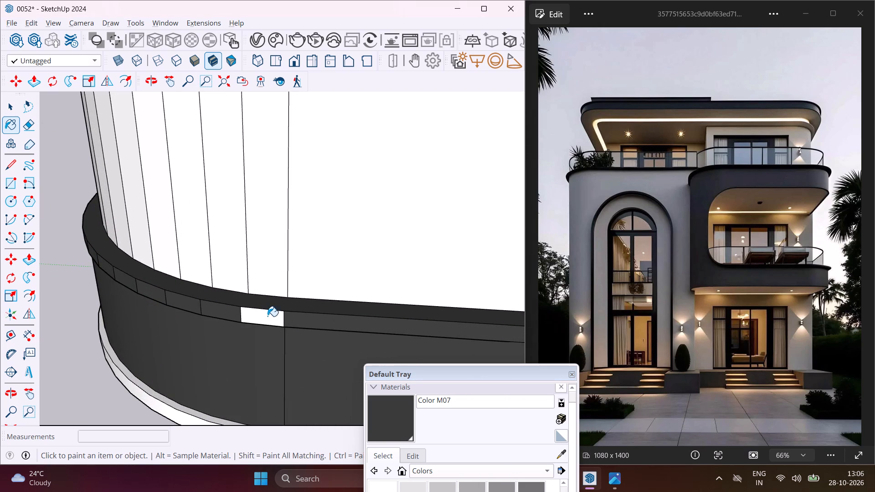
Paint the ledge top and outer face of the lower trim around the outer corner, plus its straight side ledge, with Color M07.
{"action": "left_click", "coordinate": [150, 392]}
{"action": "left_click", "coordinate": [153, 401]}
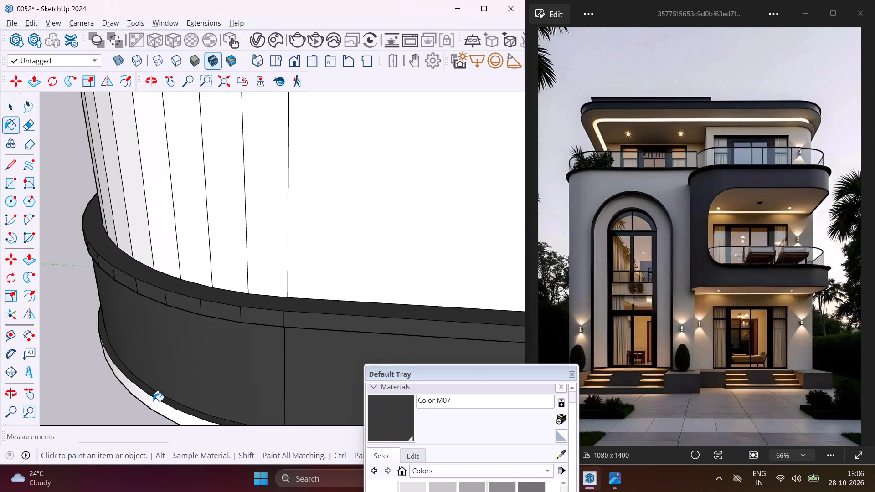
{"action": "scroll", "coordinate": [153, 401], "scroll_direction": "up", "scroll_amount": 1}
{"action": "middle_click_drag", "start_coordinate": [153, 401], "coordinate": [441, 226]}
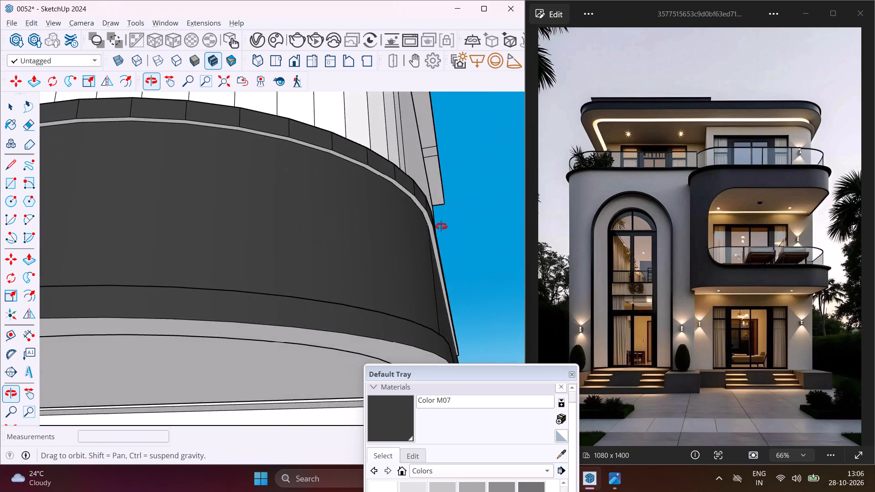
{"action": "middle_click_drag", "start_coordinate": [441, 226], "coordinate": [196, 354]}
{"action": "scroll", "coordinate": [180, 341], "scroll_direction": "down", "scroll_amount": 6}
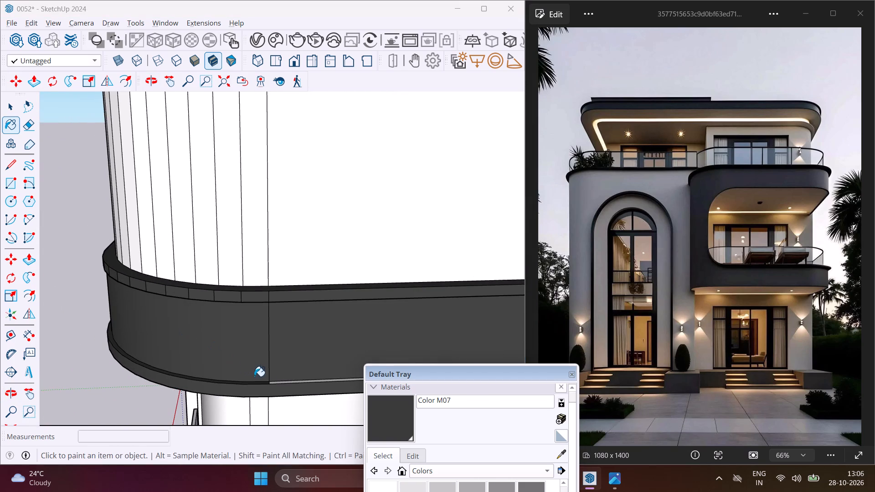
{"action": "scroll", "coordinate": [269, 379], "scroll_direction": "up", "scroll_amount": 7}
{"action": "left_click", "coordinate": [279, 385]}
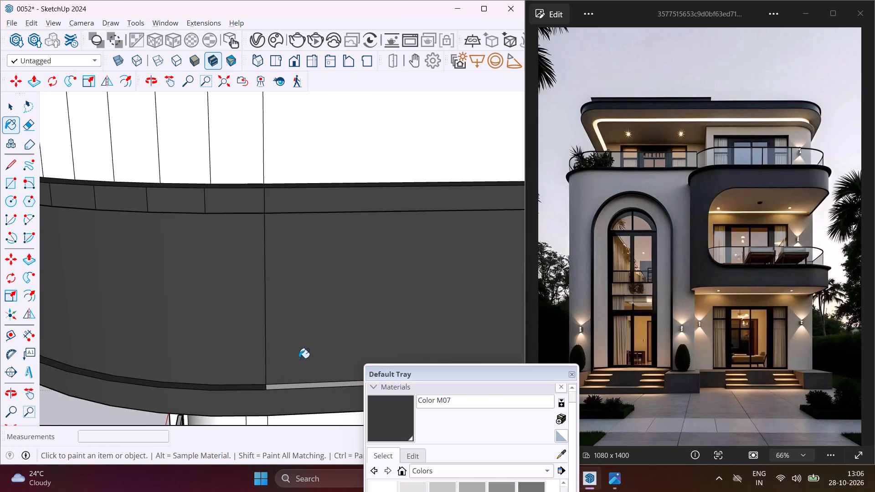
{"action": "left_click", "coordinate": [294, 386]}
Paint the underside of the cap's overhang and the underside border of the lower trim with Color M07.
{"action": "middle_click_drag", "start_coordinate": [300, 388], "coordinate": [352, 299]}
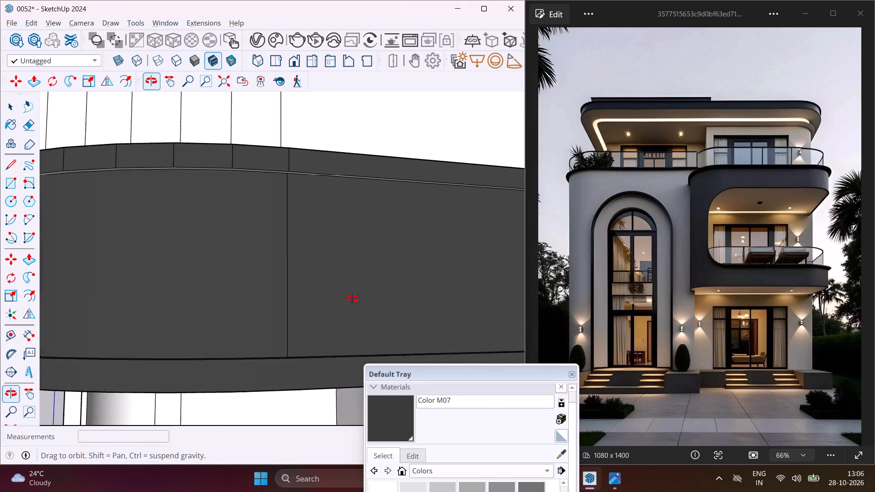
{"action": "middle_click_drag", "start_coordinate": [352, 299], "coordinate": [400, 230]}
{"action": "scroll", "coordinate": [314, 158], "scroll_direction": "up", "scroll_amount": 6}
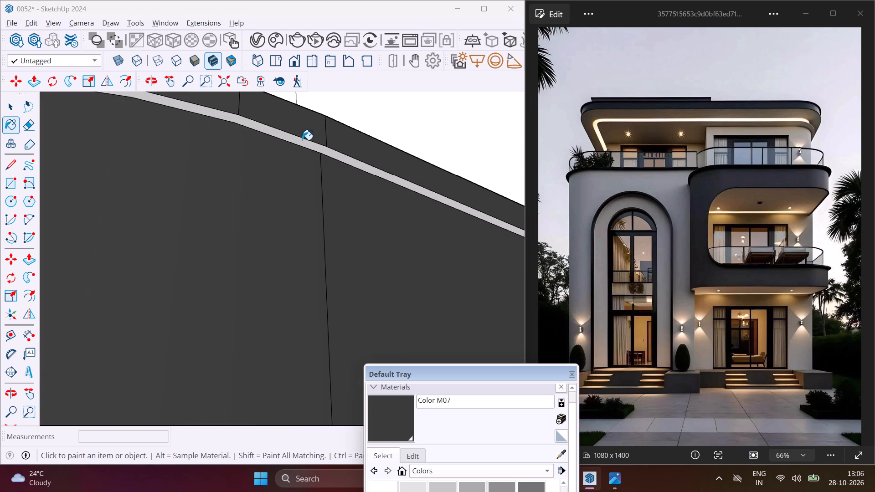
{"action": "left_click", "coordinate": [302, 140]}
{"action": "scroll", "coordinate": [304, 144], "scroll_direction": "down", "scroll_amount": 15}
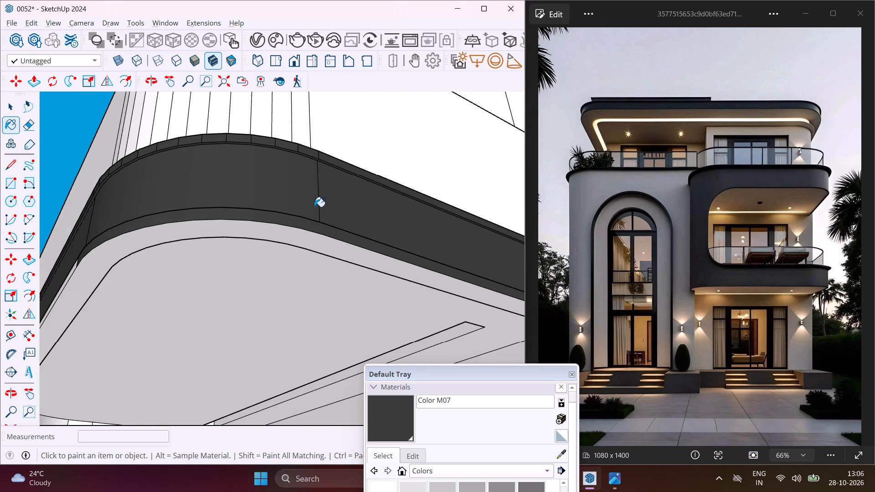
{"action": "left_click", "coordinate": [293, 236]}
Paint the trim's straight front edge, the balcony opening's upper curved trim and its vertical trim faces with Color M07.
{"action": "middle_click_drag", "start_coordinate": [293, 236], "coordinate": [473, 275]}
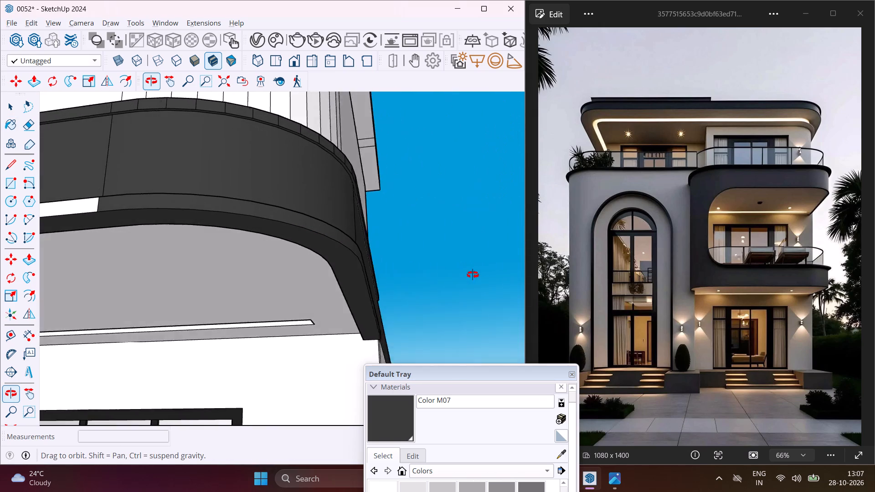
{"action": "middle_click_drag", "start_coordinate": [473, 275], "coordinate": [475, 276]}
{"action": "middle_click_drag", "start_coordinate": [144, 184], "coordinate": [380, 277]}
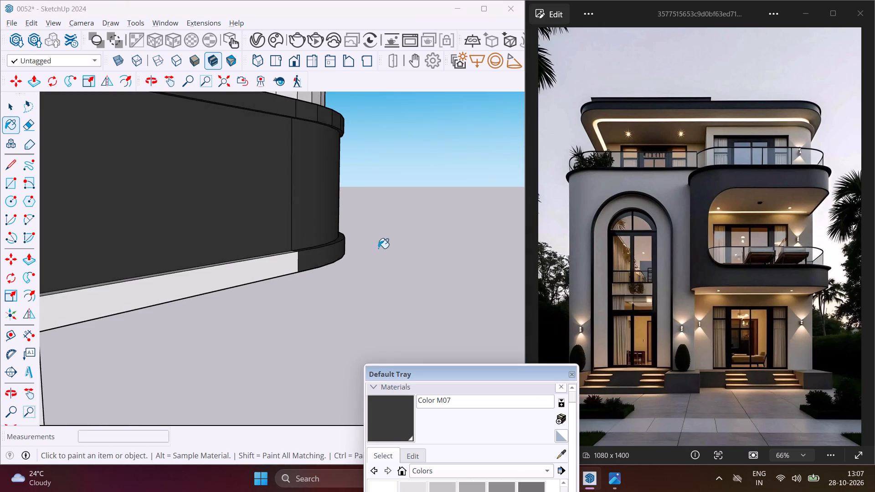
{"action": "scroll", "coordinate": [378, 248], "scroll_direction": "down", "scroll_amount": 10}
{"action": "scroll", "coordinate": [206, 303], "scroll_direction": "up", "scroll_amount": 10}
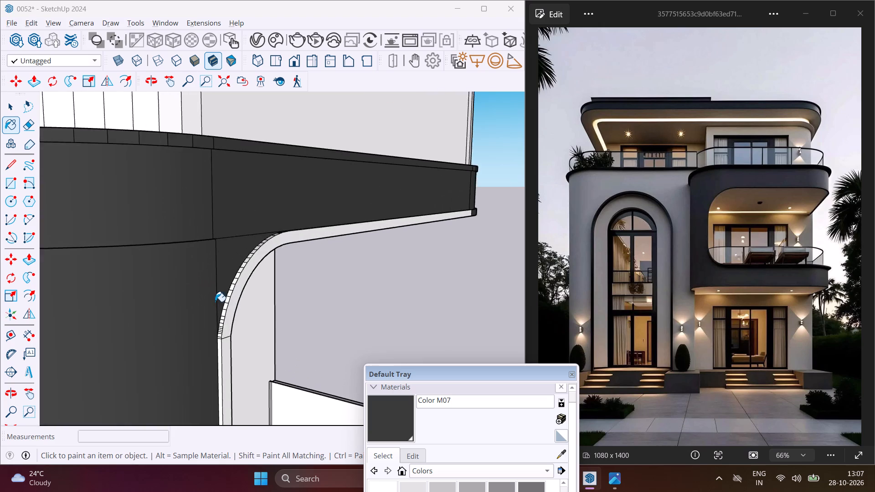
{"action": "scroll", "coordinate": [215, 302], "scroll_direction": "up", "scroll_amount": 3}
{"action": "left_click", "coordinate": [257, 261]}
{"action": "left_click", "coordinate": [230, 367]}
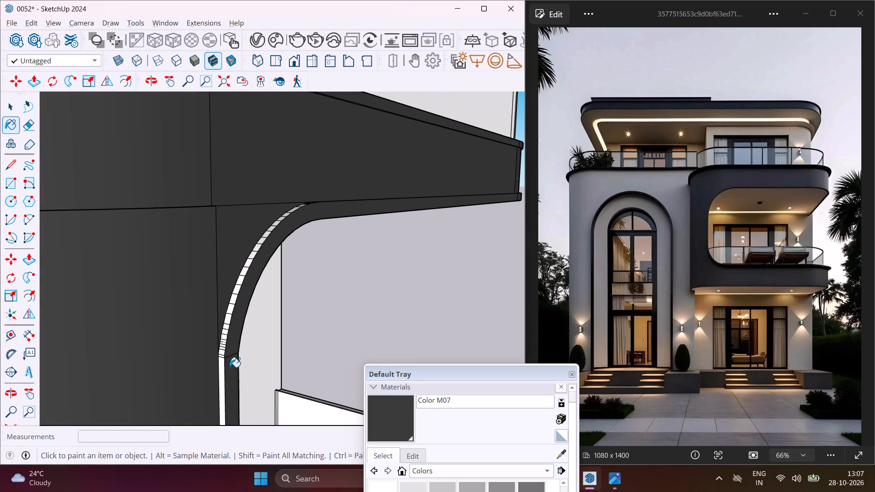
{"action": "left_click", "coordinate": [222, 374]}
Paint the lower curved trim of the balcony opening and the front wall band and corner beneath it with Color M07.
{"action": "scroll", "coordinate": [198, 322], "scroll_direction": "down", "scroll_amount": 13}
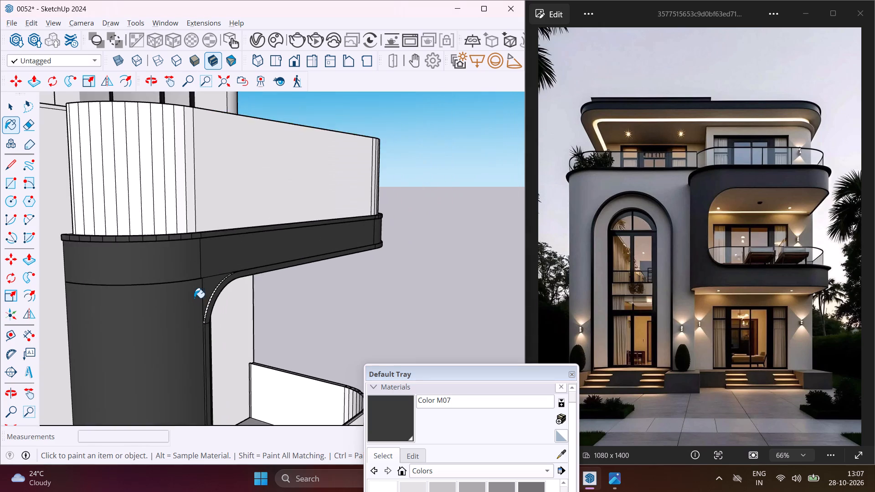
{"action": "scroll", "coordinate": [194, 297], "scroll_direction": "down", "scroll_amount": 11}
{"action": "scroll", "coordinate": [210, 418], "scroll_direction": "up", "scroll_amount": 6}
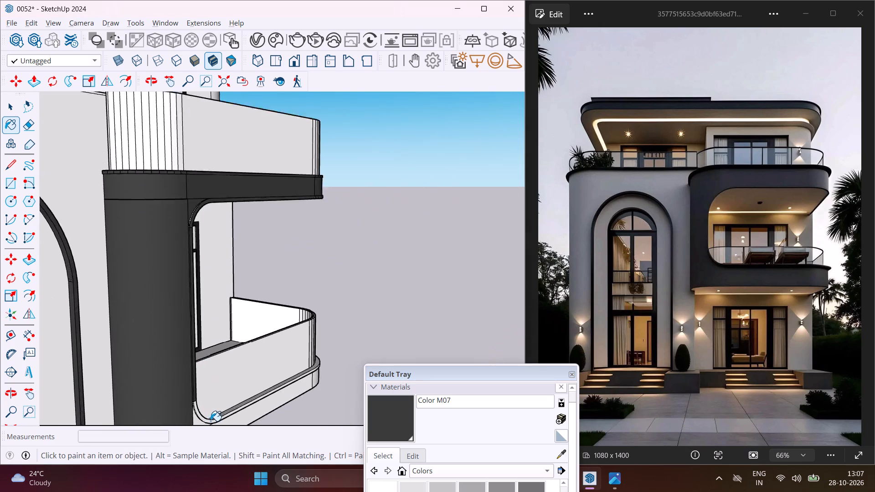
{"action": "scroll", "coordinate": [211, 421], "scroll_direction": "up", "scroll_amount": 2}
{"action": "middle_click_drag", "start_coordinate": [211, 421], "coordinate": [195, 337]}
{"action": "scroll", "coordinate": [195, 337], "scroll_direction": "up", "scroll_amount": 4}
{"action": "left_click", "coordinate": [164, 350]}
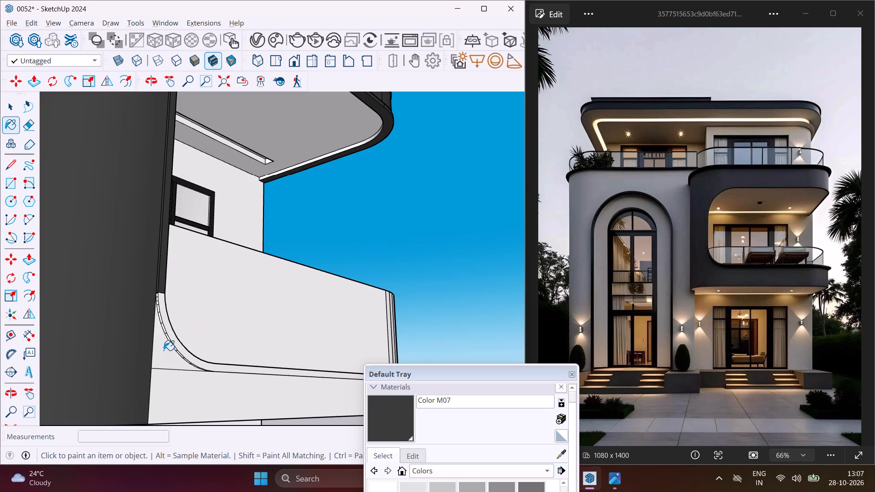
{"action": "scroll", "coordinate": [177, 333], "scroll_direction": "up", "scroll_amount": 7}
{"action": "left_click", "coordinate": [157, 317]}
{"action": "scroll", "coordinate": [152, 305], "scroll_direction": "down", "scroll_amount": 10}
{"action": "left_click", "coordinate": [152, 369]}
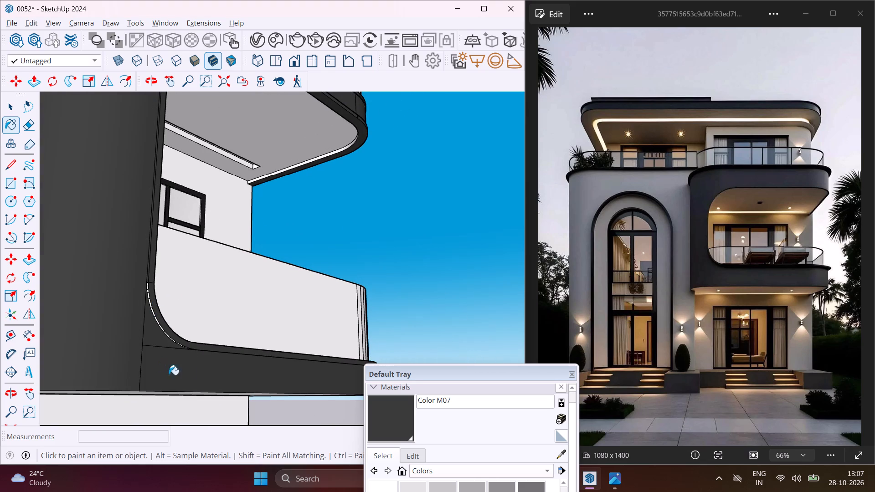
Paint the small edge facets at the upper end of the opening's lower curved trim with Color M07.
{"action": "scroll", "coordinate": [143, 301], "scroll_direction": "up", "scroll_amount": 12}
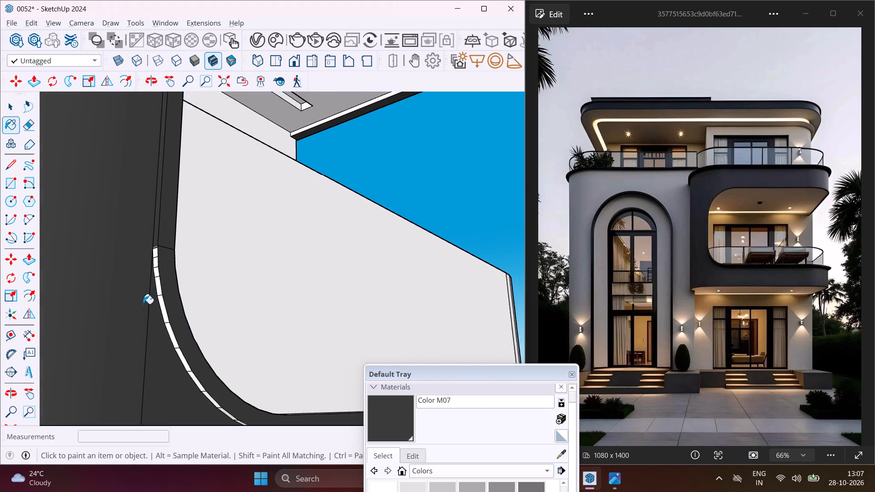
{"action": "scroll", "coordinate": [143, 304], "scroll_direction": "up", "scroll_amount": 3}
{"action": "scroll", "coordinate": [152, 228], "scroll_direction": "up", "scroll_amount": 8}
{"action": "left_click", "coordinate": [168, 220]}
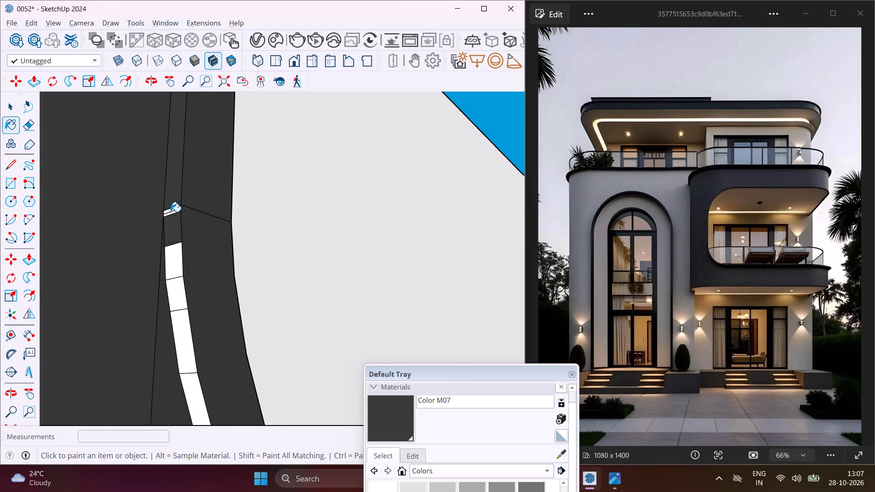
{"action": "scroll", "coordinate": [170, 212], "scroll_direction": "up", "scroll_amount": 4}
{"action": "left_click", "coordinate": [170, 212]}
{"action": "left_click", "coordinate": [173, 208]}
{"action": "left_click", "coordinate": [176, 213]}
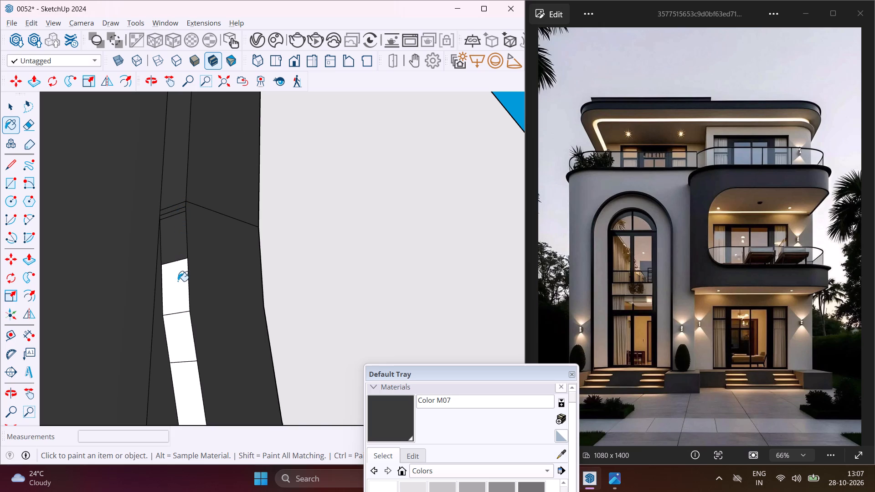
{"action": "left_click", "coordinate": [178, 281]}
{"action": "left_click", "coordinate": [186, 343]}
{"action": "left_click", "coordinate": [183, 389]}
Paint the edge facets at the bottom end of the opening's lower curved trim, where it meets the front band, with Color M07.
{"action": "scroll", "coordinate": [147, 313], "scroll_direction": "down", "scroll_amount": 10}
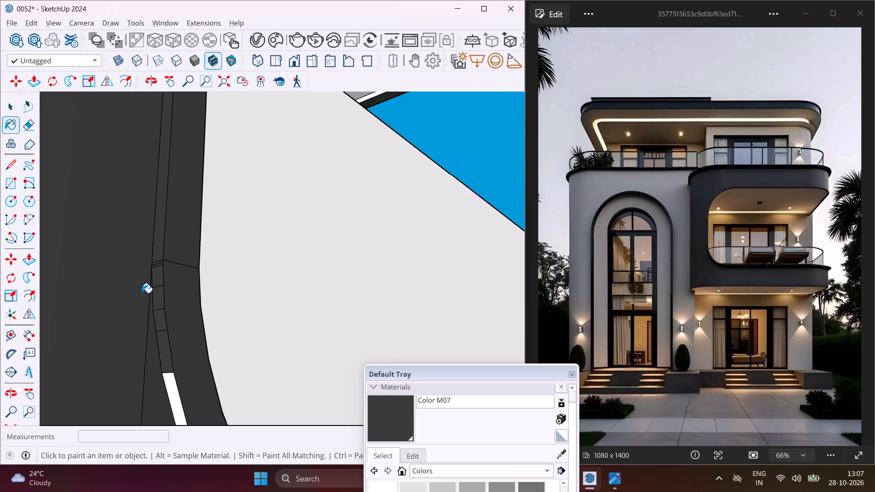
{"action": "scroll", "coordinate": [142, 293], "scroll_direction": "down", "scroll_amount": 16}
{"action": "scroll", "coordinate": [187, 384], "scroll_direction": "up", "scroll_amount": 7}
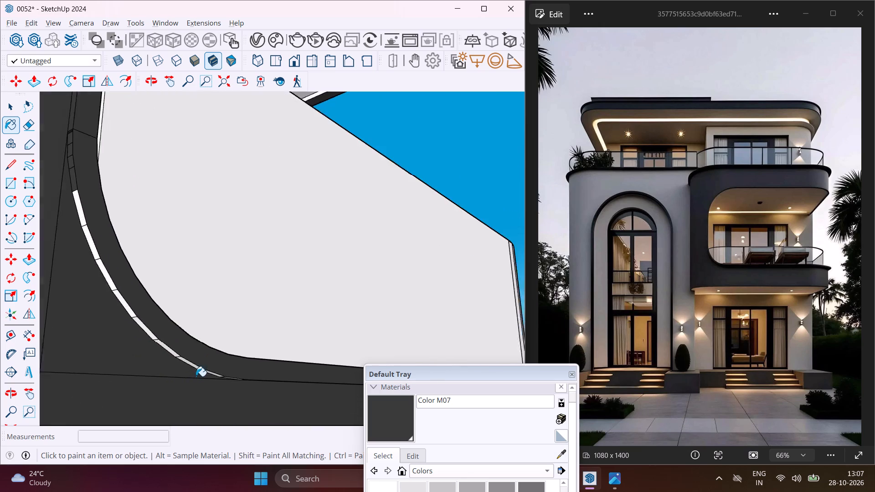
{"action": "scroll", "coordinate": [196, 376], "scroll_direction": "up", "scroll_amount": 7}
{"action": "middle_click_drag", "start_coordinate": [248, 388], "coordinate": [279, 331]}
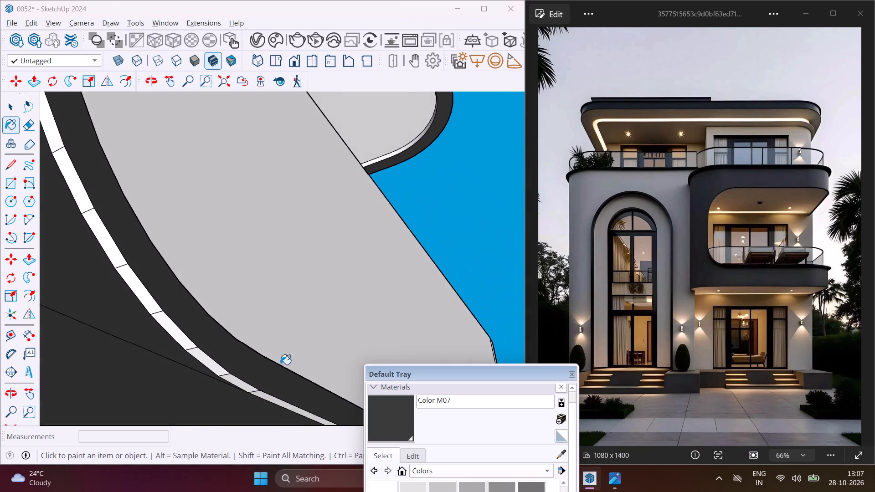
{"action": "scroll", "coordinate": [280, 385], "scroll_direction": "up", "scroll_amount": 4}
{"action": "left_click", "coordinate": [269, 409]}
{"action": "left_click", "coordinate": [231, 388]}
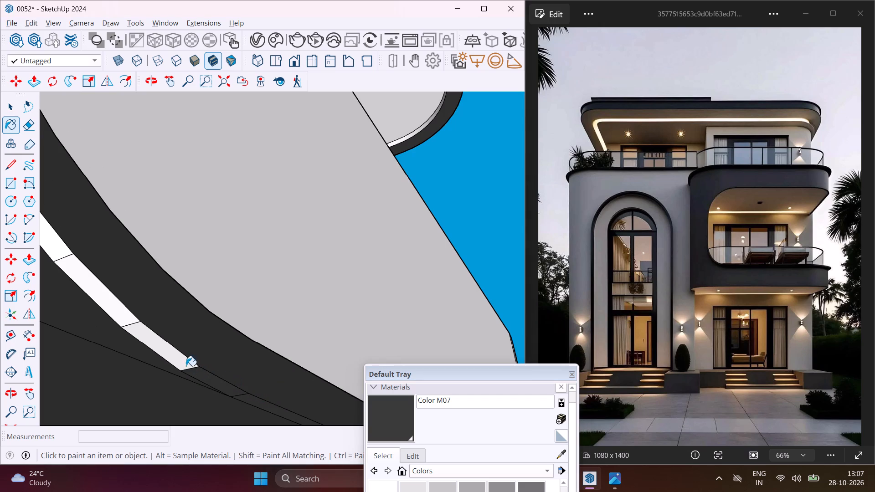
{"action": "left_click", "coordinate": [184, 363]}
{"action": "left_click", "coordinate": [115, 317]}
Paint the remaining white edge facets along the middle of the opening's lower curved trim with Color M07.
{"action": "middle_click_drag", "start_coordinate": [123, 307], "coordinate": [227, 388]}
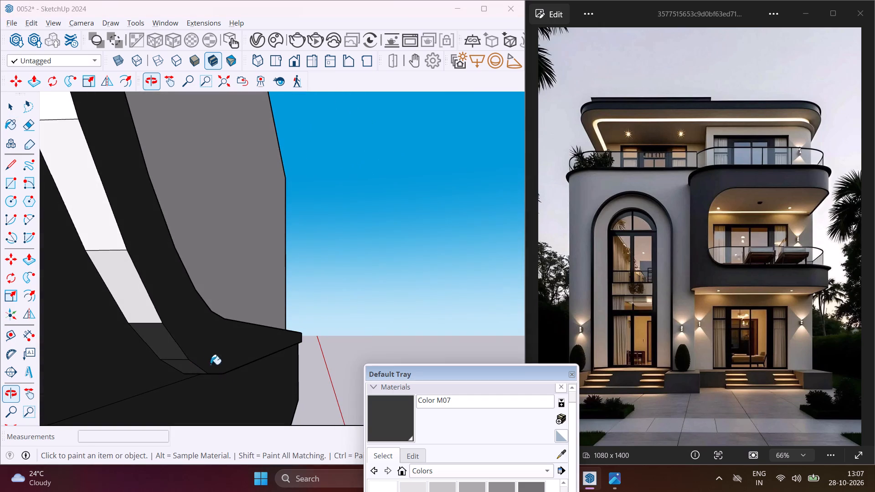
{"action": "left_click", "coordinate": [144, 313]}
{"action": "left_click", "coordinate": [110, 253]}
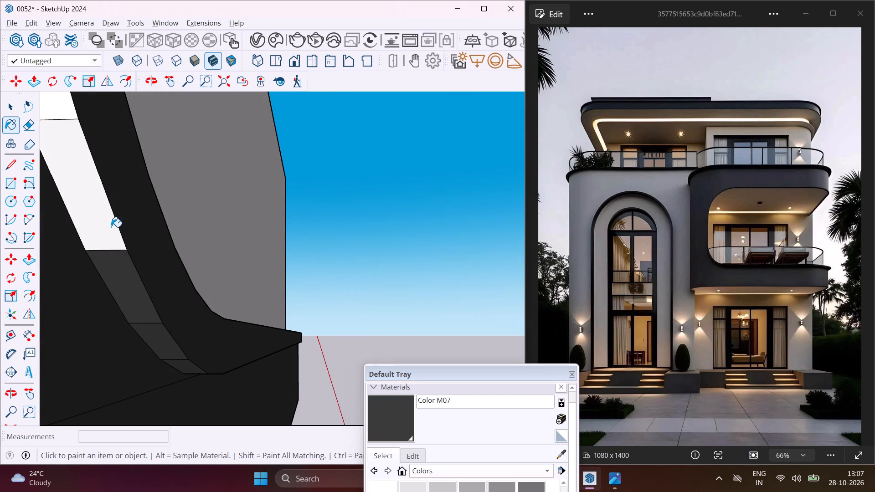
{"action": "scroll", "coordinate": [111, 230], "scroll_direction": "down", "scroll_amount": 12}
{"action": "left_click", "coordinate": [100, 213]}
{"action": "left_click_drag", "start_coordinate": [82, 187], "coordinate": [82, 183]}
{"action": "left_click", "coordinate": [72, 136]}
{"action": "middle_click_drag", "start_coordinate": [80, 157], "coordinate": [116, 246]}
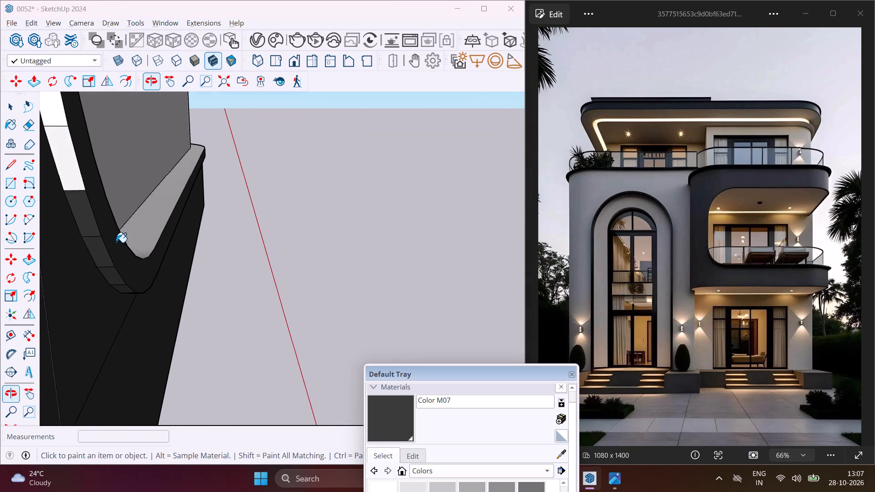
{"action": "scroll", "coordinate": [116, 242], "scroll_direction": "down", "scroll_amount": 5}
{"action": "left_click", "coordinate": [89, 202]}
{"action": "left_click", "coordinate": [80, 170]}
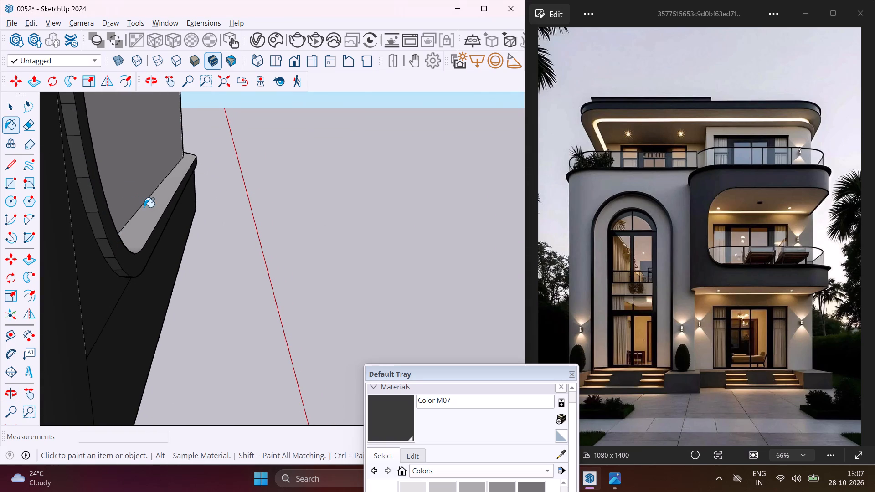
Paint the remaining light sill face along the bottom of the balcony opening with Color M07.
{"action": "middle_click_drag", "start_coordinate": [144, 209], "coordinate": [129, 270]}
{"action": "left_click", "coordinate": [118, 237]}
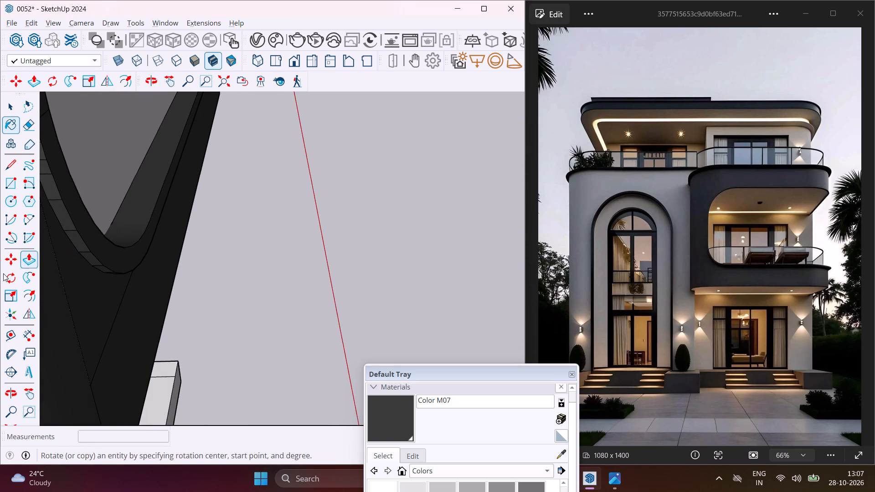
Paint the lower balcony band's rounded outer corner, its side face and the side ledge edge above it with Color M07.
{"action": "middle_click", "coordinate": [2, 275]}
{"action": "scroll", "coordinate": [162, 223], "scroll_direction": "down", "scroll_amount": 2}
{"action": "middle_click_drag", "start_coordinate": [162, 223], "coordinate": [0, 282]}
{"action": "scroll", "coordinate": [112, 249], "scroll_direction": "up", "scroll_amount": 1}
{"action": "scroll", "coordinate": [206, 221], "scroll_direction": "down", "scroll_amount": 6}
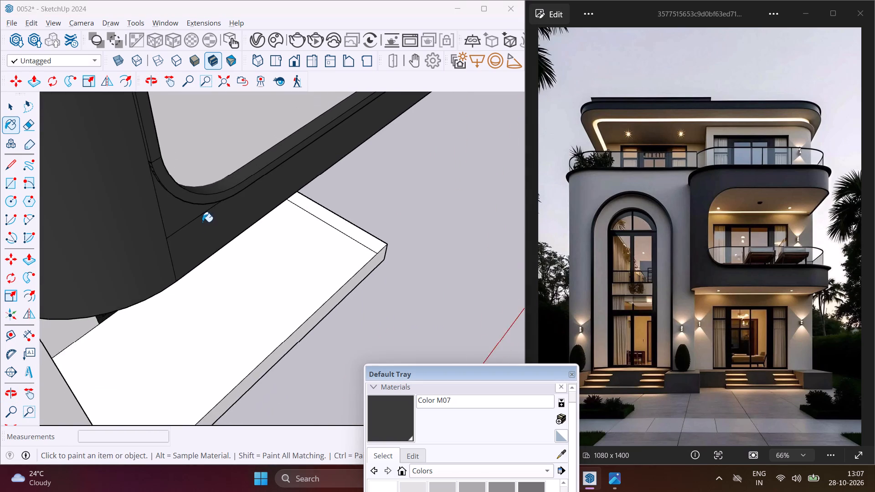
{"action": "scroll", "coordinate": [201, 221], "scroll_direction": "down", "scroll_amount": 6}
{"action": "middle_click_drag", "start_coordinate": [215, 205], "coordinate": [86, 233]}
{"action": "scroll", "coordinate": [152, 219], "scroll_direction": "down", "scroll_amount": 5}
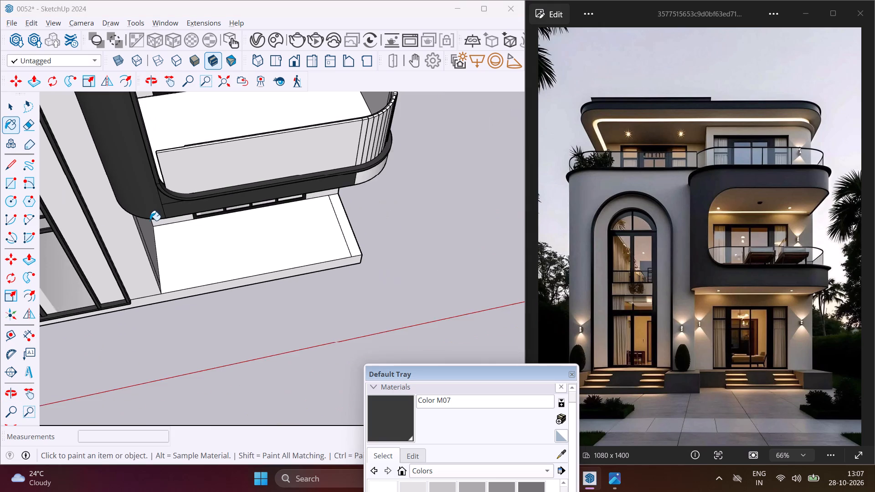
{"action": "scroll", "coordinate": [150, 221], "scroll_direction": "down", "scroll_amount": 4}
{"action": "scroll", "coordinate": [339, 155], "scroll_direction": "up", "scroll_amount": 5}
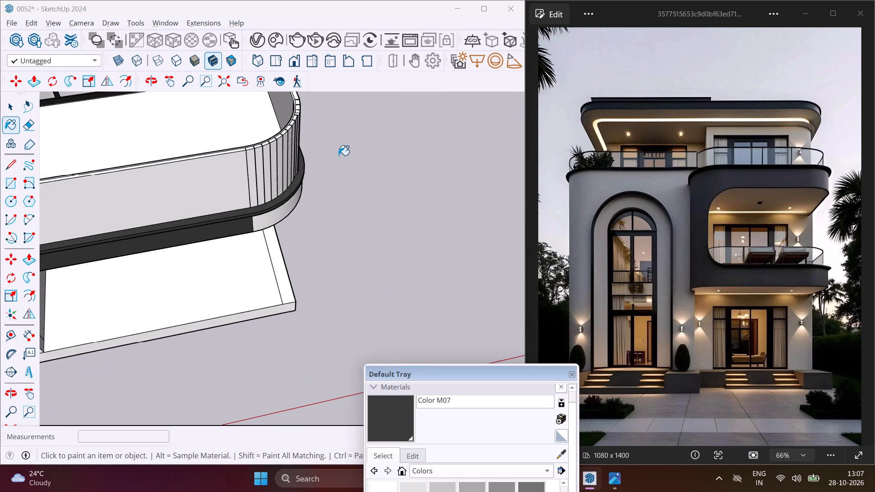
{"action": "scroll", "coordinate": [322, 201], "scroll_direction": "up", "scroll_amount": 4}
{"action": "left_click", "coordinate": [253, 214]}
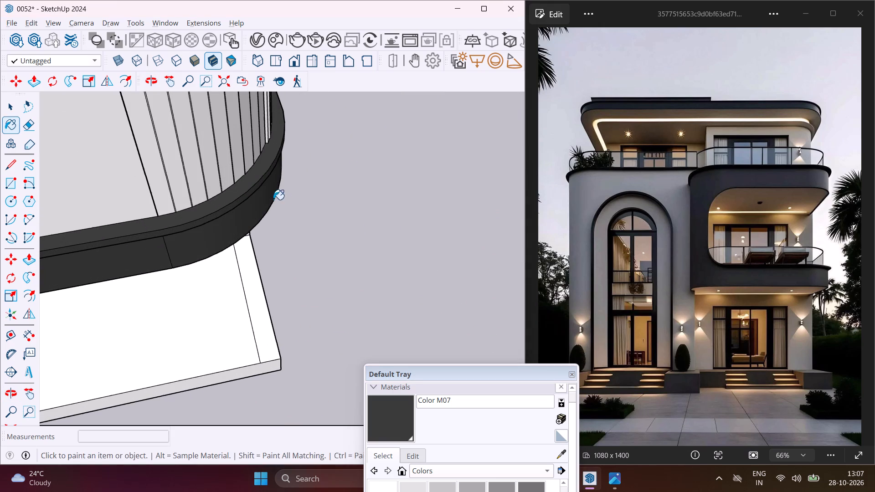
{"action": "middle_click_drag", "start_coordinate": [314, 151], "coordinate": [139, 176]}
{"action": "scroll", "coordinate": [396, 113], "scroll_direction": "up", "scroll_amount": 4}
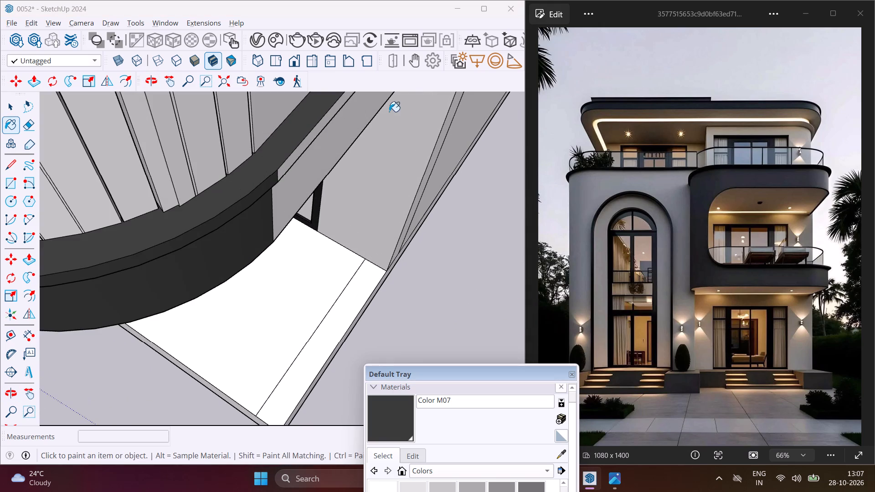
{"action": "left_click", "coordinate": [300, 150]}
{"action": "left_click", "coordinate": [312, 168]}
Paint the small faces at the rear end of the lower balcony's side ledge with Color M07.
{"action": "middle_click_drag", "start_coordinate": [304, 159], "coordinate": [301, 113]}
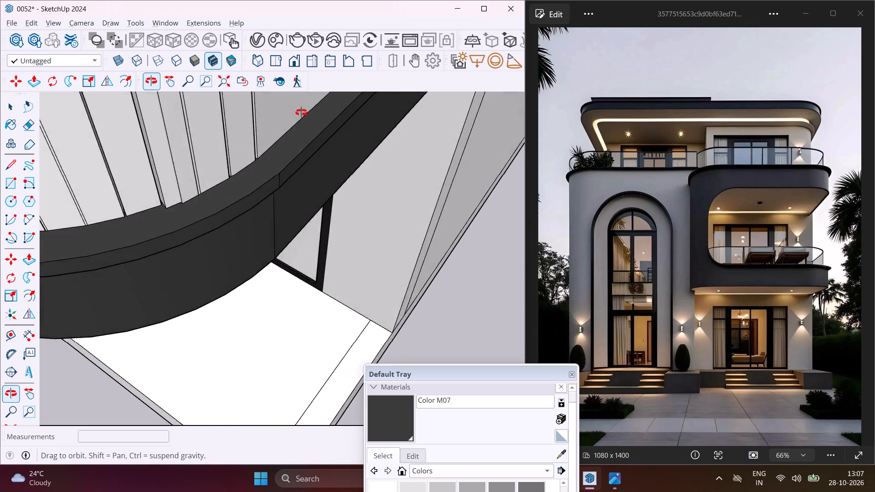
{"action": "middle_click_drag", "start_coordinate": [301, 113], "coordinate": [376, 0]}
{"action": "middle_click_drag", "start_coordinate": [229, 288], "coordinate": [283, 153]}
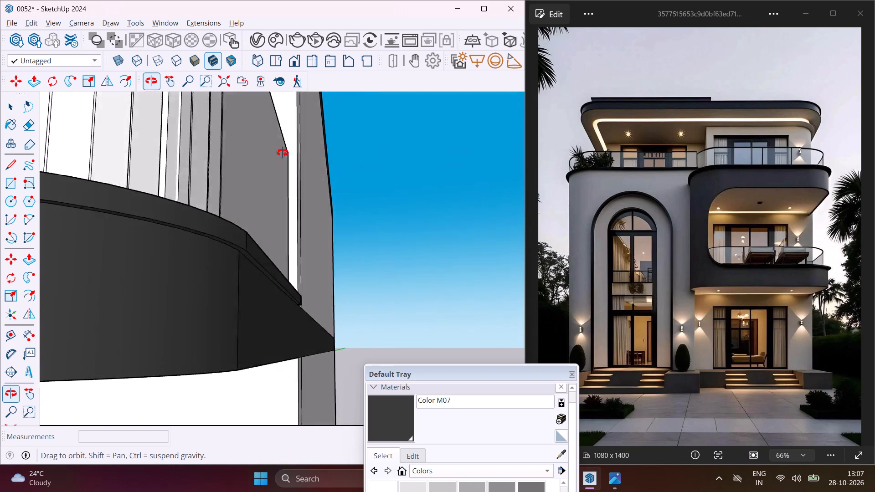
{"action": "middle_click_drag", "start_coordinate": [283, 153], "coordinate": [196, 191]}
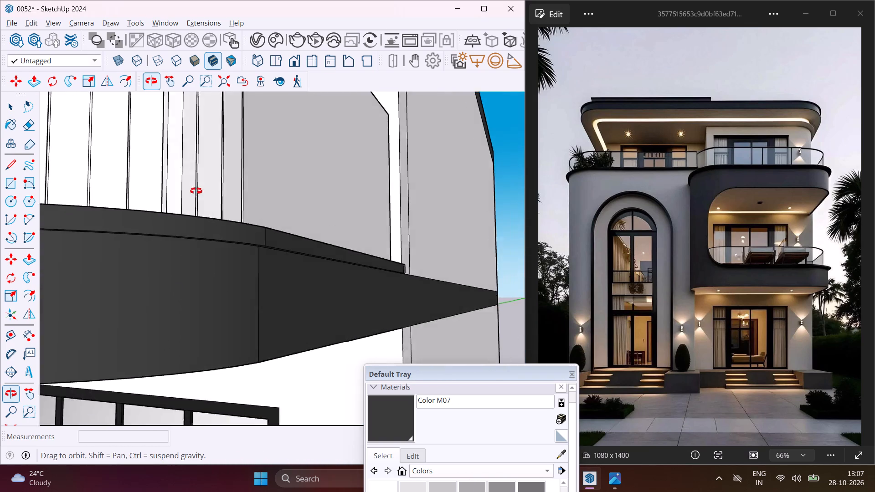
{"action": "middle_click_drag", "start_coordinate": [196, 191], "coordinate": [205, 269]}
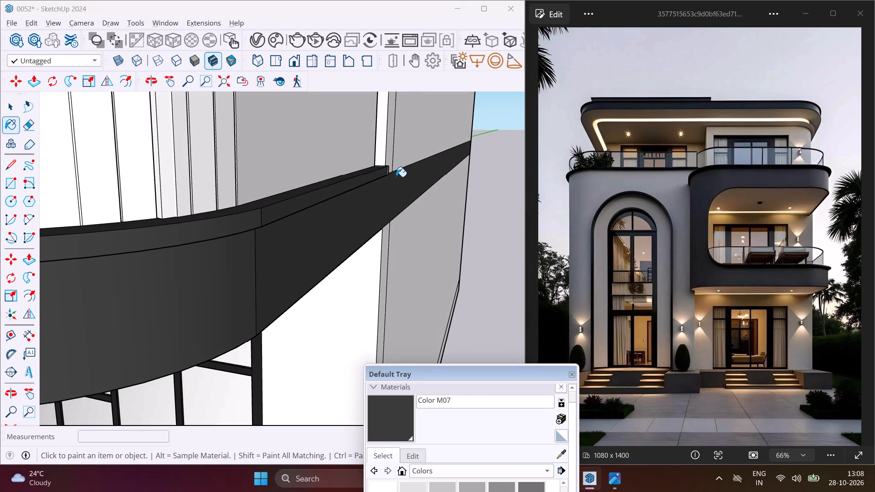
{"action": "scroll", "coordinate": [396, 174], "scroll_direction": "up", "scroll_amount": 1}
{"action": "middle_click_drag", "start_coordinate": [390, 177], "coordinate": [238, 227]}
{"action": "scroll", "coordinate": [401, 191], "scroll_direction": "up", "scroll_amount": 3}
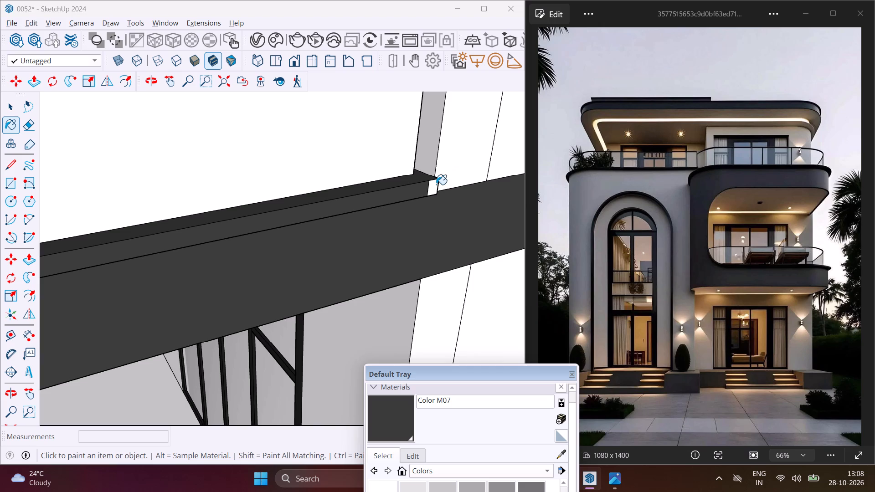
{"action": "left_click", "coordinate": [436, 189]}
{"action": "scroll", "coordinate": [403, 213], "scroll_direction": "up", "scroll_amount": 1}
{"action": "middle_click_drag", "start_coordinate": [403, 213], "coordinate": [432, 92]}
{"action": "scroll", "coordinate": [422, 130], "scroll_direction": "up", "scroll_amount": 6}
{"action": "left_click", "coordinate": [424, 136]}
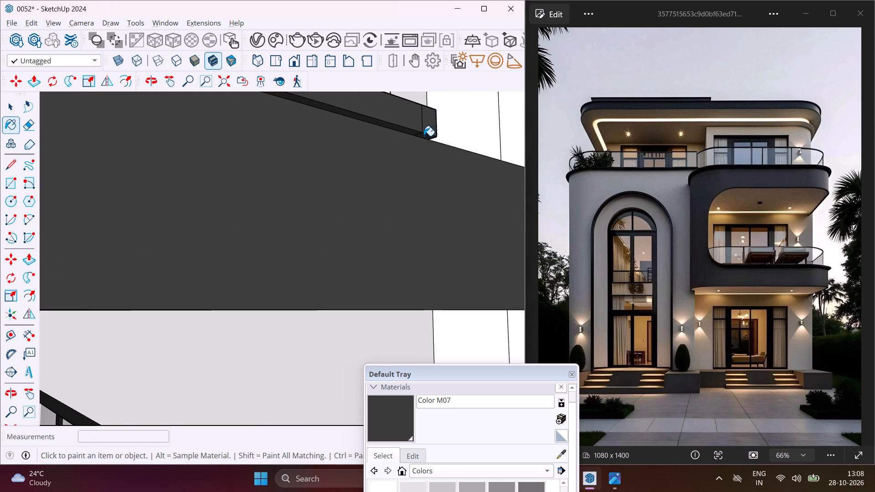
Paint the top and edge faces of the arched block's cap, where it ends beside the upper balcony, with Color M07.
{"action": "middle_click_drag", "start_coordinate": [423, 134], "coordinate": [428, 287]}
{"action": "scroll", "coordinate": [413, 253], "scroll_direction": "down", "scroll_amount": 3}
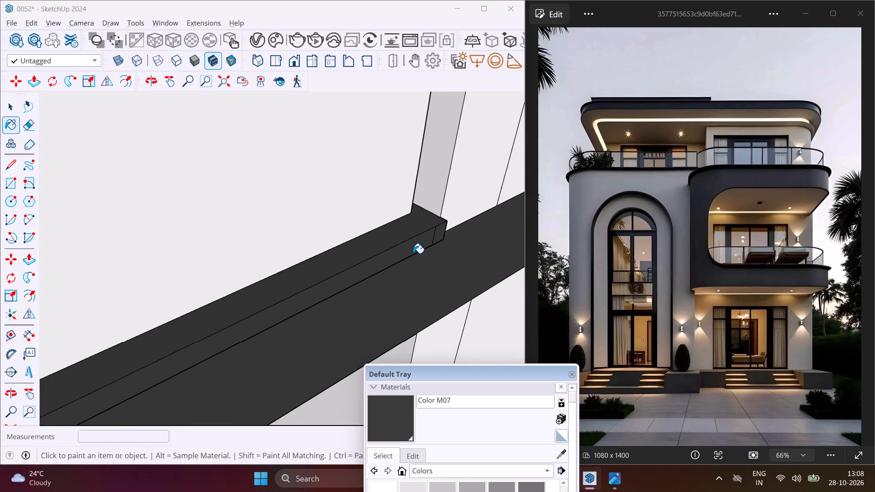
{"action": "scroll", "coordinate": [413, 253], "scroll_direction": "down", "scroll_amount": 19}
{"action": "scroll", "coordinate": [415, 266], "scroll_direction": "down", "scroll_amount": 4}
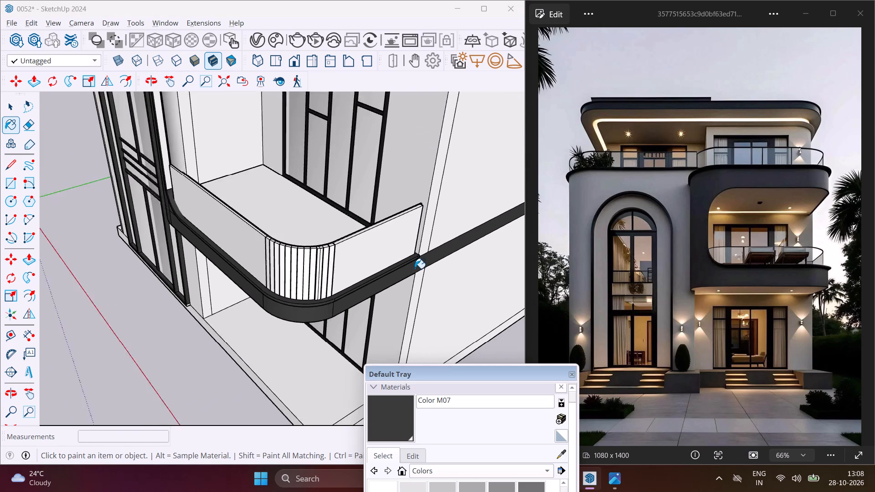
{"action": "scroll", "coordinate": [415, 272], "scroll_direction": "down", "scroll_amount": 10}
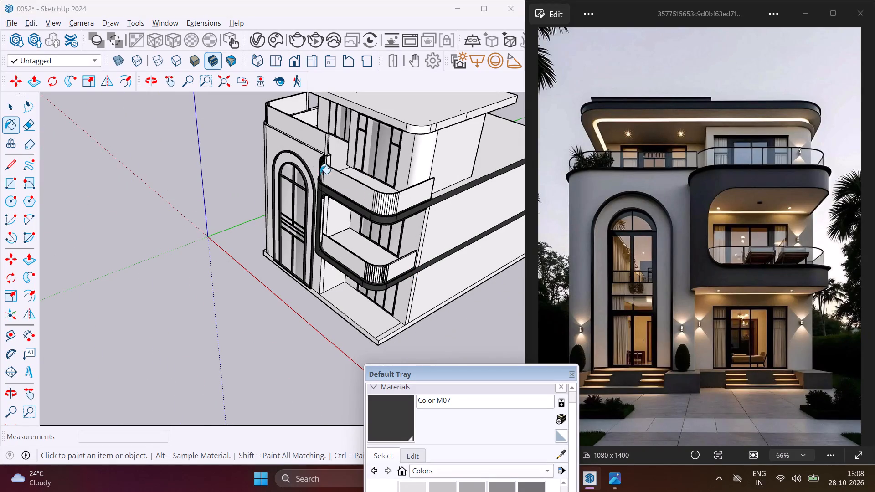
{"action": "scroll", "coordinate": [301, 159], "scroll_direction": "up", "scroll_amount": 14}
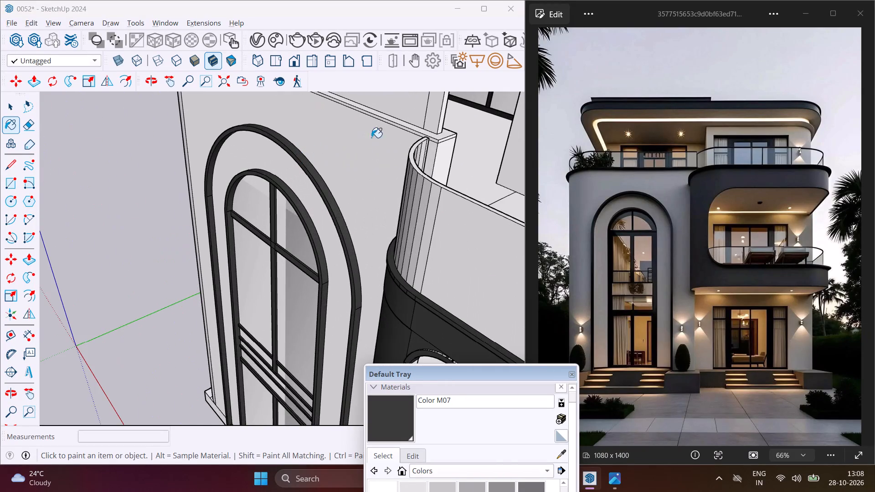
{"action": "scroll", "coordinate": [436, 130], "scroll_direction": "up", "scroll_amount": 8}
{"action": "left_click", "coordinate": [439, 142]}
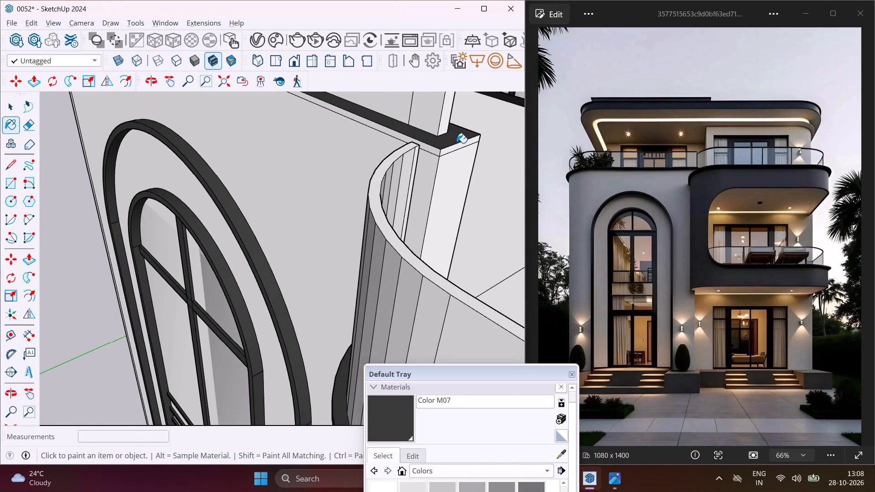
{"action": "left_click", "coordinate": [455, 146]}
{"action": "left_click", "coordinate": [437, 150]}
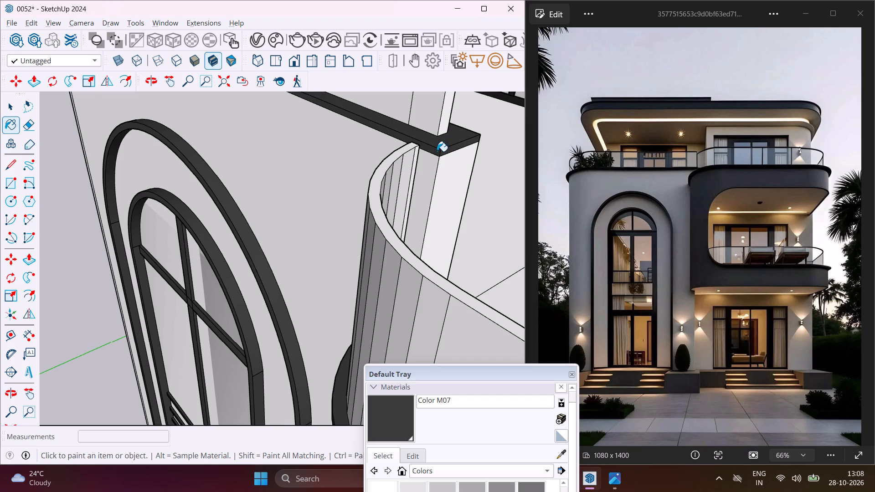
Paint the inner side edge of the trim beneath the upper balcony's band with Color M07.
{"action": "middle_click_drag", "start_coordinate": [437, 151], "coordinate": [570, 155]}
{"action": "scroll", "coordinate": [514, 145], "scroll_direction": "down", "scroll_amount": 6}
{"action": "scroll", "coordinate": [470, 176], "scroll_direction": "down", "scroll_amount": 4}
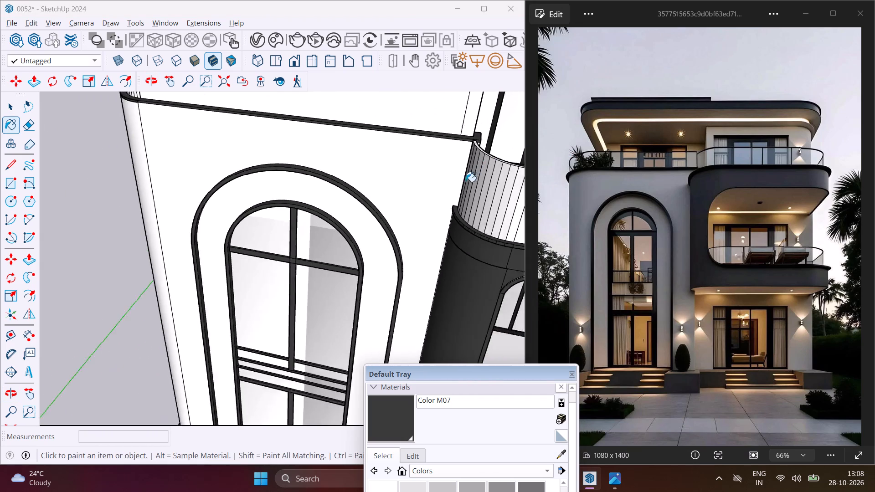
{"action": "scroll", "coordinate": [465, 182], "scroll_direction": "down", "scroll_amount": 2}
{"action": "scroll", "coordinate": [416, 191], "scroll_direction": "down", "scroll_amount": 4}
{"action": "middle_click_drag", "start_coordinate": [245, 124], "coordinate": [370, 140]}
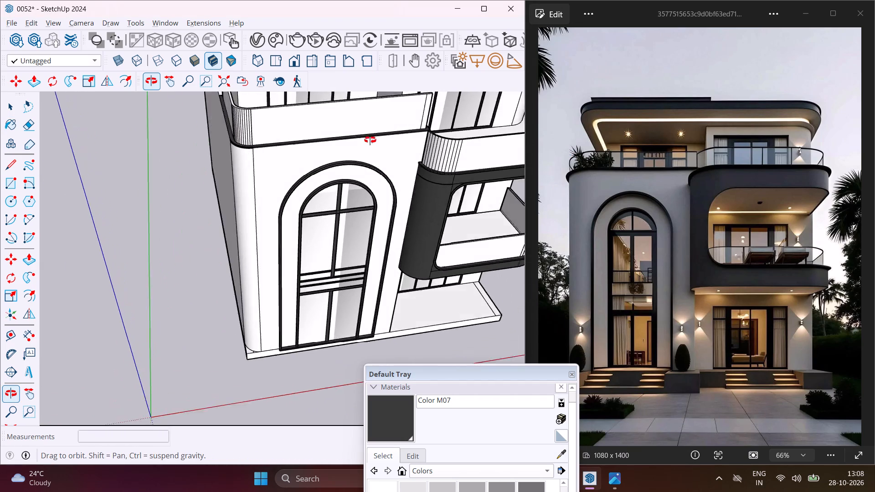
{"action": "middle_click_drag", "start_coordinate": [370, 140], "coordinate": [235, 140]}
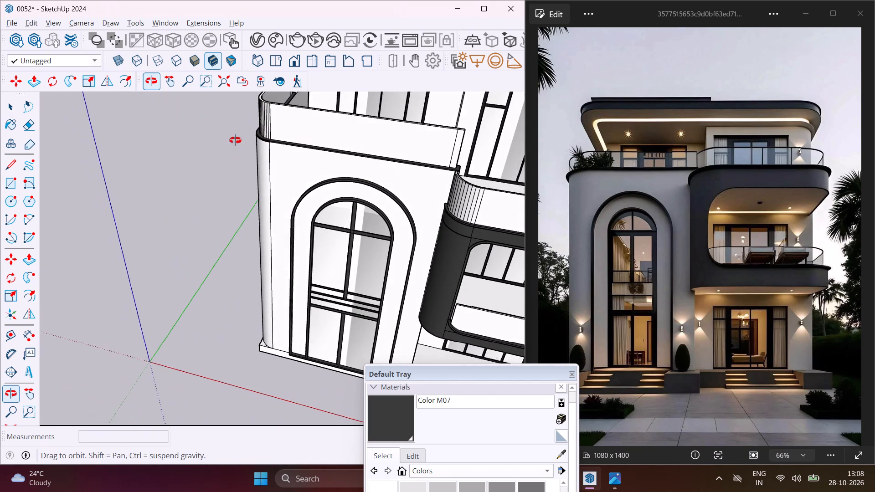
{"action": "middle_click_drag", "start_coordinate": [235, 140], "coordinate": [234, 140]}
{"action": "scroll", "coordinate": [218, 206], "scroll_direction": "down", "scroll_amount": 5}
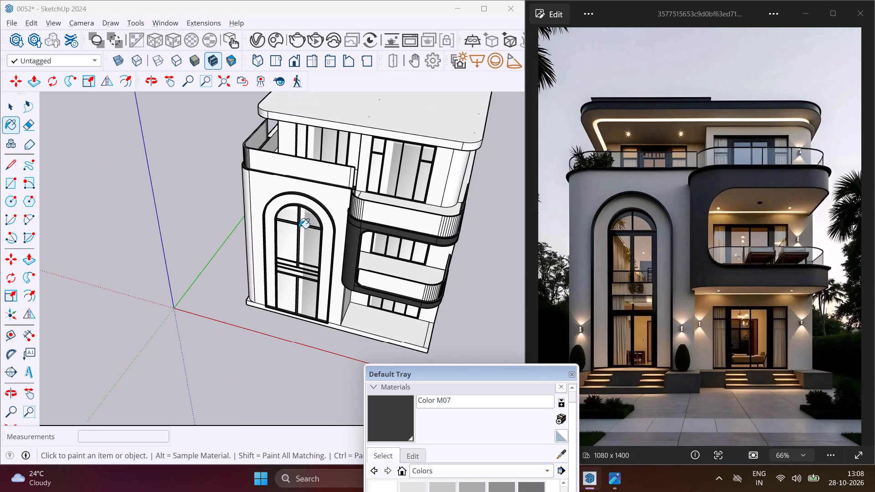
{"action": "scroll", "coordinate": [303, 227], "scroll_direction": "down", "scroll_amount": 6}
{"action": "scroll", "coordinate": [364, 273], "scroll_direction": "up", "scroll_amount": 4}
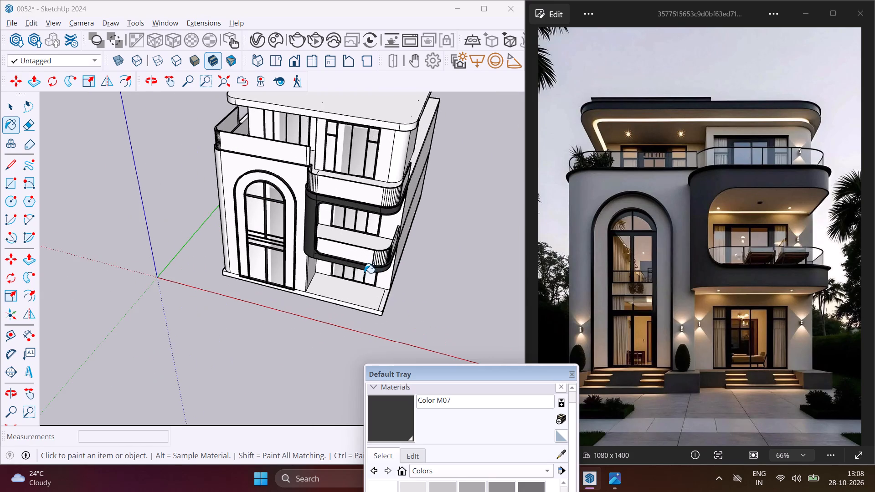
{"action": "middle_click_drag", "start_coordinate": [362, 272], "coordinate": [420, 90]}
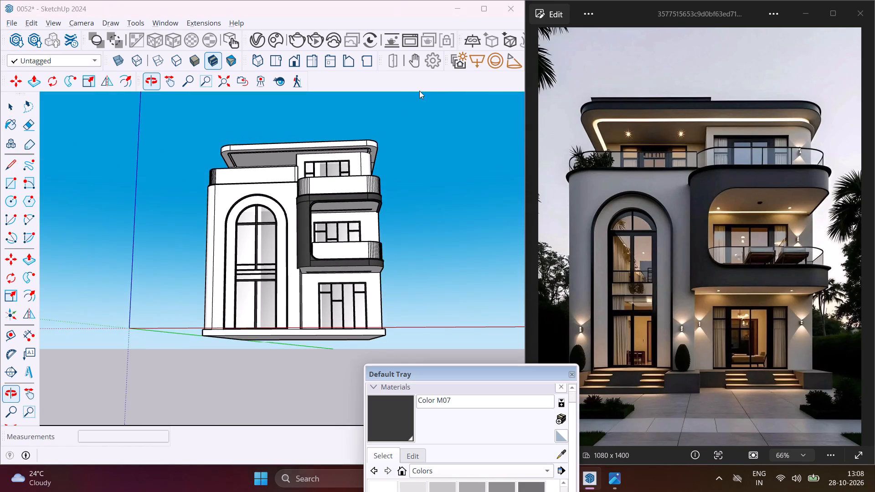
{"action": "scroll", "coordinate": [363, 200], "scroll_direction": "up", "scroll_amount": 13}
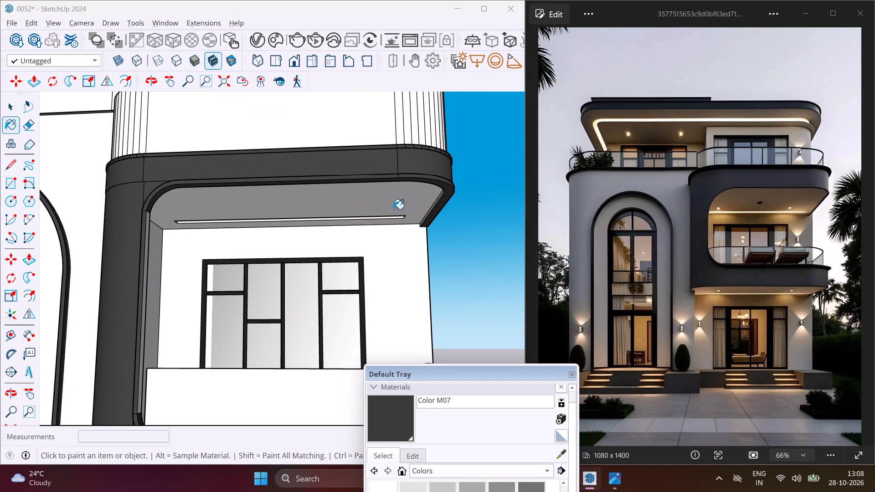
{"action": "scroll", "coordinate": [424, 201], "scroll_direction": "up", "scroll_amount": 9}
{"action": "left_click", "coordinate": [458, 192]}
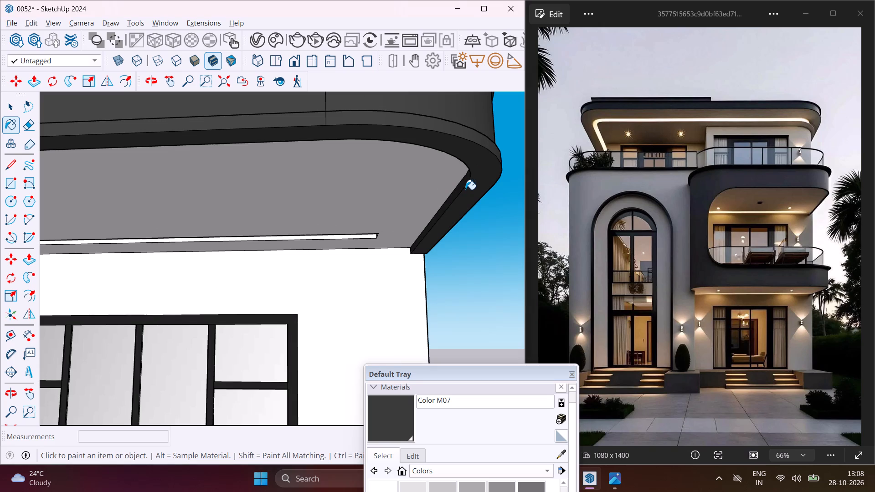
Paint the vertical face of the balcony opening's frame, on the side next to the arched block, with Color M07.
{"action": "scroll", "coordinate": [468, 188], "scroll_direction": "down", "scroll_amount": 5}
{"action": "middle_click_drag", "start_coordinate": [474, 148], "coordinate": [571, 41]}
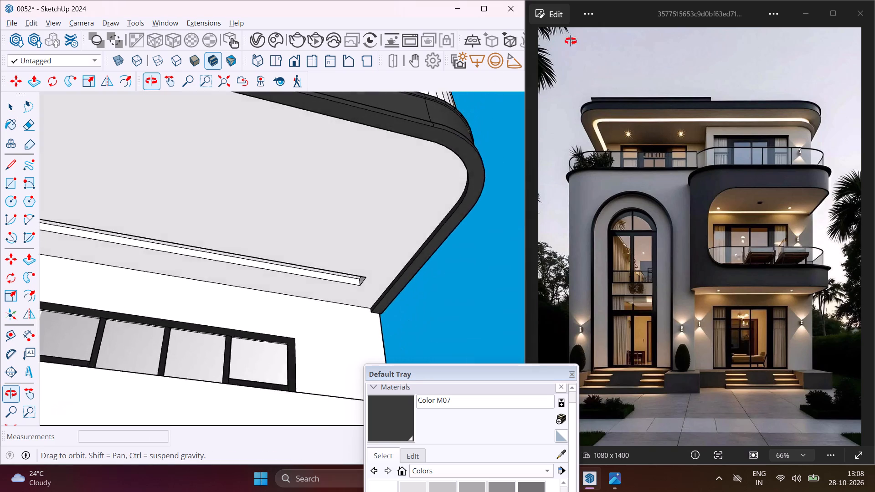
{"action": "middle_click_drag", "start_coordinate": [571, 41], "coordinate": [598, 173]}
{"action": "scroll", "coordinate": [405, 197], "scroll_direction": "down", "scroll_amount": 4}
{"action": "scroll", "coordinate": [407, 206], "scroll_direction": "up", "scroll_amount": 2}
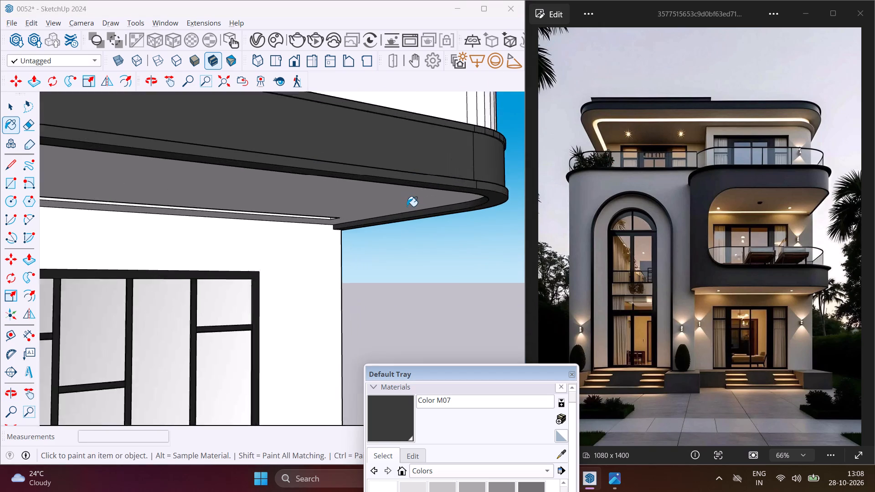
{"action": "scroll", "coordinate": [407, 206], "scroll_direction": "up", "scroll_amount": 7}
{"action": "middle_click_drag", "start_coordinate": [378, 225], "coordinate": [522, 224]}
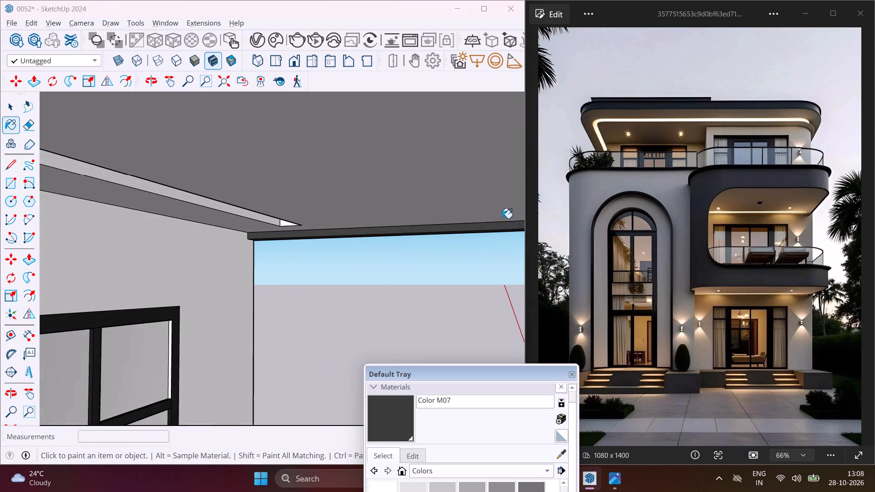
{"action": "scroll", "coordinate": [465, 211], "scroll_direction": "up", "scroll_amount": 1}
{"action": "scroll", "coordinate": [357, 214], "scroll_direction": "down", "scroll_amount": 5}
{"action": "middle_click_drag", "start_coordinate": [482, 214], "coordinate": [107, 251]}
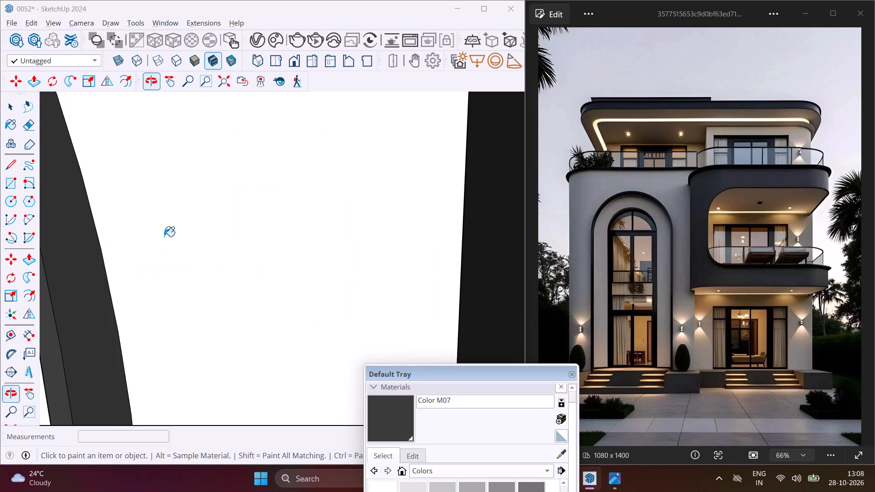
{"action": "scroll", "coordinate": [161, 239], "scroll_direction": "down", "scroll_amount": 20}
{"action": "scroll", "coordinate": [161, 239], "scroll_direction": "down", "scroll_amount": 7}
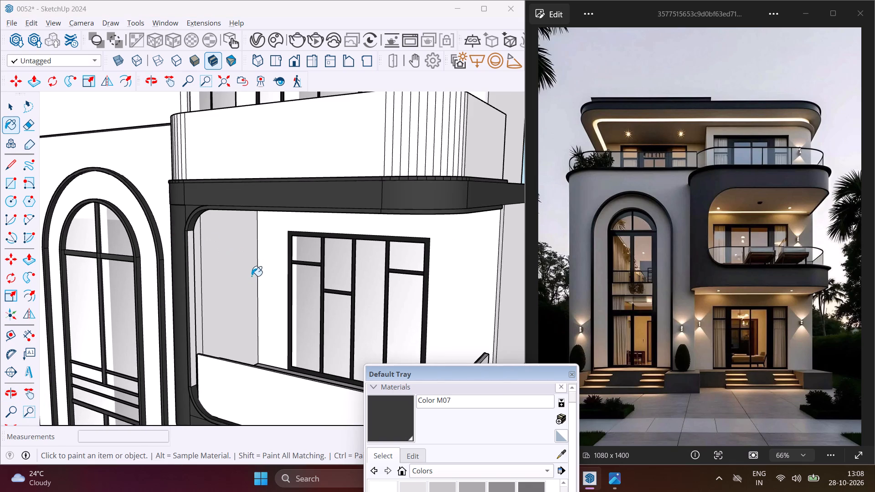
{"action": "middle_click_drag", "start_coordinate": [252, 276], "coordinate": [108, 266]}
{"action": "scroll", "coordinate": [141, 284], "scroll_direction": "up", "scroll_amount": 8}
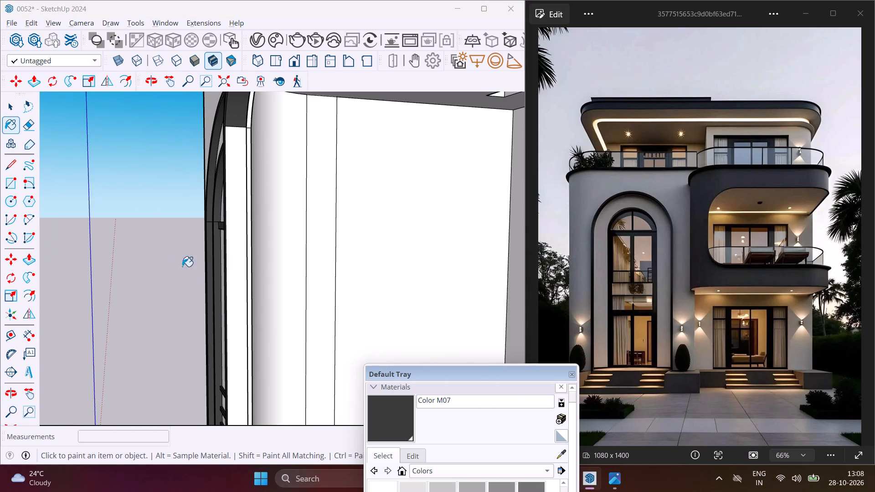
{"action": "left_click", "coordinate": [238, 220]}
Paint the side and inner edge faces of the balcony opening frame's vertical part and upper curve, beside the arched block, with Color M07.
{"action": "middle_click_drag", "start_coordinate": [241, 220], "coordinate": [192, 215]}
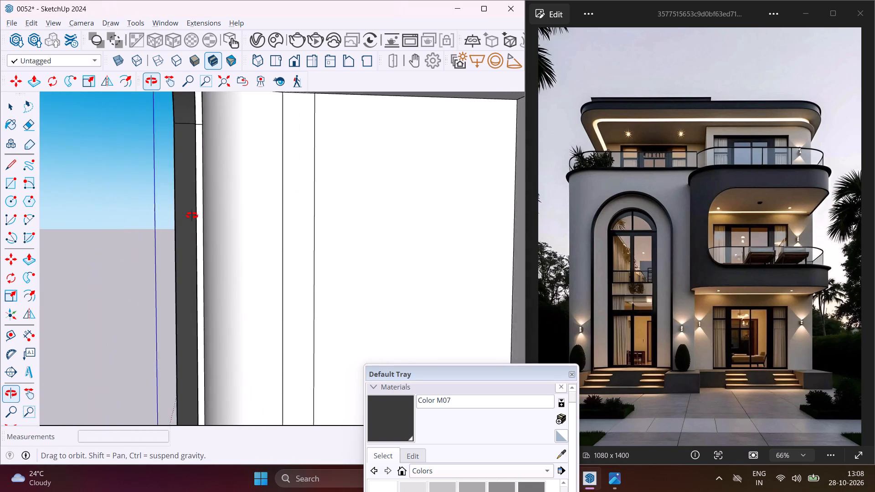
{"action": "middle_click_drag", "start_coordinate": [192, 215], "coordinate": [132, 231]}
{"action": "scroll", "coordinate": [112, 137], "scroll_direction": "up", "scroll_amount": 6}
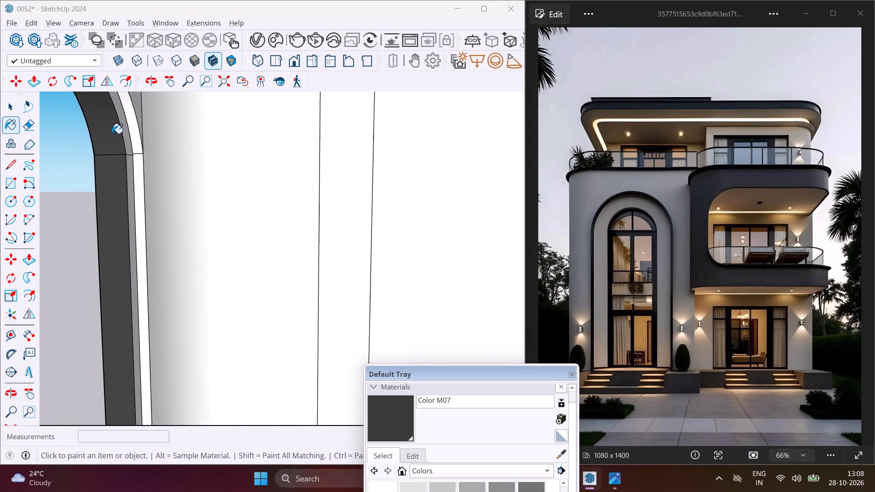
{"action": "scroll", "coordinate": [112, 133], "scroll_direction": "up", "scroll_amount": 1}
{"action": "left_click", "coordinate": [129, 142]}
{"action": "scroll", "coordinate": [134, 150], "scroll_direction": "up", "scroll_amount": 2}
{"action": "left_click", "coordinate": [130, 173]}
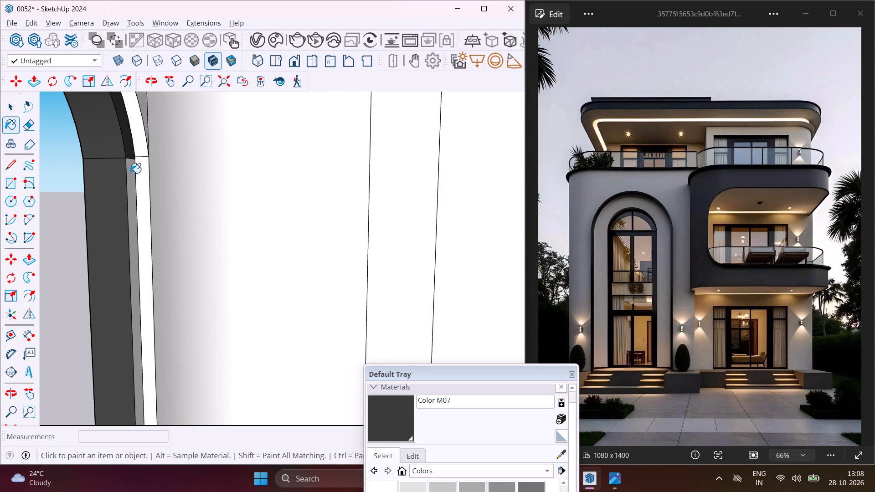
{"action": "left_click", "coordinate": [142, 167]}
{"action": "left_click", "coordinate": [135, 147]}
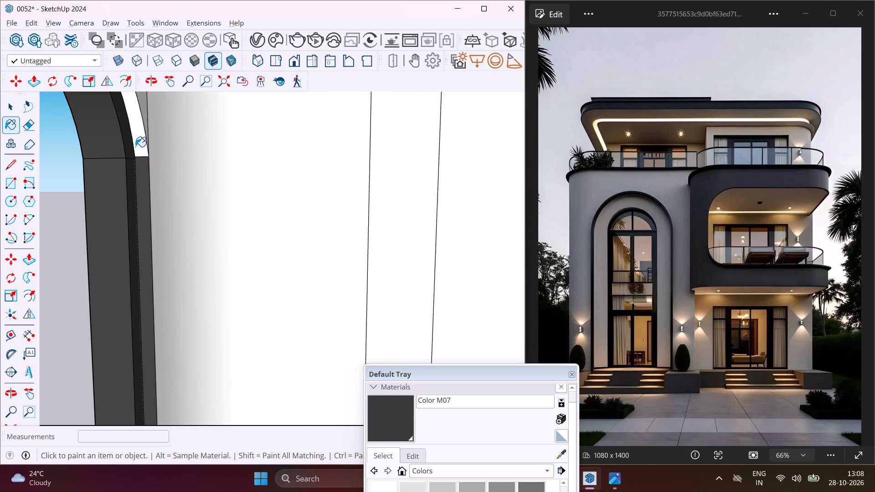
Paint the inner and side edge faces of the balcony opening frame's lower curved corner with Color M07.
{"action": "scroll", "coordinate": [133, 128], "scroll_direction": "down", "scroll_amount": 5}
{"action": "middle_click_drag", "start_coordinate": [133, 128], "coordinate": [133, 111]}
{"action": "scroll", "coordinate": [133, 111], "scroll_direction": "up", "scroll_amount": 1}
{"action": "scroll", "coordinate": [133, 111], "scroll_direction": "down", "scroll_amount": 5}
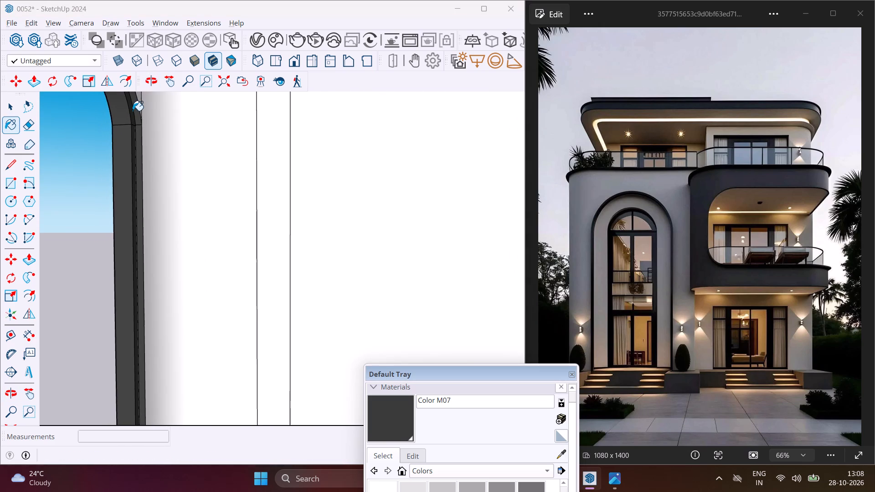
{"action": "scroll", "coordinate": [133, 111], "scroll_direction": "down", "scroll_amount": 6}
{"action": "middle_click_drag", "start_coordinate": [133, 111], "coordinate": [136, 123]}
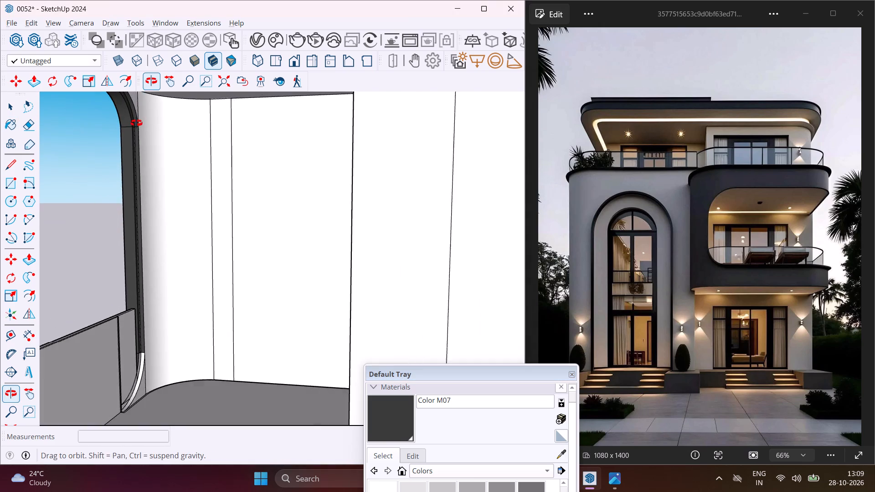
{"action": "middle_click_drag", "start_coordinate": [136, 123], "coordinate": [139, 126]}
{"action": "scroll", "coordinate": [136, 395], "scroll_direction": "up", "scroll_amount": 7}
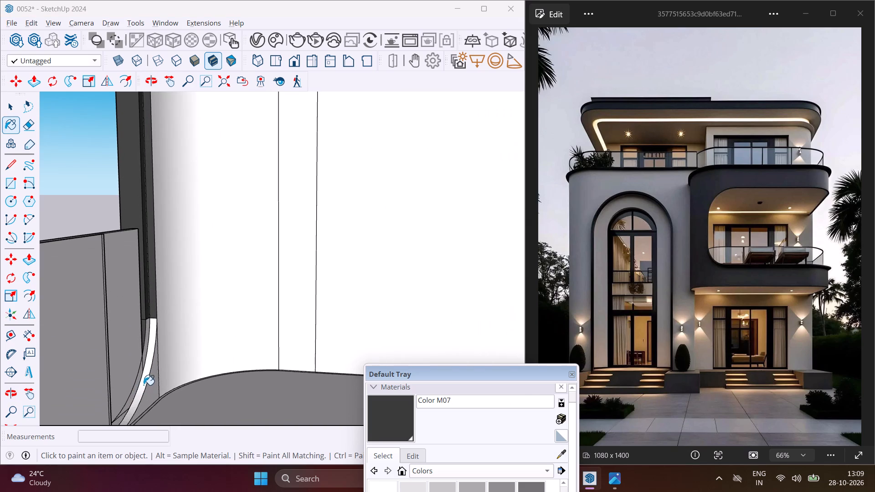
{"action": "left_click", "coordinate": [144, 384]}
{"action": "middle_click_drag", "start_coordinate": [150, 363], "coordinate": [163, 375]}
{"action": "scroll", "coordinate": [153, 334], "scroll_direction": "up", "scroll_amount": 3}
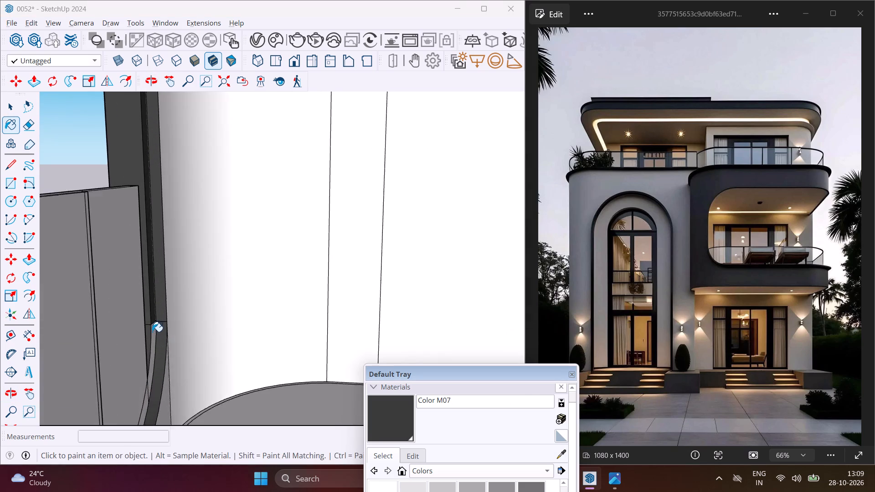
{"action": "scroll", "coordinate": [152, 332], "scroll_direction": "up", "scroll_amount": 4}
{"action": "left_click", "coordinate": [154, 326]}
{"action": "scroll", "coordinate": [152, 358], "scroll_direction": "down", "scroll_amount": 1}
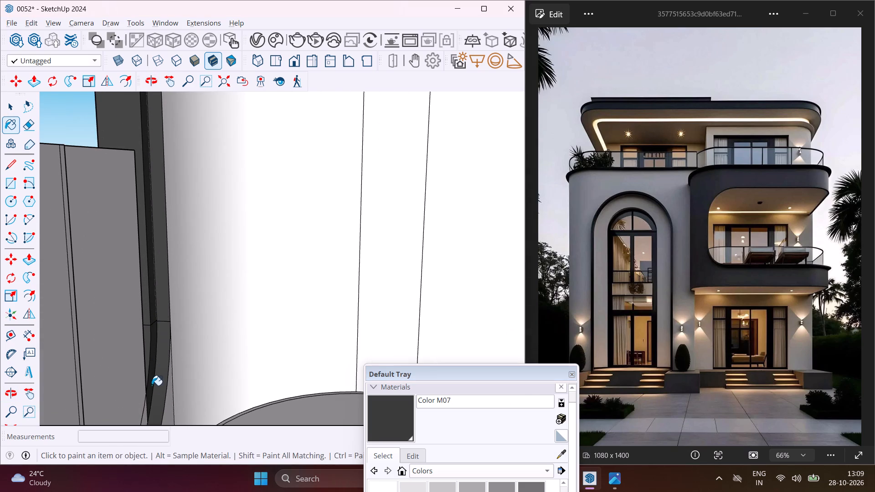
{"action": "left_click", "coordinate": [146, 412]}
{"action": "scroll", "coordinate": [158, 354], "scroll_direction": "down", "scroll_amount": 5}
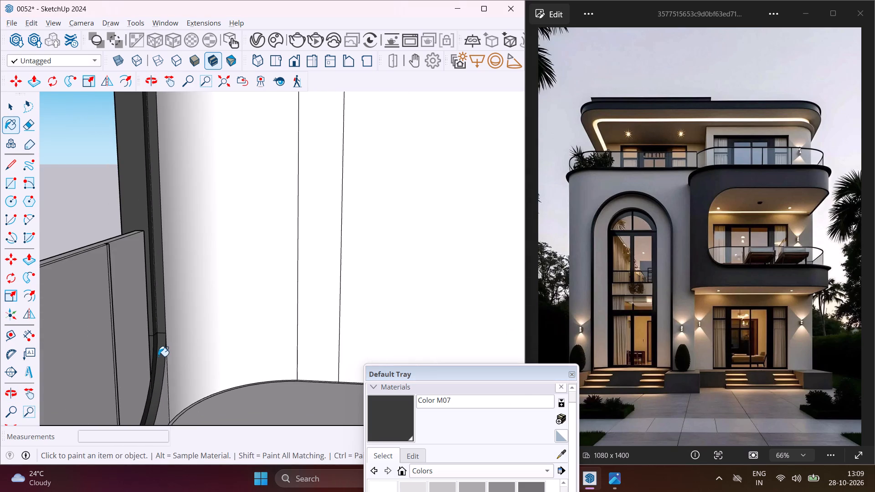
{"action": "middle_click_drag", "start_coordinate": [158, 348], "coordinate": [159, 342]}
{"action": "scroll", "coordinate": [159, 395], "scroll_direction": "up", "scroll_amount": 4}
{"action": "left_click", "coordinate": [164, 404]}
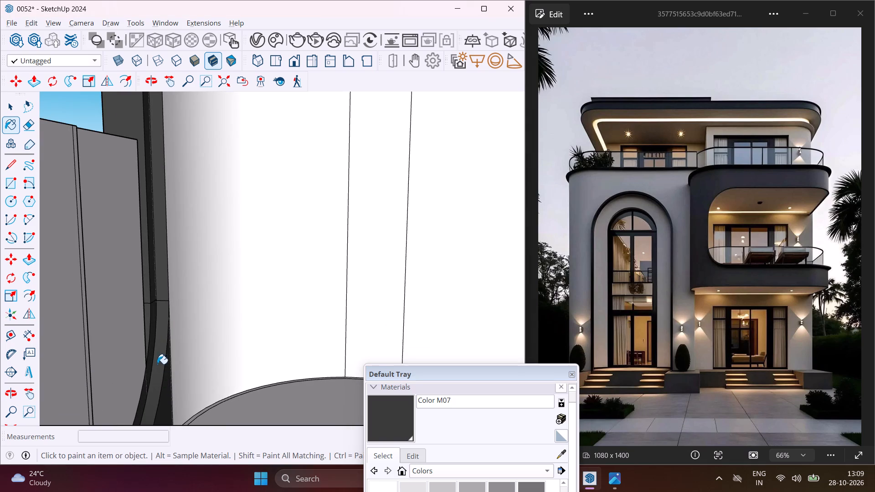
Paint the narrow face at the bottom end of the frame's lower curve, beside the balcony parapet, with Color M07.
{"action": "middle_click_drag", "start_coordinate": [157, 364], "coordinate": [174, 412]}
{"action": "scroll", "coordinate": [160, 318], "scroll_direction": "down", "scroll_amount": 10}
{"action": "middle_click_drag", "start_coordinate": [157, 300], "coordinate": [171, 304]}
{"action": "scroll", "coordinate": [165, 382], "scroll_direction": "up", "scroll_amount": 9}
{"action": "middle_click_drag", "start_coordinate": [167, 354], "coordinate": [174, 367]}
{"action": "scroll", "coordinate": [160, 392], "scroll_direction": "up", "scroll_amount": 3}
{"action": "left_click", "coordinate": [159, 392]}
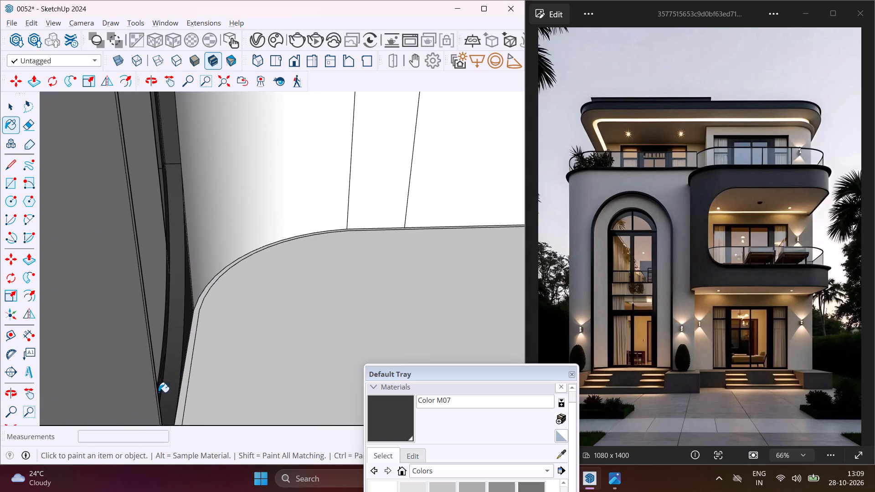
Paint the long light strip along the top of the balcony opening, beneath the upper balcony's band, with Color M07.
{"action": "middle_click_drag", "start_coordinate": [181, 327], "coordinate": [216, 367]}
{"action": "scroll", "coordinate": [199, 295], "scroll_direction": "down", "scroll_amount": 10}
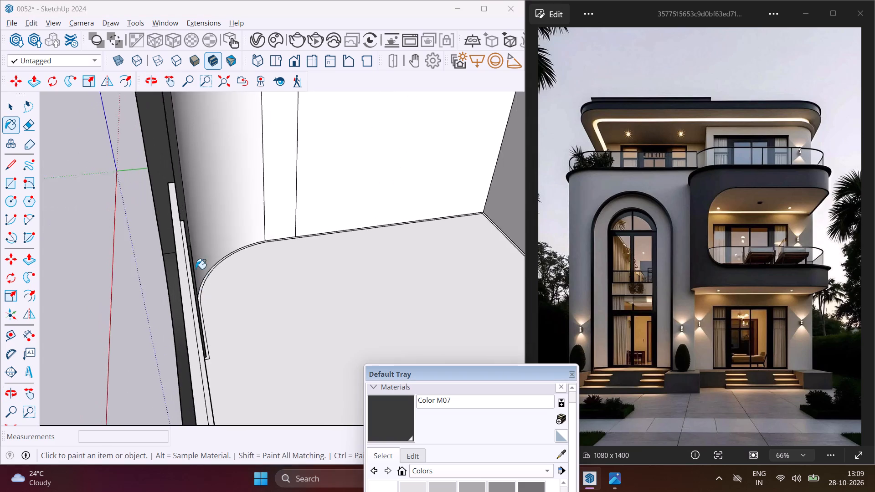
{"action": "scroll", "coordinate": [196, 269], "scroll_direction": "down", "scroll_amount": 9}
{"action": "middle_click_drag", "start_coordinate": [239, 315], "coordinate": [111, 226]}
{"action": "middle_click_drag", "start_coordinate": [142, 283], "coordinate": [98, 342]}
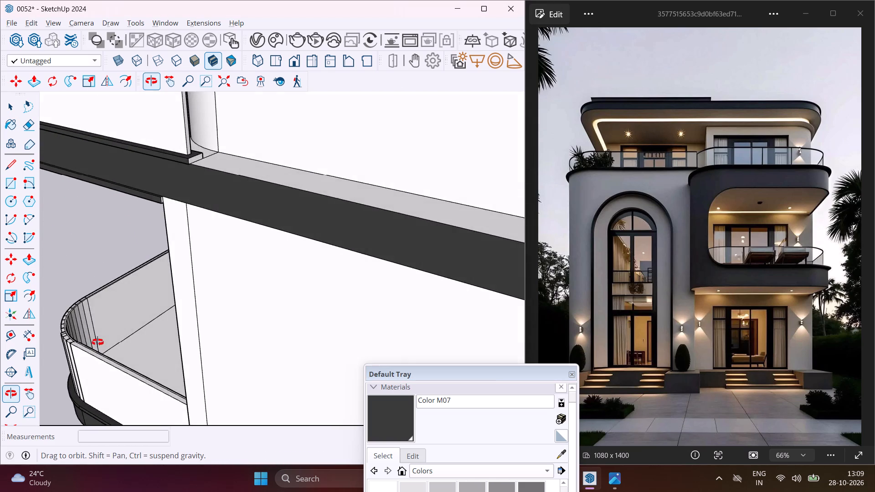
{"action": "middle_click_drag", "start_coordinate": [98, 342], "coordinate": [319, 373]}
{"action": "scroll", "coordinate": [276, 347], "scroll_direction": "down", "scroll_amount": 5}
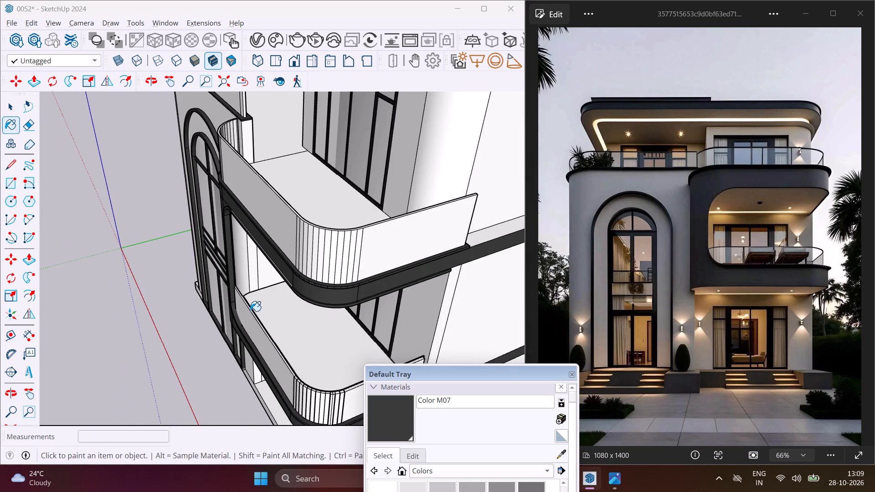
{"action": "scroll", "coordinate": [271, 275], "scroll_direction": "up", "scroll_amount": 17}
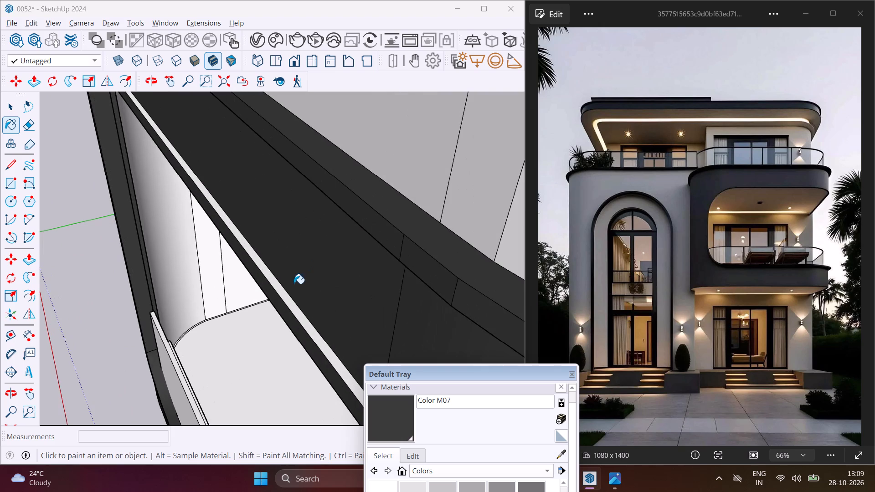
{"action": "left_click", "coordinate": [290, 305]}
{"action": "scroll", "coordinate": [285, 266], "scroll_direction": "down", "scroll_amount": 6}
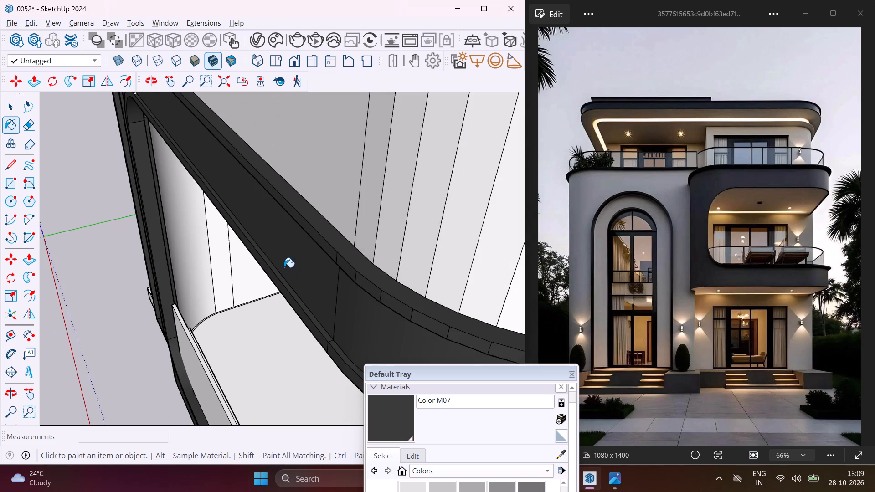
Paint the first small segments in the lower part of the balcony opening's upper curved edge with Color M07.
{"action": "middle_click_drag", "start_coordinate": [284, 263], "coordinate": [341, 260]}
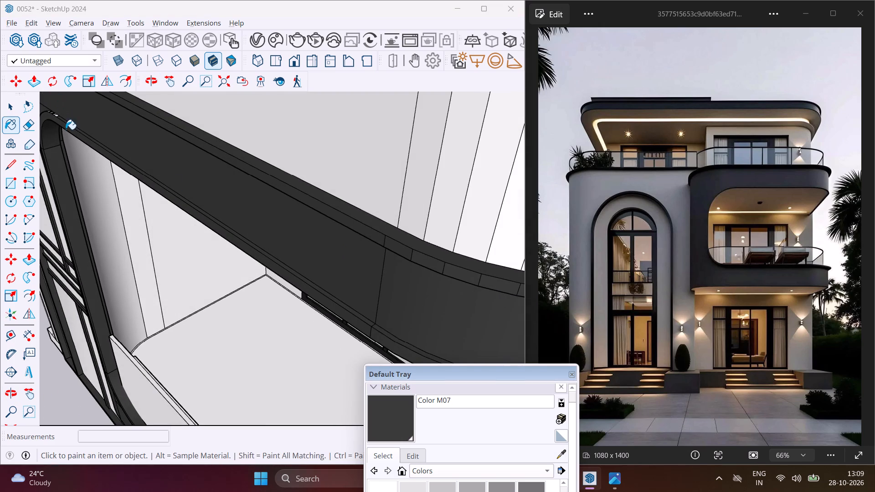
{"action": "middle_click_drag", "start_coordinate": [66, 129], "coordinate": [468, 119]}
{"action": "scroll", "coordinate": [392, 257], "scroll_direction": "up", "scroll_amount": 7}
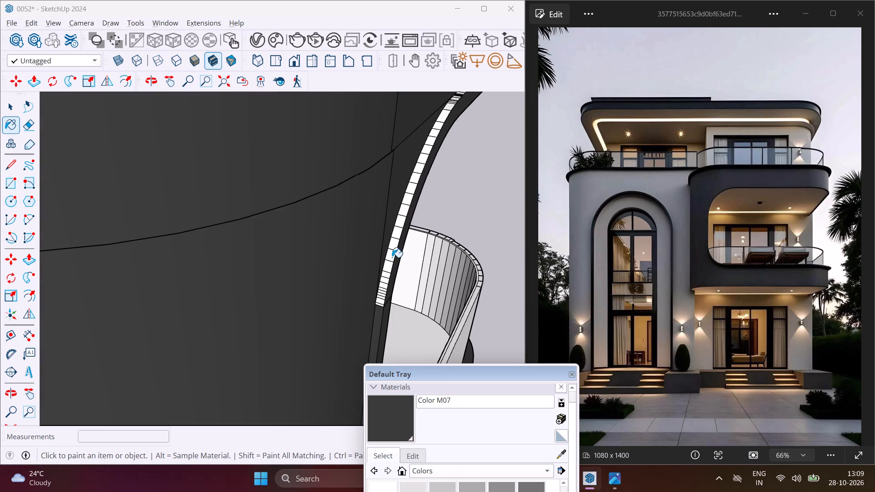
{"action": "left_click", "coordinate": [388, 273]}
{"action": "left_click", "coordinate": [390, 259]}
{"action": "left_click", "coordinate": [391, 267]}
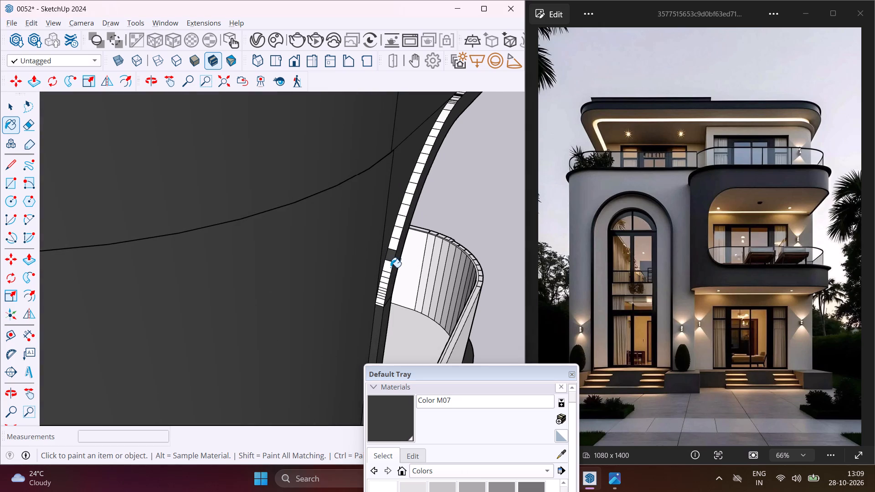
{"action": "scroll", "coordinate": [381, 278], "scroll_direction": "up", "scroll_amount": 7}
{"action": "left_click", "coordinate": [384, 275]}
{"action": "left_click", "coordinate": [385, 289]}
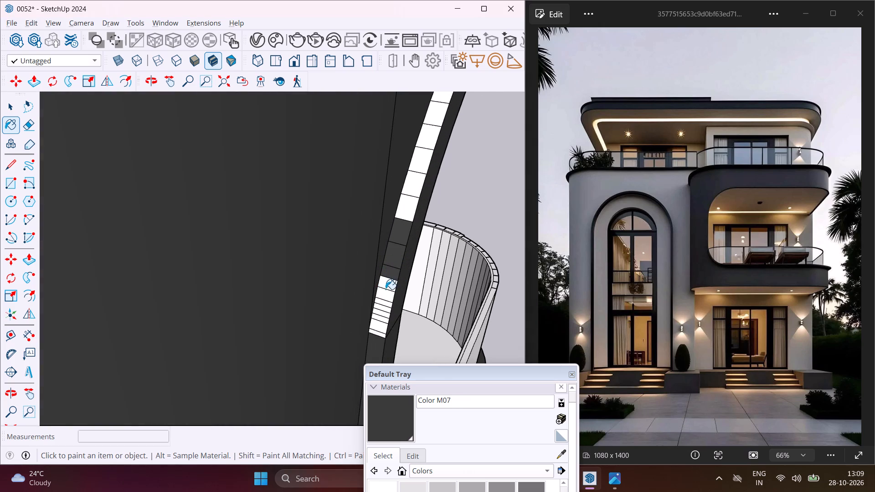
{"action": "left_click", "coordinate": [390, 289]}
{"action": "left_click", "coordinate": [388, 303]}
{"action": "left_click", "coordinate": [388, 300]}
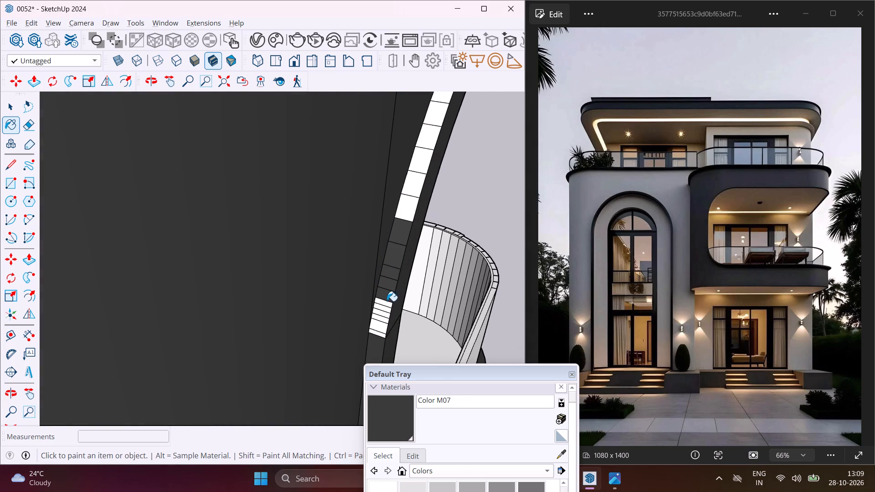
{"action": "left_click", "coordinate": [386, 306]}
Paint the narrow segments where the opening's upper curved edge meets its vertical side with Color M07.
{"action": "scroll", "coordinate": [386, 312], "scroll_direction": "up", "scroll_amount": 7}
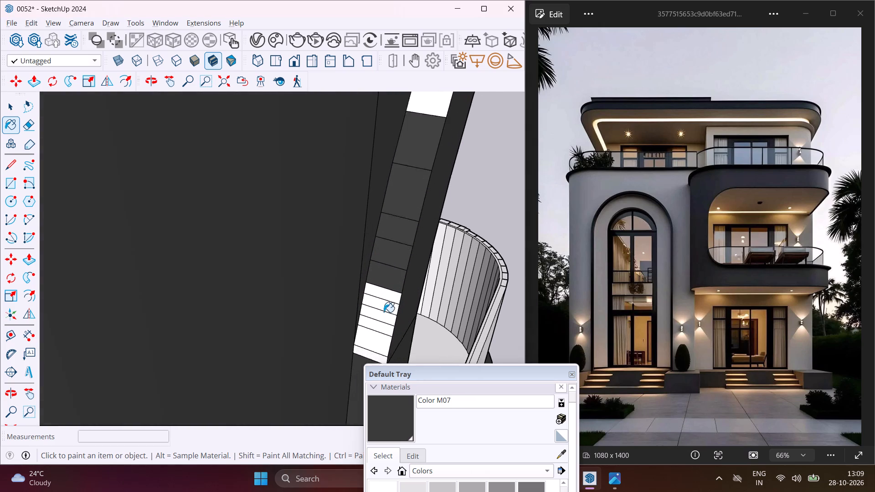
{"action": "scroll", "coordinate": [384, 312], "scroll_direction": "up", "scroll_amount": 2}
{"action": "middle_click_drag", "start_coordinate": [380, 320], "coordinate": [397, 249]}
{"action": "left_click", "coordinate": [392, 275]}
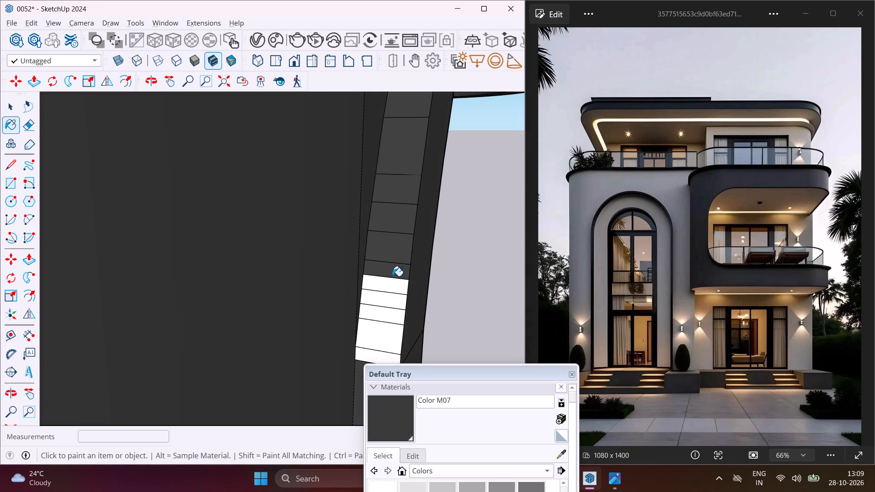
{"action": "left_click", "coordinate": [392, 286]}
{"action": "left_click", "coordinate": [396, 307]}
{"action": "left_click", "coordinate": [393, 317]}
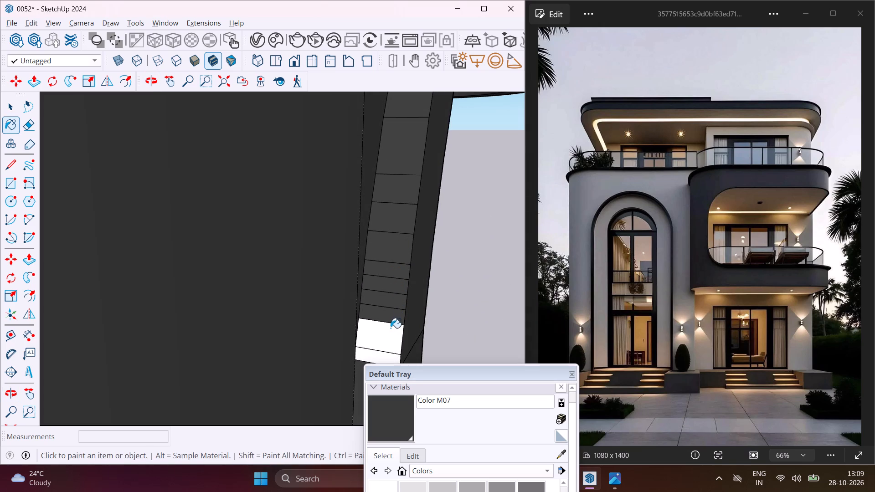
{"action": "left_click", "coordinate": [391, 328]}
{"action": "left_click", "coordinate": [369, 357]}
{"action": "middle_click_drag", "start_coordinate": [362, 341], "coordinate": [254, 436]}
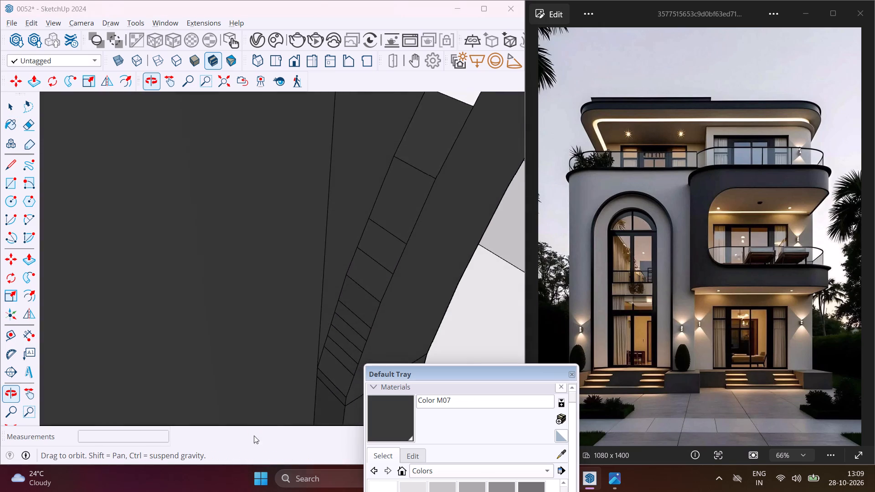
Paint the cluster of narrow segments near the top end of the opening's upper curved edge with Color M07.
{"action": "scroll", "coordinate": [268, 372], "scroll_direction": "down", "scroll_amount": 16}
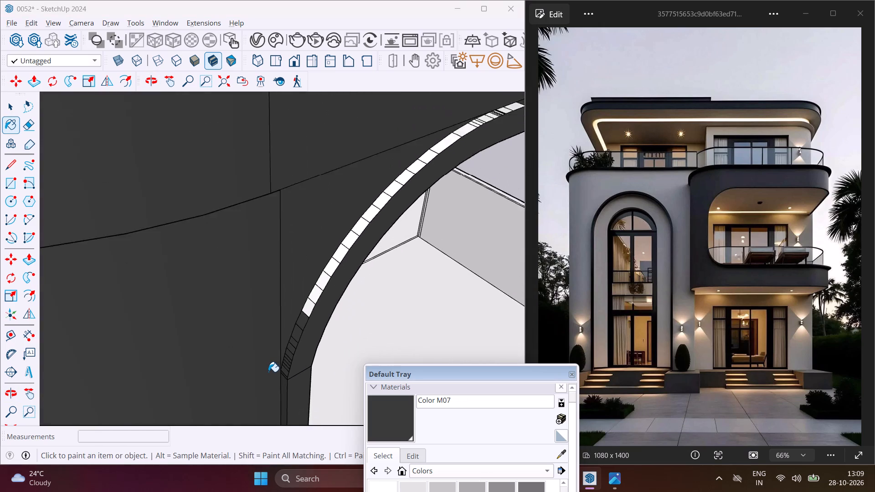
{"action": "scroll", "coordinate": [268, 372], "scroll_direction": "down", "scroll_amount": 1}
{"action": "scroll", "coordinate": [472, 155], "scroll_direction": "up", "scroll_amount": 7}
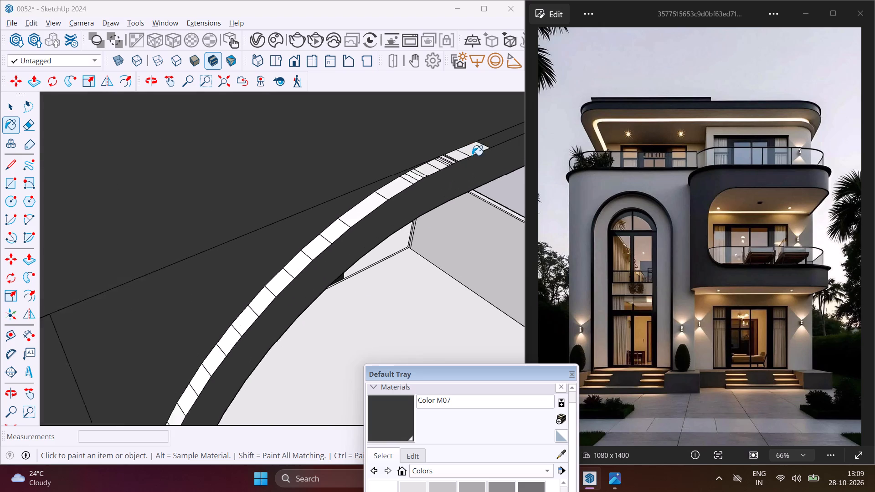
{"action": "scroll", "coordinate": [472, 155], "scroll_direction": "up", "scroll_amount": 8}
{"action": "left_click", "coordinate": [480, 148]}
{"action": "left_click_drag", "start_coordinate": [456, 164], "coordinate": [456, 164]}
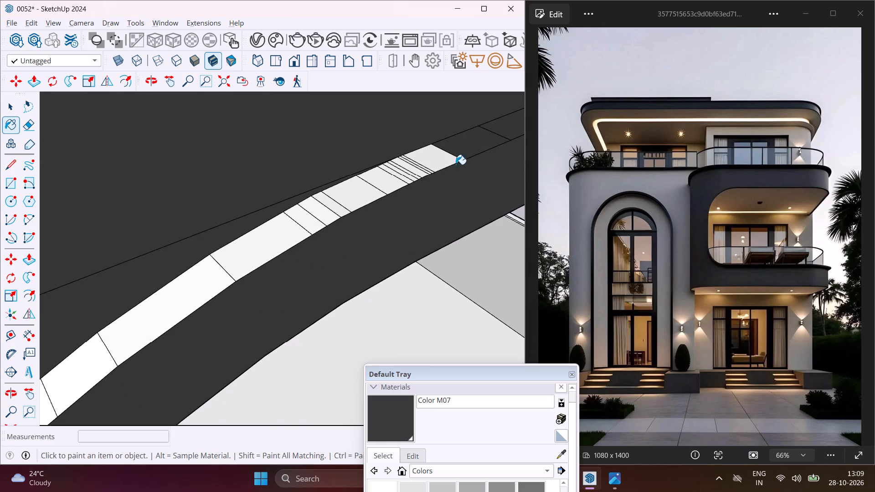
{"action": "left_click_drag", "start_coordinate": [456, 164], "coordinate": [450, 168]}
{"action": "scroll", "coordinate": [421, 167], "scroll_direction": "up", "scroll_amount": 3}
{"action": "left_click", "coordinate": [421, 166]}
{"action": "left_click", "coordinate": [420, 171]}
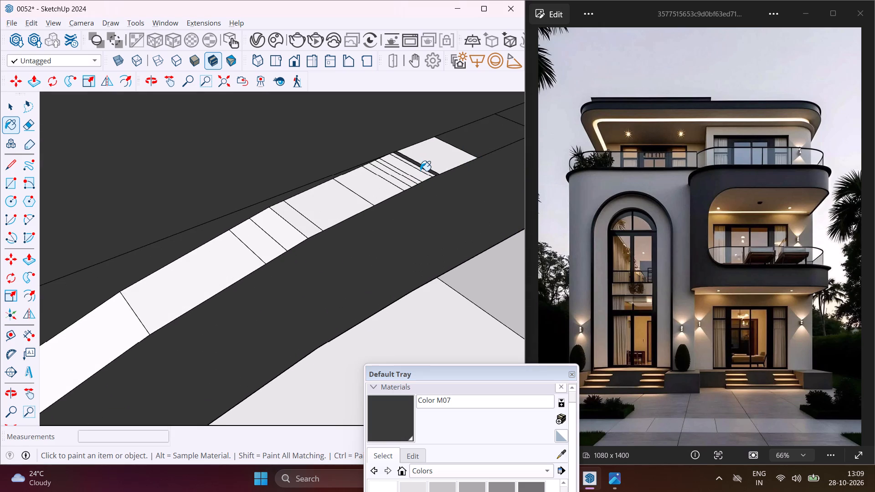
{"action": "scroll", "coordinate": [420, 171], "scroll_direction": "up", "scroll_amount": 3}
{"action": "left_click", "coordinate": [420, 171]}
{"action": "left_click", "coordinate": [418, 179]}
{"action": "scroll", "coordinate": [418, 178], "scroll_direction": "up", "scroll_amount": 3}
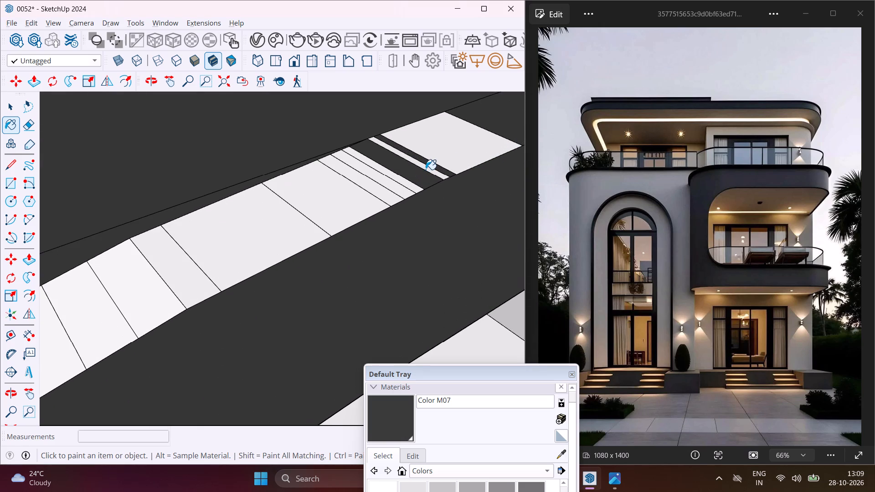
{"action": "left_click", "coordinate": [426, 169]}
{"action": "left_click", "coordinate": [430, 171]}
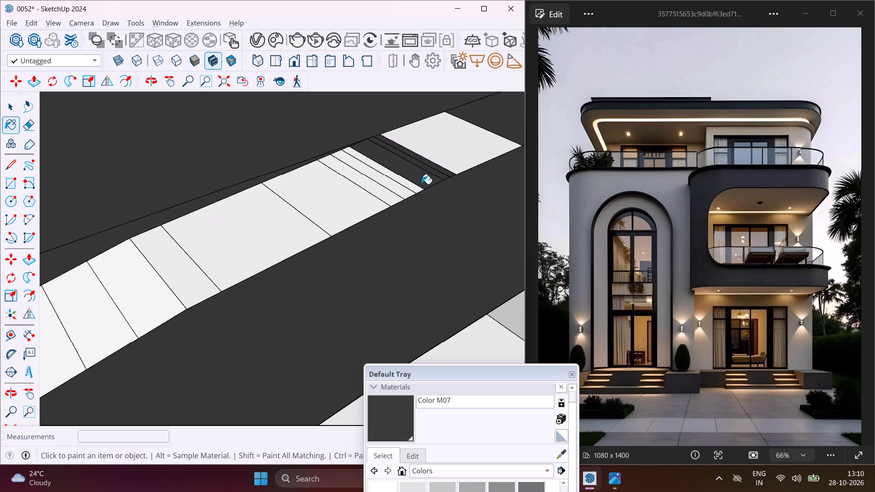
{"action": "left_click", "coordinate": [414, 186]}
{"action": "left_click", "coordinate": [407, 193]}
{"action": "left_click", "coordinate": [393, 201]}
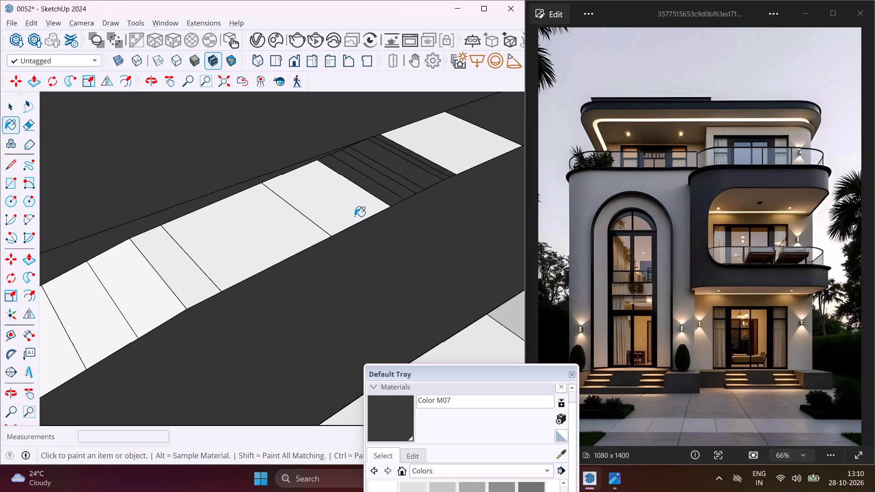
Paint the remaining light segments near the top end of the balcony opening's upper curved edge with Color M07.
{"action": "left_click", "coordinate": [355, 216]}
{"action": "left_click", "coordinate": [284, 237]}
{"action": "left_click", "coordinate": [201, 278]}
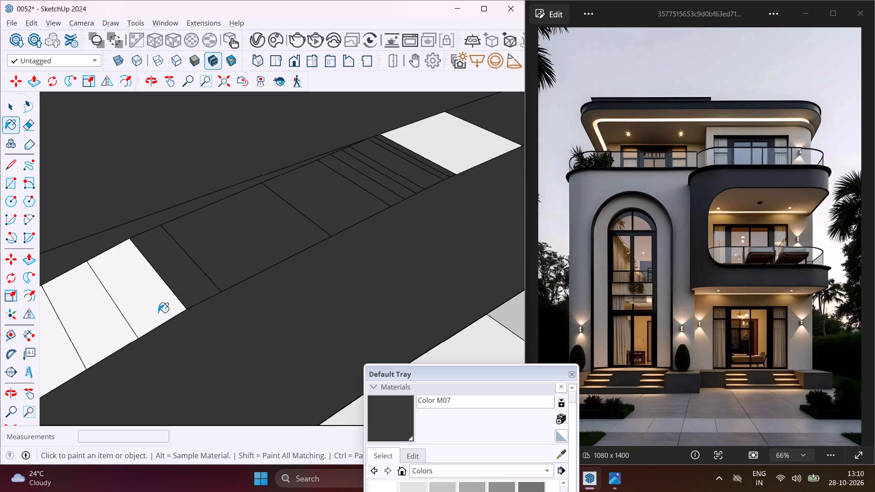
{"action": "left_click", "coordinate": [158, 313]}
{"action": "left_click", "coordinate": [105, 335]}
{"action": "left_click", "coordinate": [74, 360]}
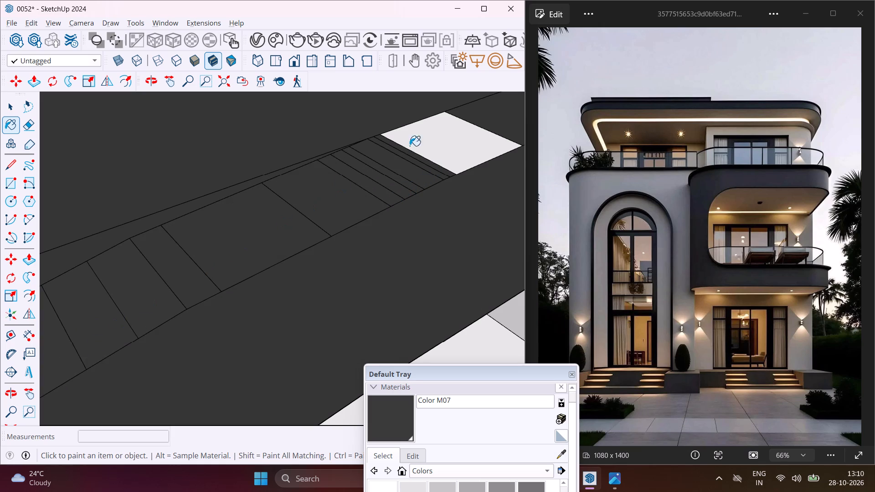
{"action": "left_click", "coordinate": [447, 138]}
Paint the run of light segments down the middle of the balcony opening's upper curved edge with Color M07.
{"action": "scroll", "coordinate": [445, 138], "scroll_direction": "down", "scroll_amount": 7}
{"action": "scroll", "coordinate": [445, 138], "scroll_direction": "up", "scroll_amount": 1}
{"action": "scroll", "coordinate": [445, 138], "scroll_direction": "down", "scroll_amount": 11}
{"action": "left_click", "coordinate": [352, 195]}
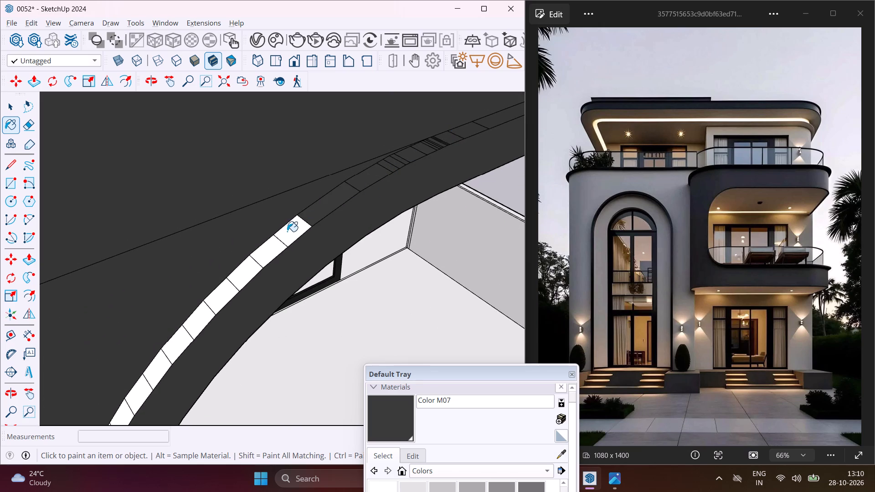
{"action": "left_click", "coordinate": [287, 231]}
{"action": "left_click", "coordinate": [279, 244]}
{"action": "left_click", "coordinate": [251, 269]}
{"action": "left_click", "coordinate": [224, 288]}
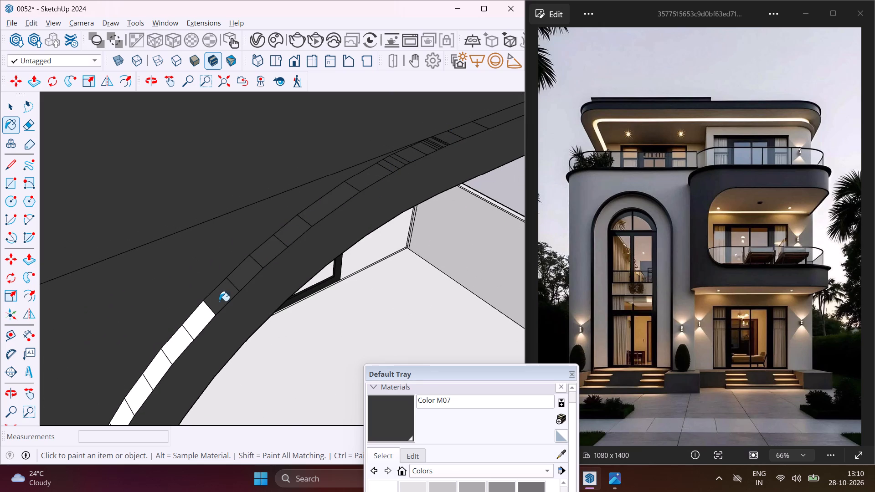
{"action": "left_click", "coordinate": [211, 311]}
{"action": "left_click", "coordinate": [201, 319]}
{"action": "left_click", "coordinate": [181, 339]}
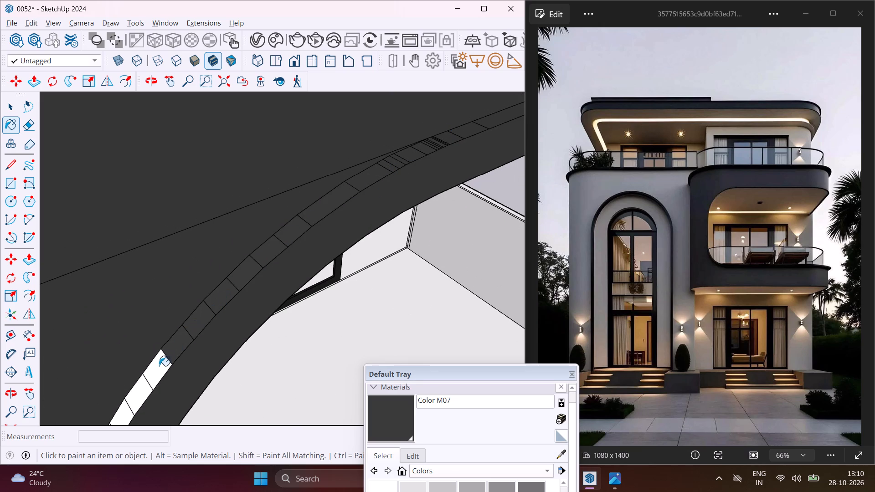
{"action": "left_click", "coordinate": [159, 366]}
{"action": "left_click_drag", "start_coordinate": [134, 394], "coordinate": [138, 392]}
{"action": "left_click", "coordinate": [126, 413]}
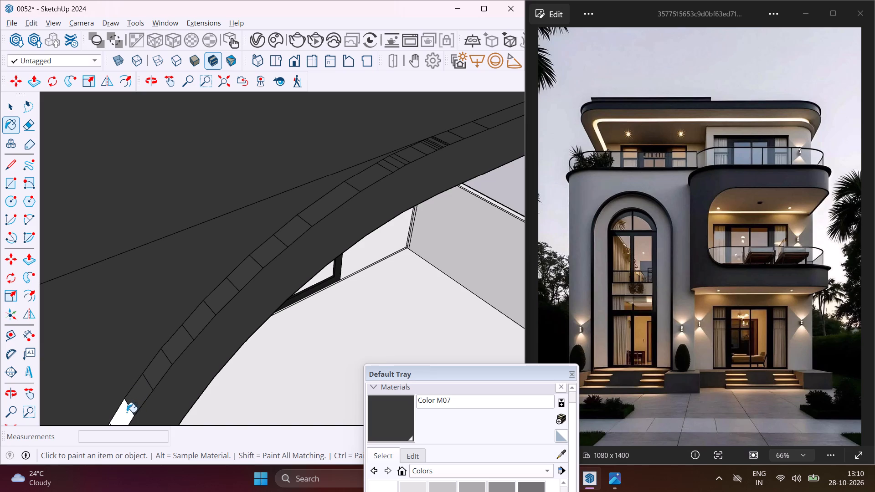
Paint the last four light segments in the lower part of the opening's upper curved edge with Color M07.
{"action": "middle_click_drag", "start_coordinate": [133, 397], "coordinate": [199, 302]}
{"action": "scroll", "coordinate": [258, 253], "scroll_direction": "down", "scroll_amount": 9}
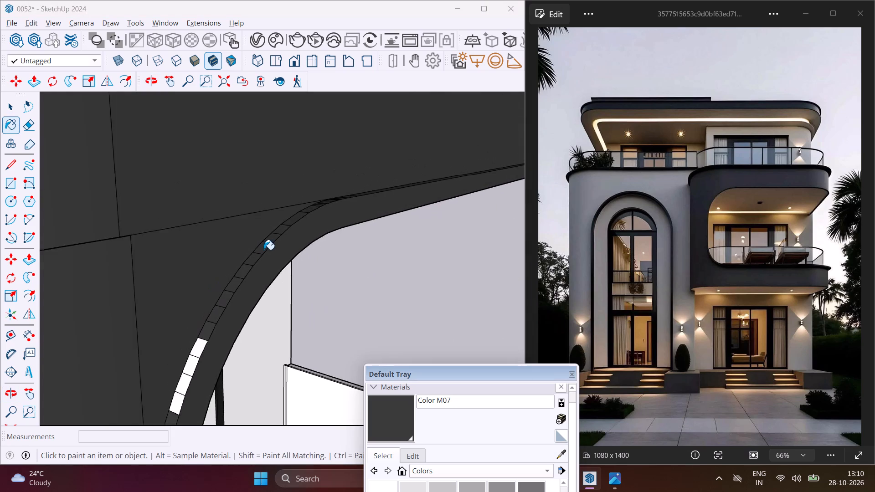
{"action": "scroll", "coordinate": [264, 250], "scroll_direction": "down", "scroll_amount": 2}
{"action": "scroll", "coordinate": [202, 351], "scroll_direction": "up", "scroll_amount": 9}
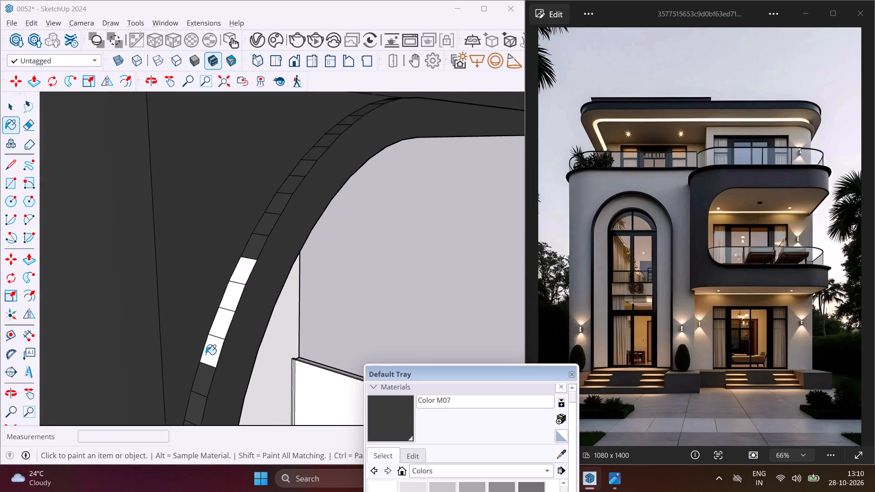
{"action": "scroll", "coordinate": [206, 354], "scroll_direction": "up", "scroll_amount": 2}
{"action": "left_click", "coordinate": [208, 355]}
{"action": "left_click", "coordinate": [220, 325]}
{"action": "left_click", "coordinate": [235, 276]}
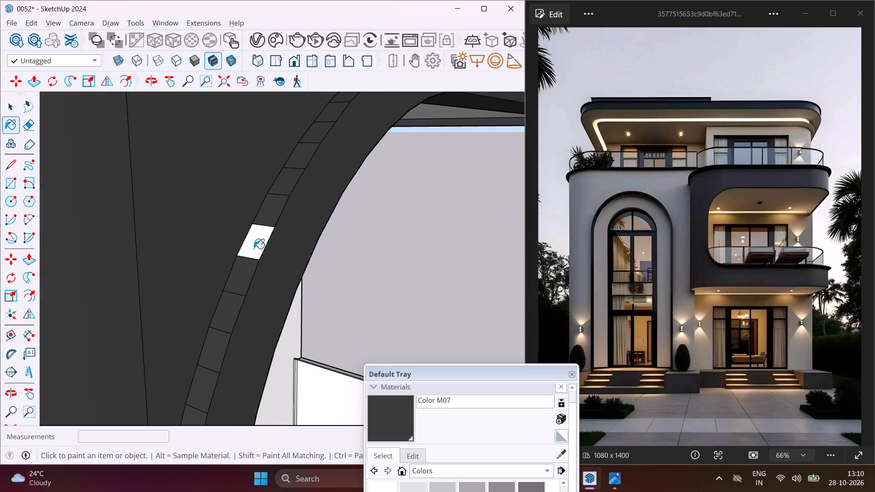
{"action": "left_click", "coordinate": [254, 249]}
Examine the balcony opening's upper and lower curved edges and the surrounding frame for unpainted faces.
{"action": "scroll", "coordinate": [268, 241], "scroll_direction": "down", "scroll_amount": 19}
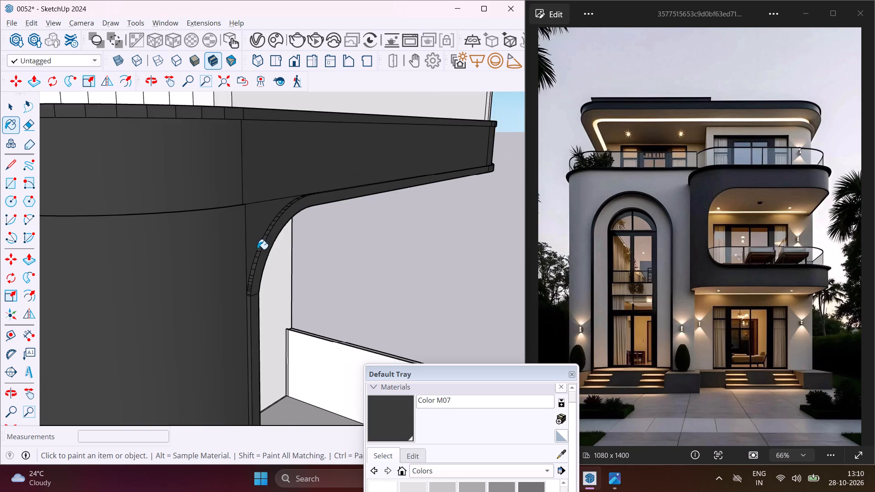
{"action": "scroll", "coordinate": [254, 251], "scroll_direction": "down", "scroll_amount": 14}
{"action": "scroll", "coordinate": [255, 286], "scroll_direction": "down", "scroll_amount": 7}
{"action": "scroll", "coordinate": [263, 357], "scroll_direction": "up", "scroll_amount": 10}
{"action": "scroll", "coordinate": [262, 357], "scroll_direction": "up", "scroll_amount": 11}
{"action": "middle_click_drag", "start_coordinate": [260, 356], "coordinate": [278, 343]}
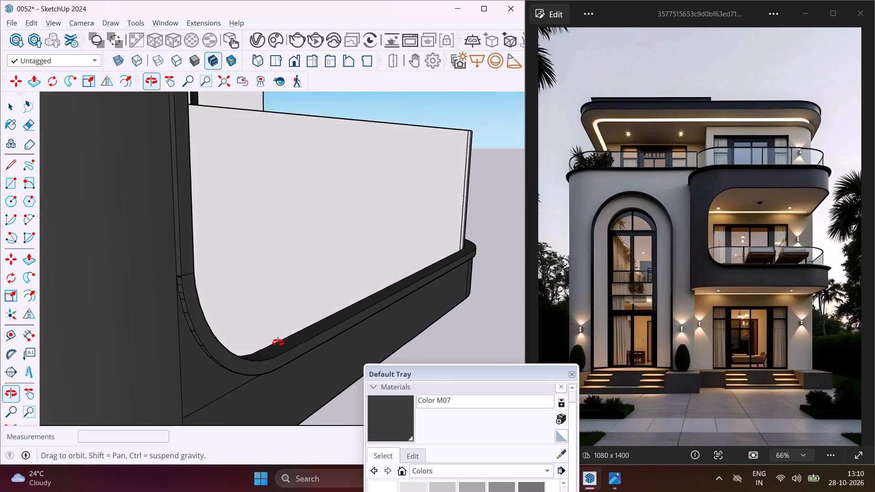
{"action": "middle_click_drag", "start_coordinate": [278, 343], "coordinate": [203, 379]}
{"action": "scroll", "coordinate": [196, 370], "scroll_direction": "down", "scroll_amount": 5}
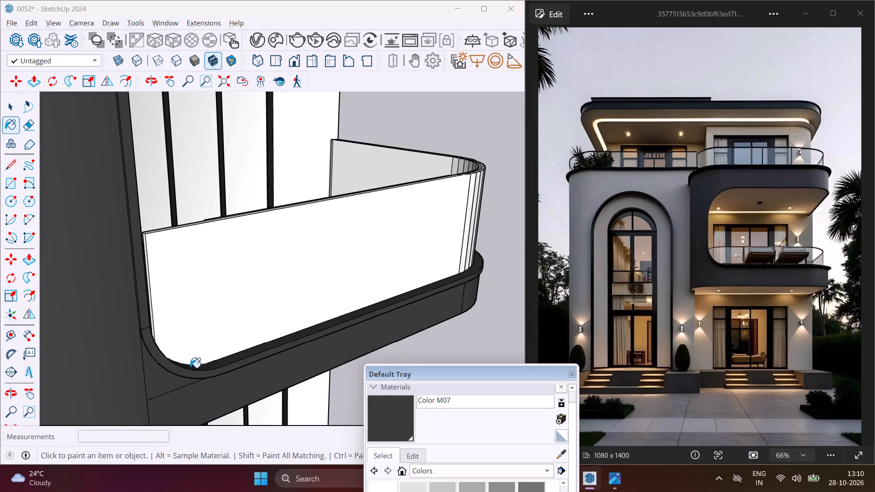
{"action": "scroll", "coordinate": [190, 364], "scroll_direction": "down", "scroll_amount": 13}
{"action": "scroll", "coordinate": [190, 364], "scroll_direction": "down", "scroll_amount": 11}
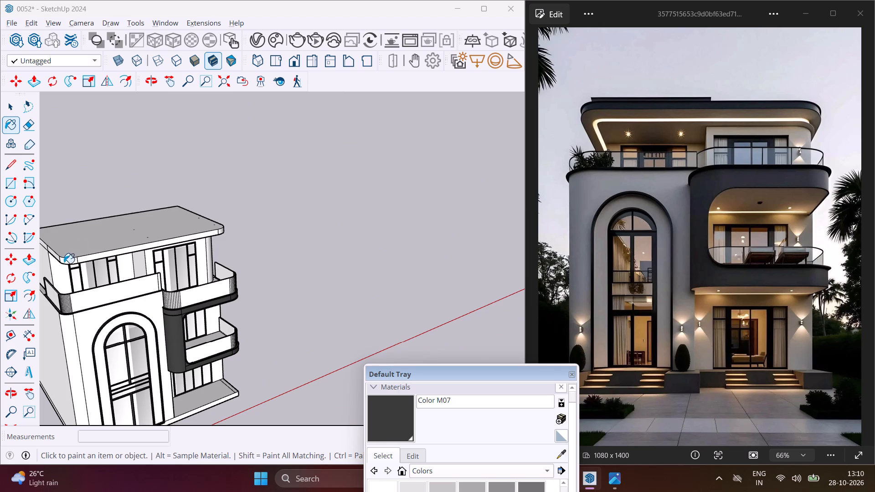
Push/Pull a new starting face about 1 11/16" down from the roof slab's top to mark a thin upper band on its edge.
{"action": "middle_click_drag", "start_coordinate": [60, 261], "coordinate": [293, 242]}
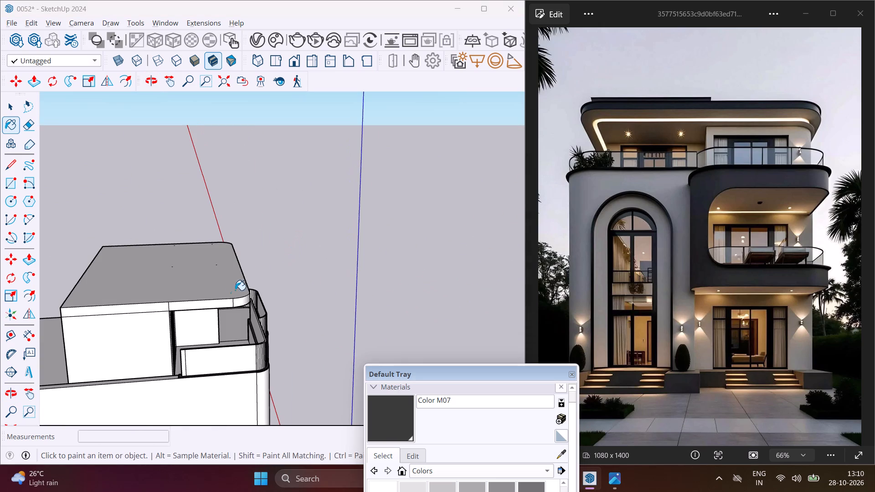
{"action": "key", "text": "Escape"}
{"action": "key", "text": "space"}
{"action": "middle_click_drag", "start_coordinate": [218, 298], "coordinate": [217, 322]}
{"action": "scroll", "coordinate": [215, 307], "scroll_direction": "up", "scroll_amount": 4}
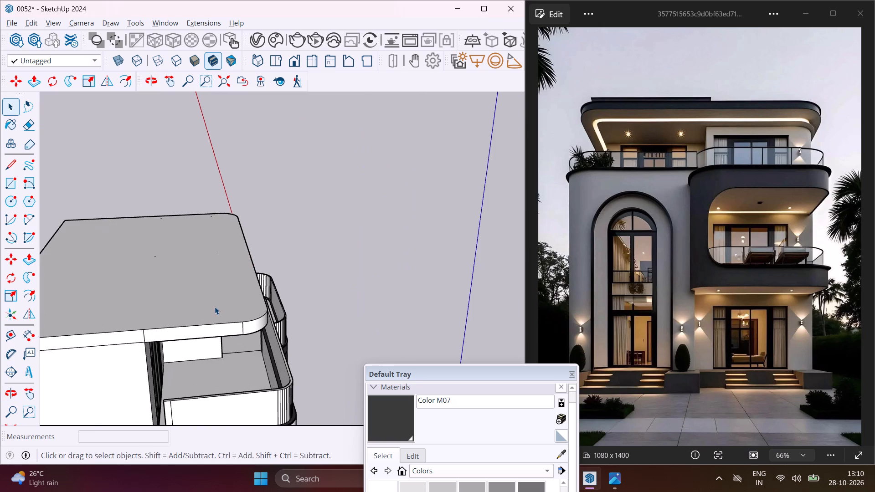
{"action": "scroll", "coordinate": [215, 307], "scroll_direction": "up", "scroll_amount": 3}
{"action": "left_click", "coordinate": [234, 313]}
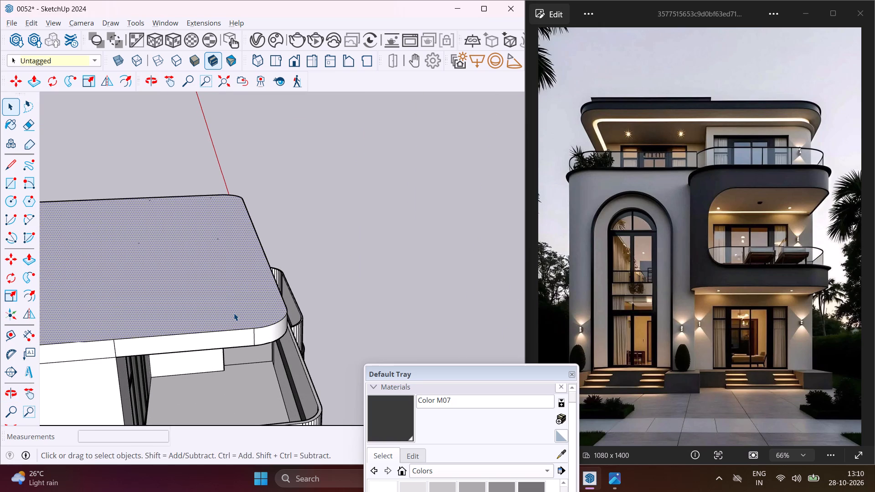
{"action": "key", "text": "p"}
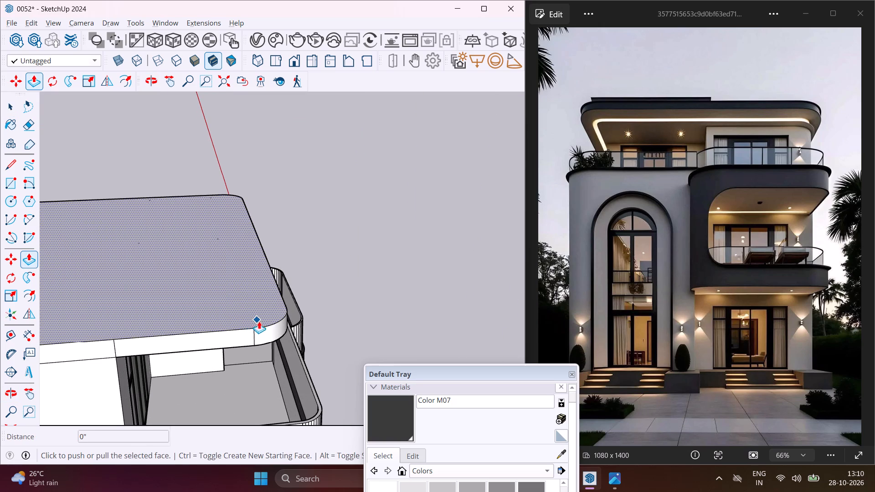
{"action": "scroll", "coordinate": [262, 321], "scroll_direction": "up", "scroll_amount": 4}
{"action": "key", "text": "Escape"}
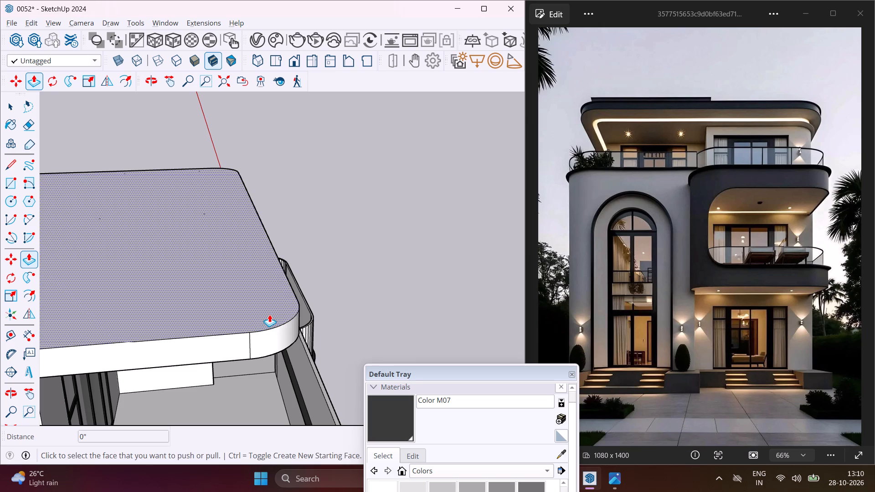
{"action": "left_click", "coordinate": [269, 314]}
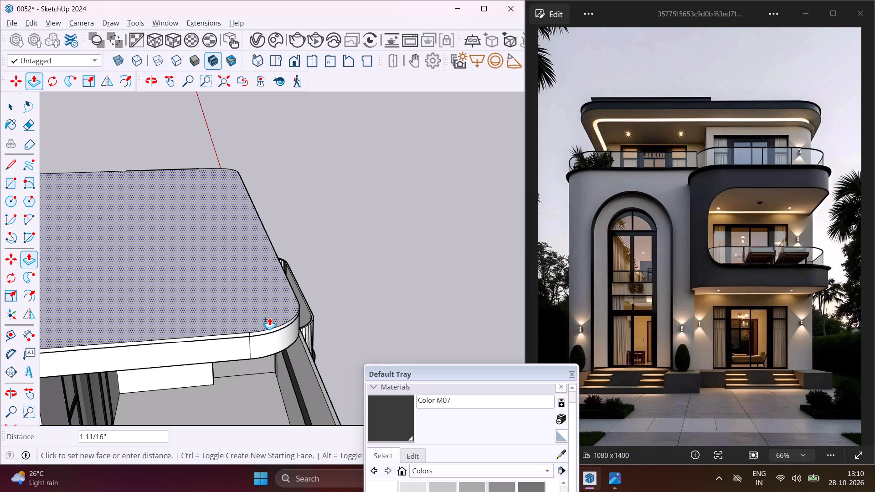
{"action": "left_click", "coordinate": [269, 318]}
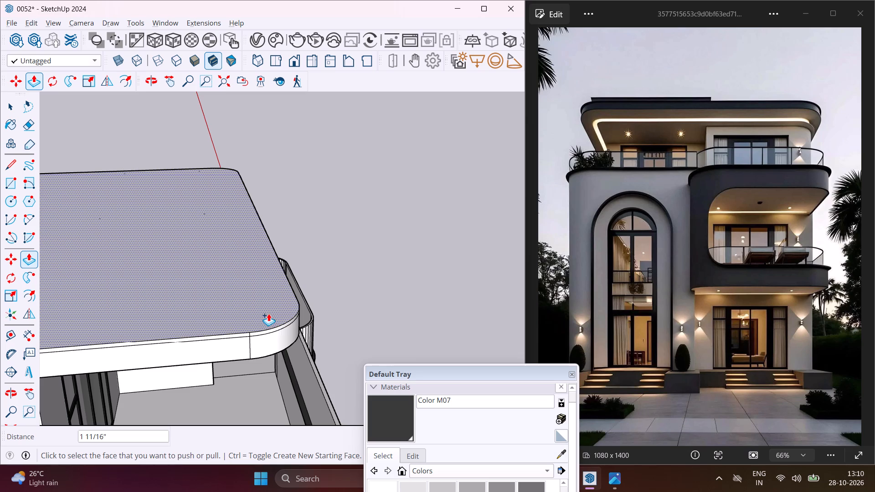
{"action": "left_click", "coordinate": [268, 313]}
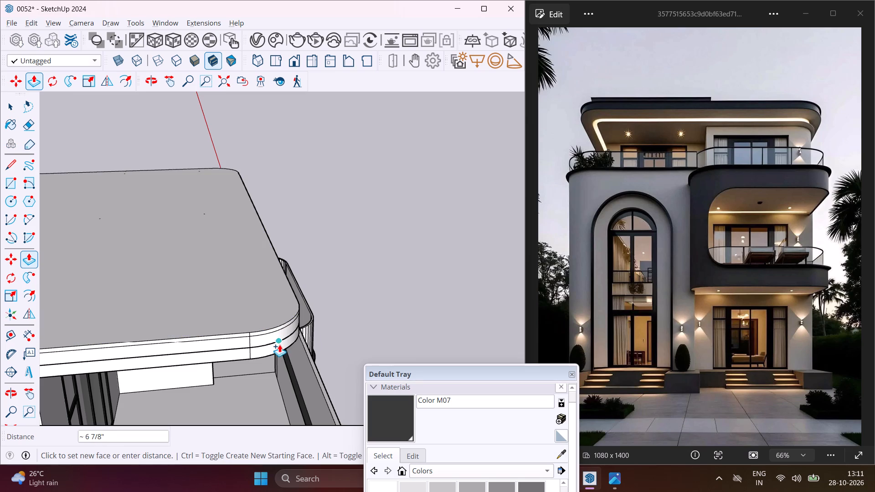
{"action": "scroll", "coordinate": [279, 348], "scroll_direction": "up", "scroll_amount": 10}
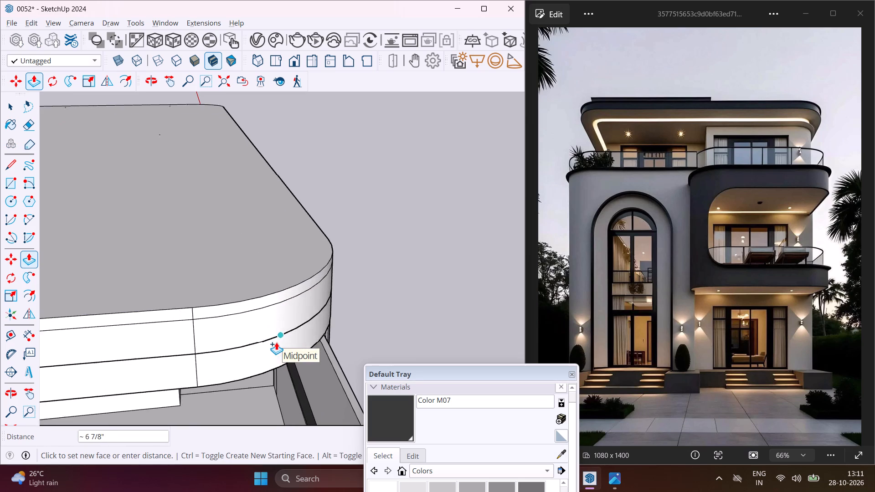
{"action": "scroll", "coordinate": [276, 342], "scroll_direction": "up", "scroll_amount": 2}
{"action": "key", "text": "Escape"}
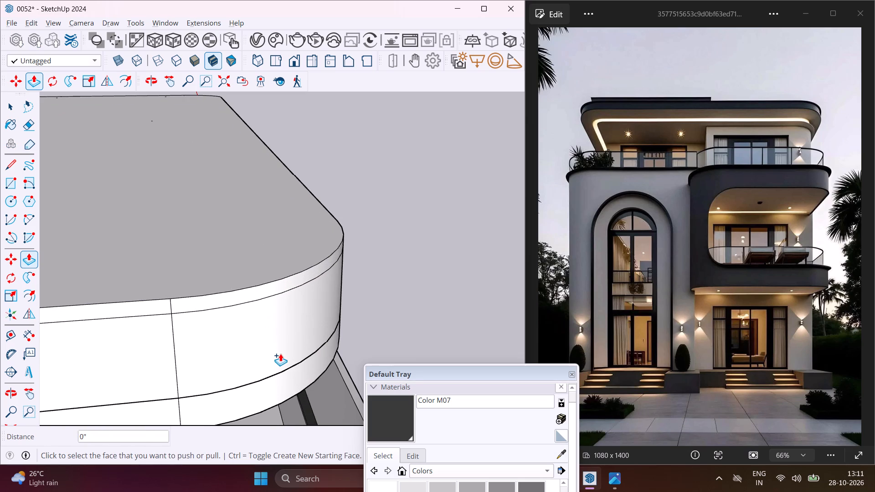
Push/Pull another new starting face 10 1/2" down from the roof slab's top to mark off a thin lower band.
{"action": "left_click", "coordinate": [242, 253]}
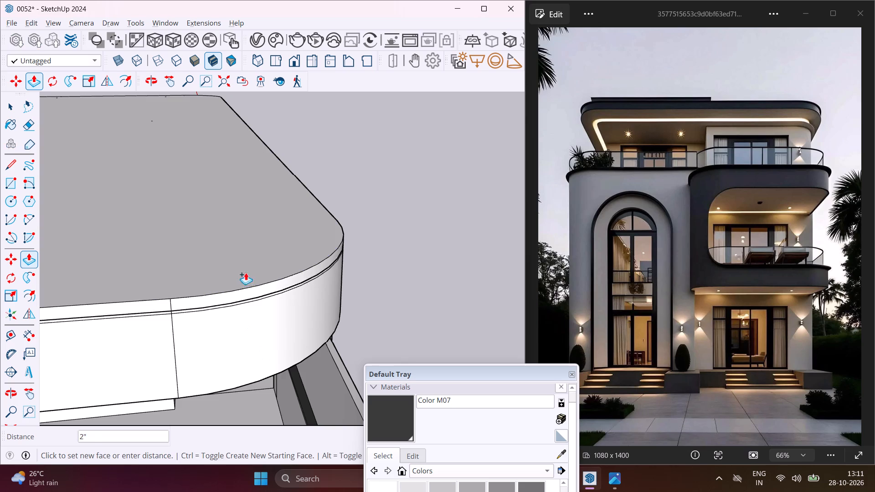
{"action": "left_click", "coordinate": [259, 328]}
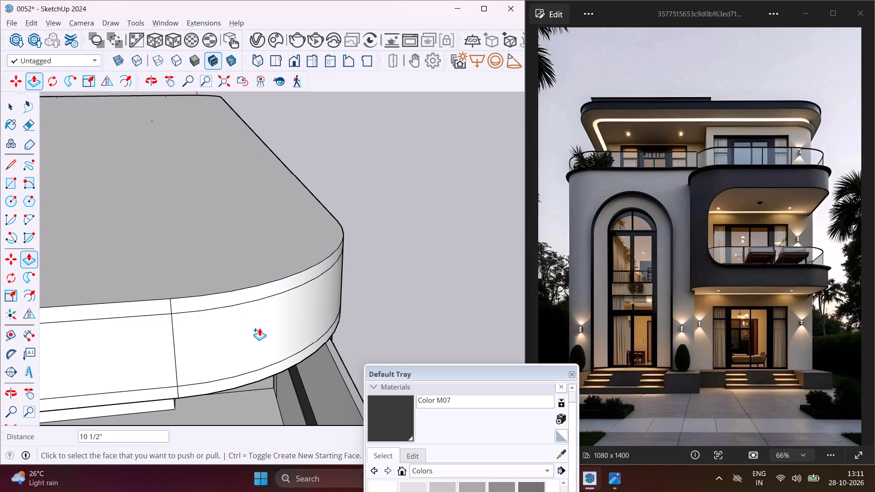
{"action": "key", "text": "Escape"}
{"action": "key", "text": "space"}
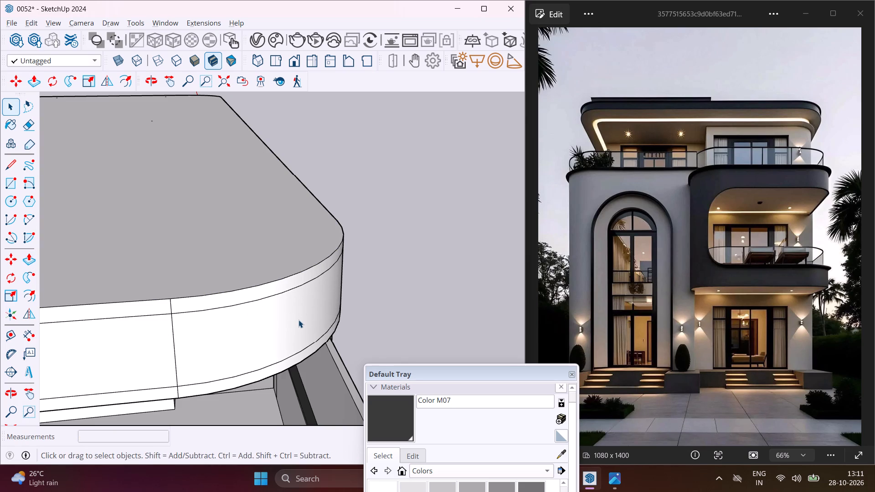
Paint the upper, middle and lower bands of the roof slab's rounded corner and adjoining side edge with Color M07.
{"action": "left_click", "coordinate": [248, 294]}
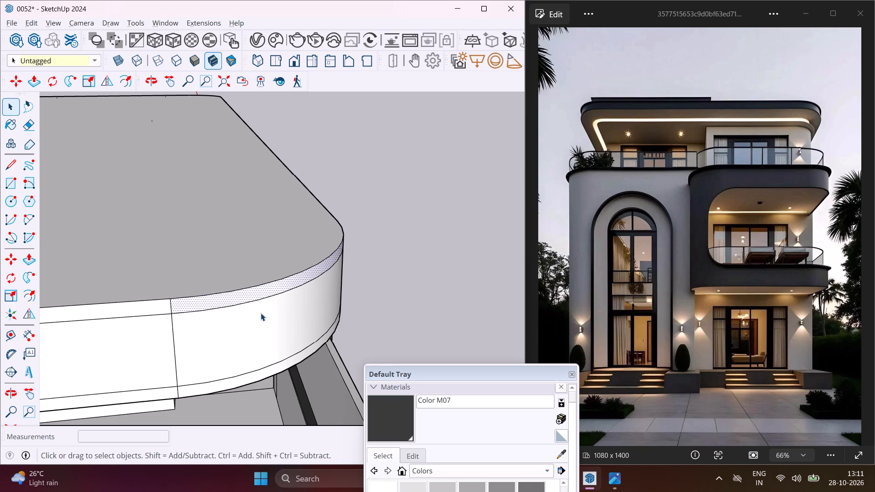
{"action": "left_click", "coordinate": [404, 424]}
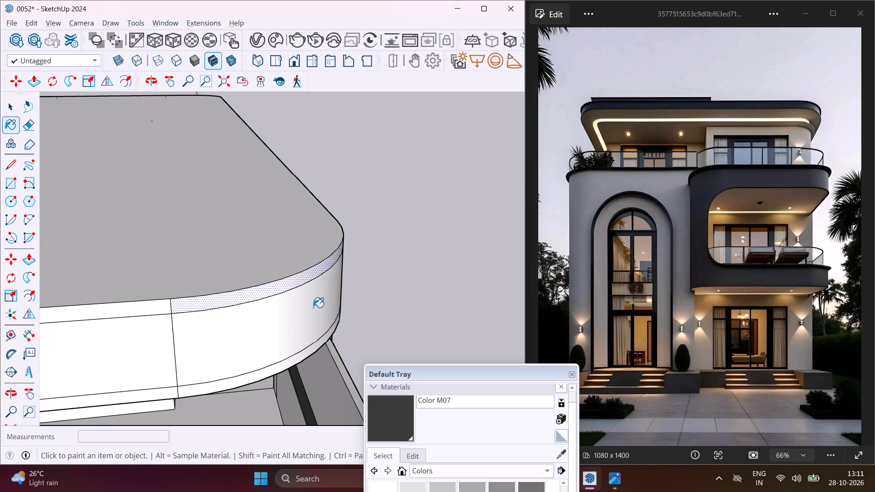
{"action": "left_click", "coordinate": [311, 309]}
{"action": "scroll", "coordinate": [296, 282], "scroll_direction": "up", "scroll_amount": 1}
{"action": "left_click", "coordinate": [296, 280]}
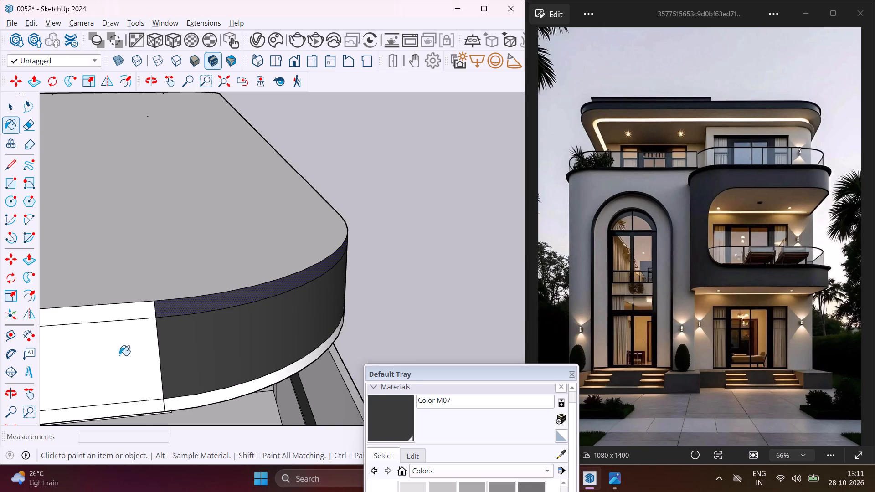
{"action": "left_click", "coordinate": [120, 354]}
{"action": "left_click", "coordinate": [126, 317]}
{"action": "left_click", "coordinate": [142, 406]}
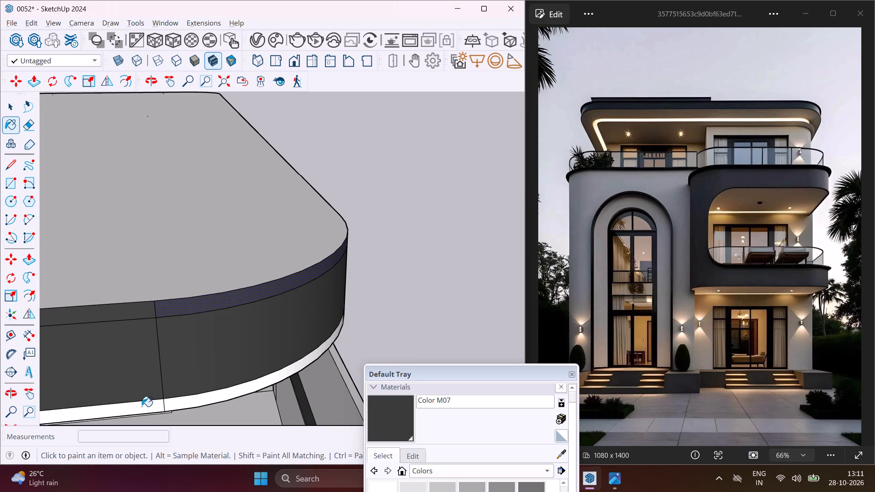
{"action": "left_click", "coordinate": [200, 402]}
Paint the upper, middle and lower bands along the roof slab's long front edge with Color M07.
{"action": "middle_click_drag", "start_coordinate": [333, 308], "coordinate": [105, 369]}
{"action": "scroll", "coordinate": [189, 325], "scroll_direction": "down", "scroll_amount": 5}
{"action": "scroll", "coordinate": [356, 279], "scroll_direction": "up", "scroll_amount": 4}
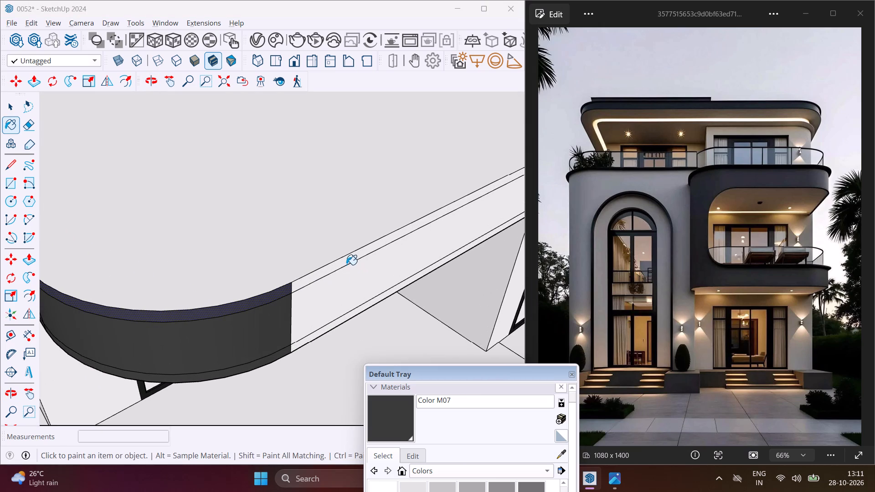
{"action": "left_click", "coordinate": [346, 264]}
{"action": "left_click", "coordinate": [351, 272]}
{"action": "scroll", "coordinate": [293, 351], "scroll_direction": "up", "scroll_amount": 2}
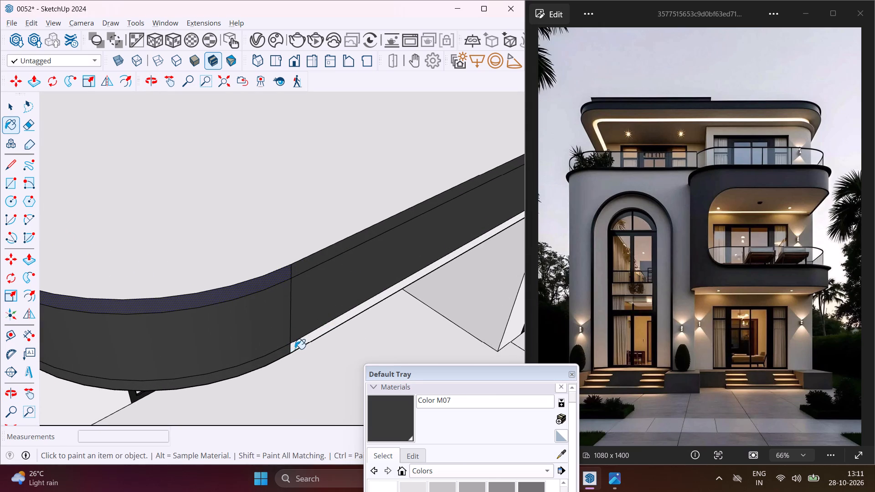
{"action": "left_click", "coordinate": [297, 348]}
{"action": "middle_click_drag", "start_coordinate": [325, 305], "coordinate": [178, 349]}
{"action": "scroll", "coordinate": [186, 310], "scroll_direction": "down", "scroll_amount": 7}
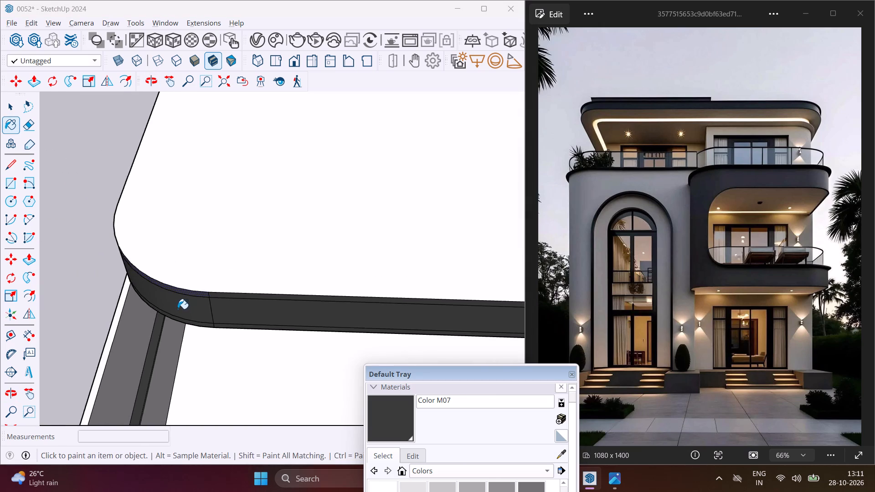
{"action": "scroll", "coordinate": [178, 309], "scroll_direction": "down", "scroll_amount": 20}
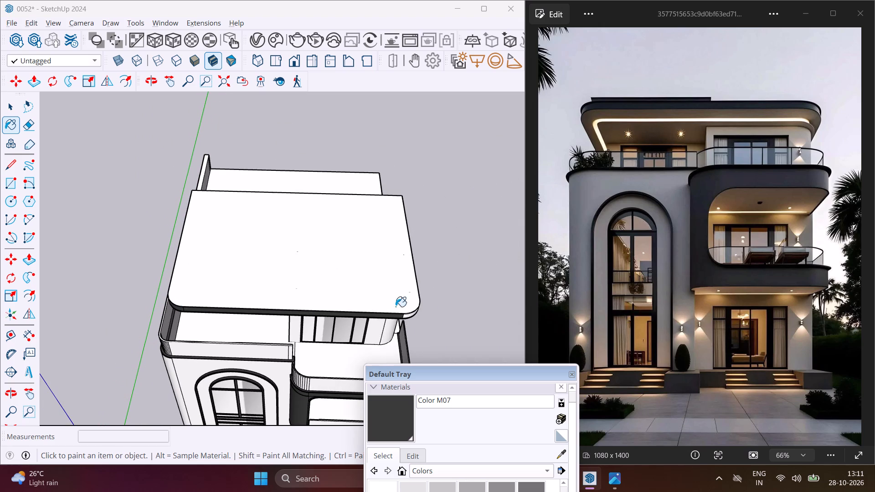
Paint the middle band of the roof slab's right-hand rounded corner and the adjoining side edge segments with Color M07.
{"action": "middle_click_drag", "start_coordinate": [432, 313], "coordinate": [273, 209]}
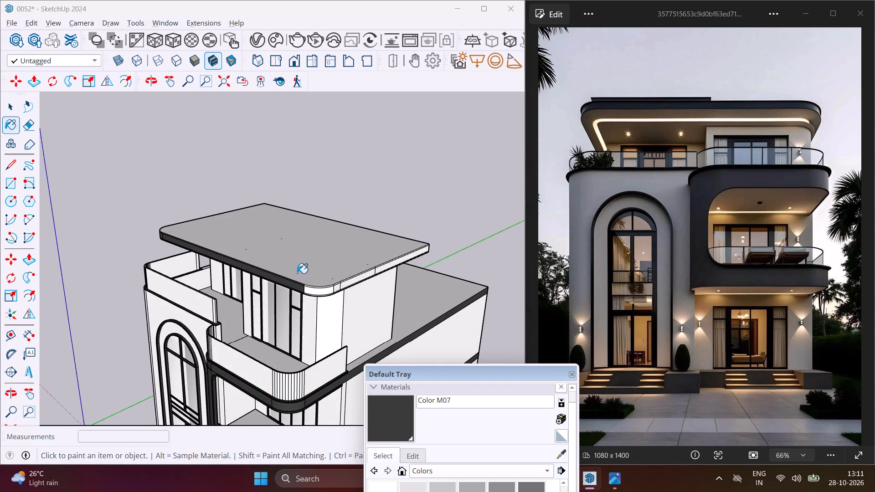
{"action": "scroll", "coordinate": [308, 292], "scroll_direction": "up", "scroll_amount": 10}
{"action": "left_click", "coordinate": [330, 286]}
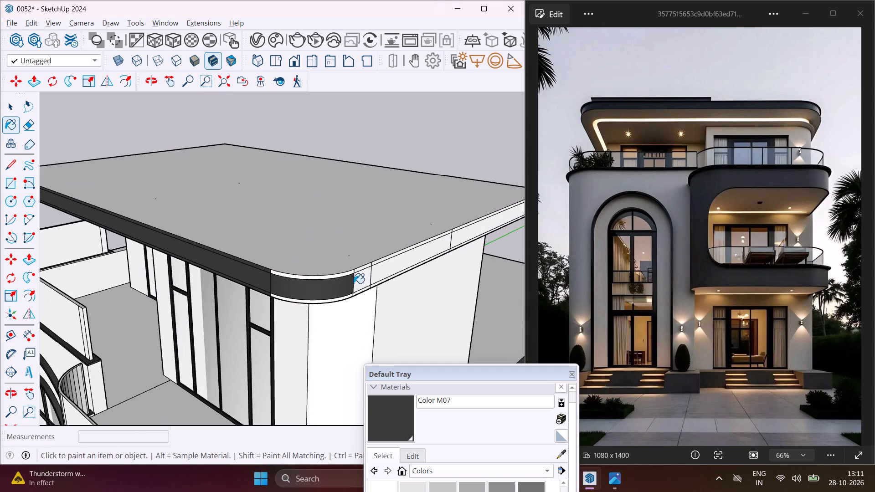
{"action": "left_click", "coordinate": [359, 281]}
{"action": "left_click", "coordinate": [387, 270]}
{"action": "left_click", "coordinate": [469, 237]}
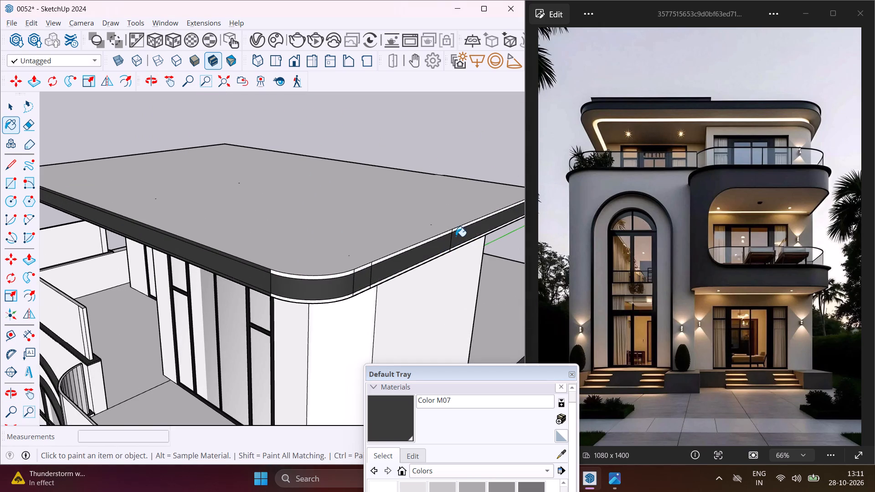
Paint the thin upper and lower bands of the roof slab's right-hand rounded corner and side edge with Color M07.
{"action": "scroll", "coordinate": [453, 235], "scroll_direction": "up", "scroll_amount": 6}
{"action": "left_click", "coordinate": [454, 230]}
{"action": "left_click", "coordinate": [440, 234]}
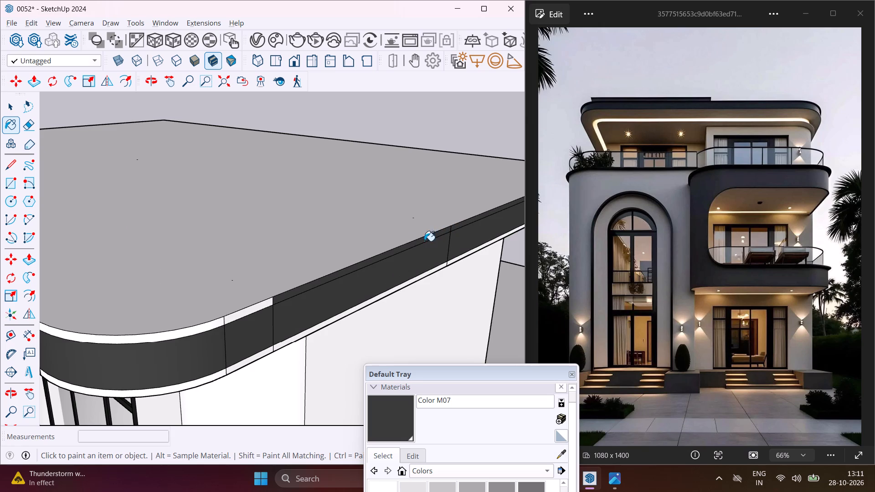
{"action": "left_click", "coordinate": [257, 303]}
{"action": "left_click", "coordinate": [256, 308]}
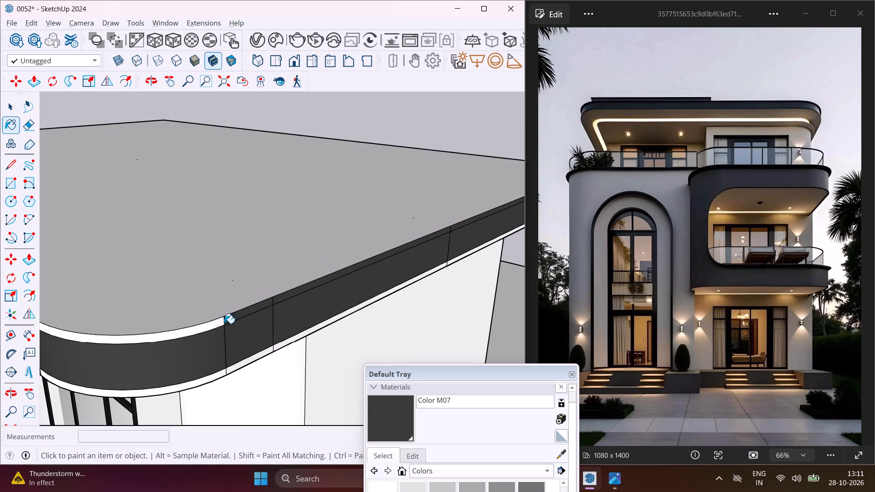
{"action": "left_click", "coordinate": [220, 323]}
{"action": "left_click", "coordinate": [208, 382]}
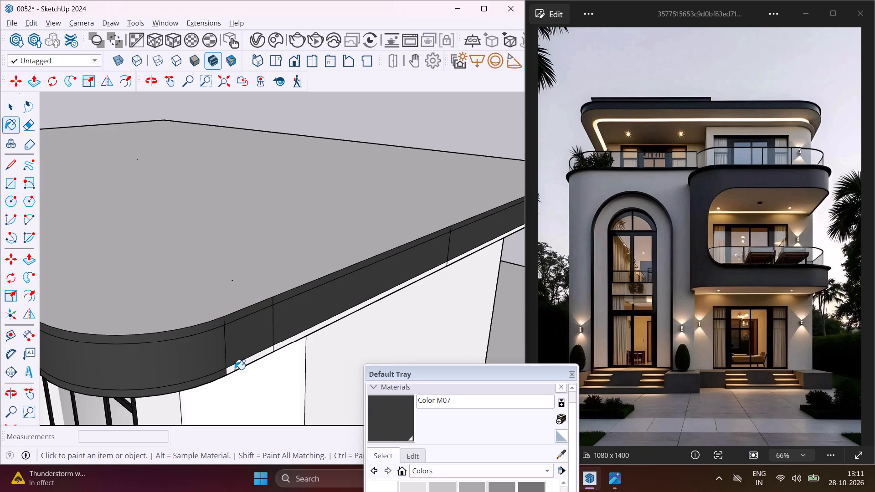
{"action": "left_click", "coordinate": [235, 369]}
{"action": "left_click", "coordinate": [281, 347]}
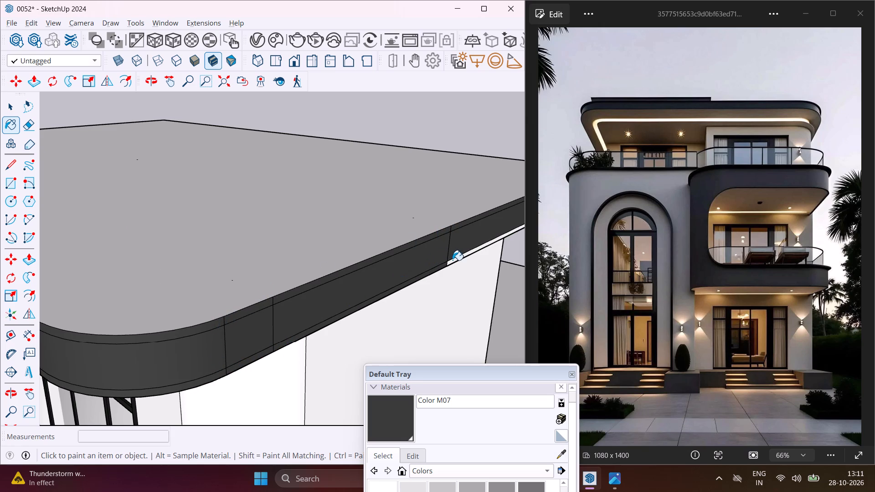
{"action": "left_click", "coordinate": [455, 260]}
Examine the painted roof slab edges and the villa's overall exterior from the front and side.
{"action": "scroll", "coordinate": [370, 270], "scroll_direction": "down", "scroll_amount": 5}
{"action": "middle_click_drag", "start_coordinate": [273, 304], "coordinate": [360, 303]}
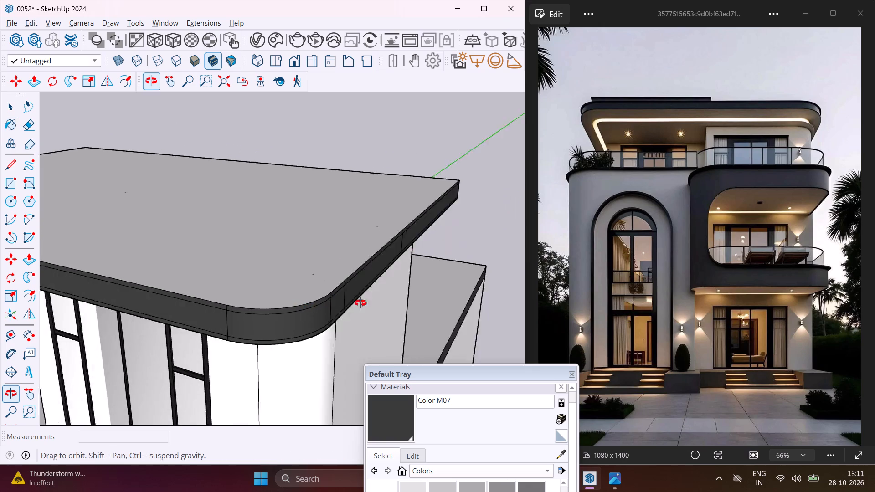
{"action": "middle_click_drag", "start_coordinate": [360, 303], "coordinate": [431, 283]}
{"action": "scroll", "coordinate": [377, 273], "scroll_direction": "down", "scroll_amount": 17}
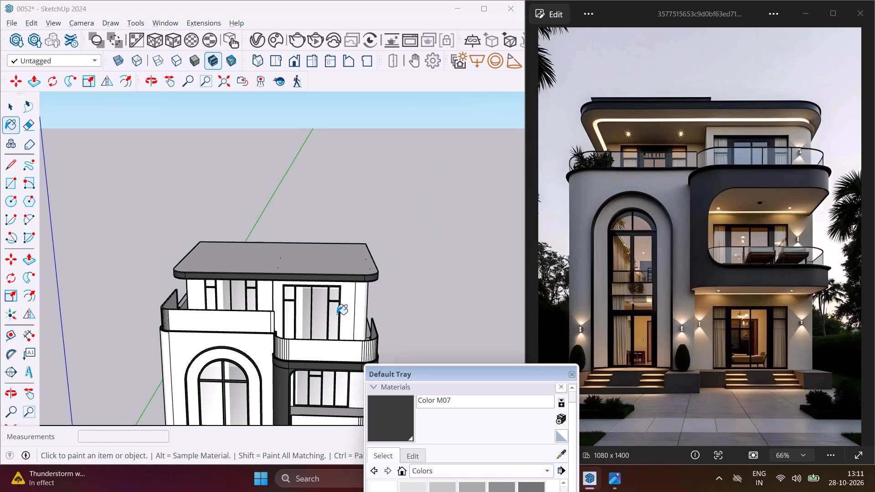
{"action": "middle_click_drag", "start_coordinate": [337, 314], "coordinate": [368, 211]}
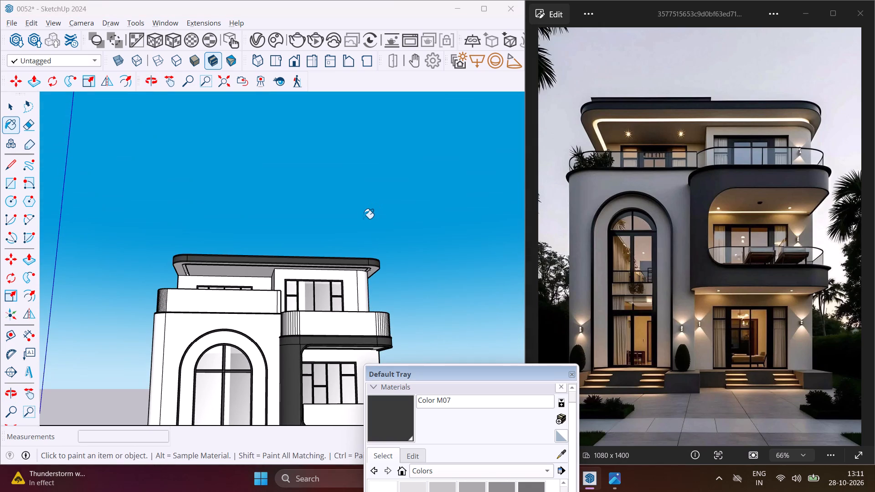
{"action": "scroll", "coordinate": [223, 326], "scroll_direction": "down", "scroll_amount": 4}
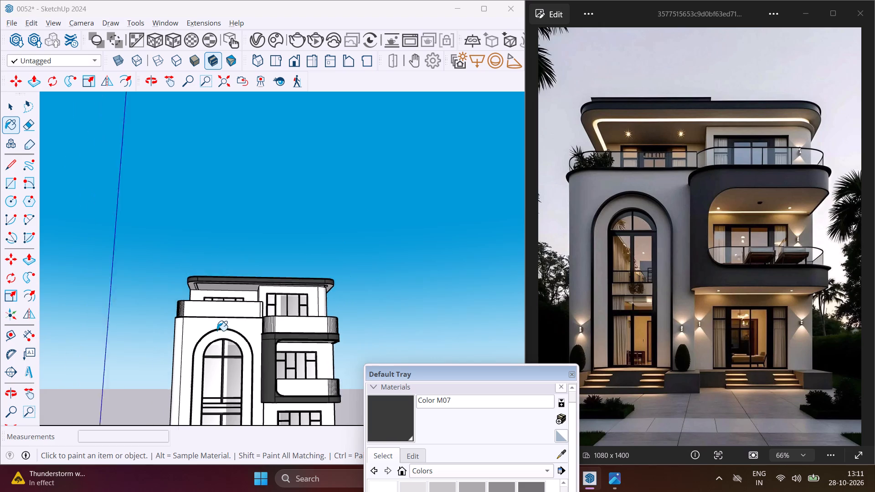
{"action": "scroll", "coordinate": [217, 331], "scroll_direction": "down", "scroll_amount": 6}
{"action": "middle_click_drag", "start_coordinate": [214, 332], "coordinate": [252, 352]}
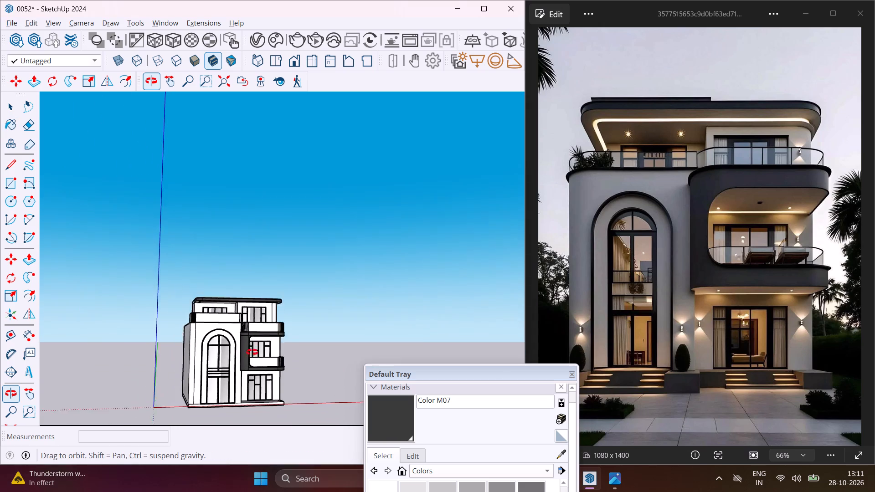
{"action": "middle_click_drag", "start_coordinate": [252, 352], "coordinate": [303, 374]}
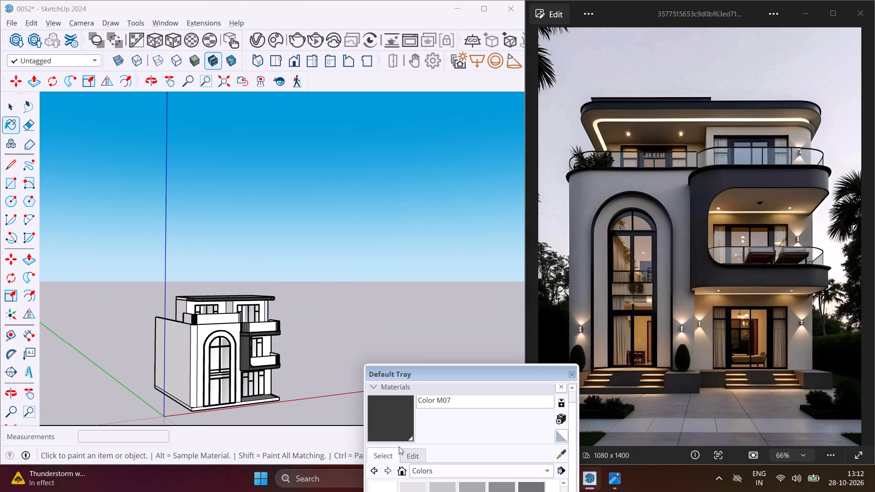
Choose Mirror 02 from the Glass and Mirrors collection and paint the middle balcony's straight front railing panel with it.
{"action": "left_click", "coordinate": [423, 469]}
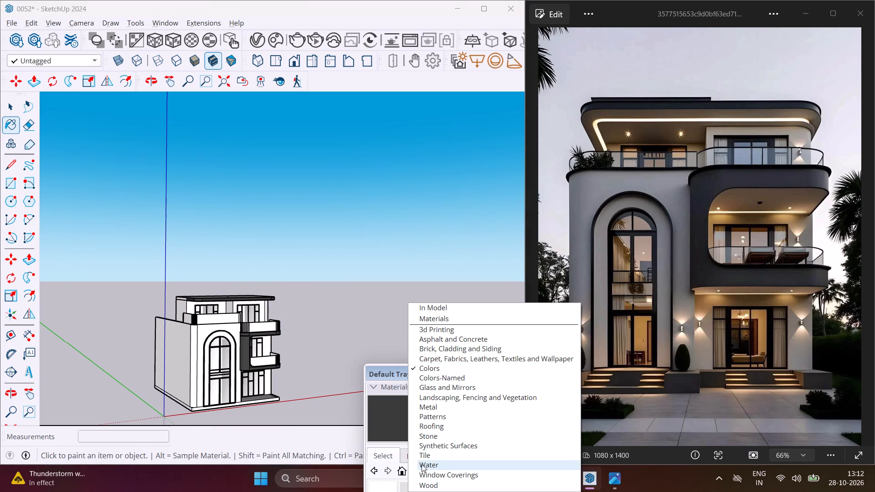
{"action": "scroll", "coordinate": [422, 464], "scroll_direction": "down", "scroll_amount": 1}
{"action": "left_click", "coordinate": [432, 386]}
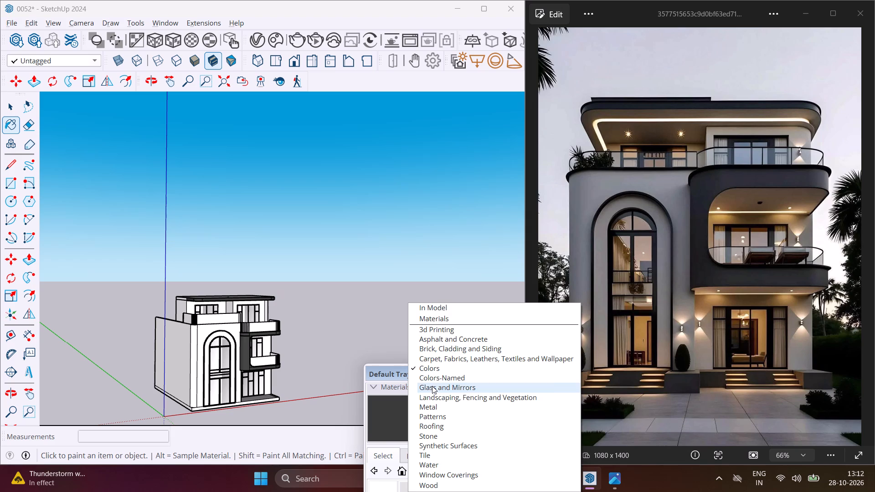
{"action": "scroll", "coordinate": [388, 419], "scroll_direction": "down", "scroll_amount": 4}
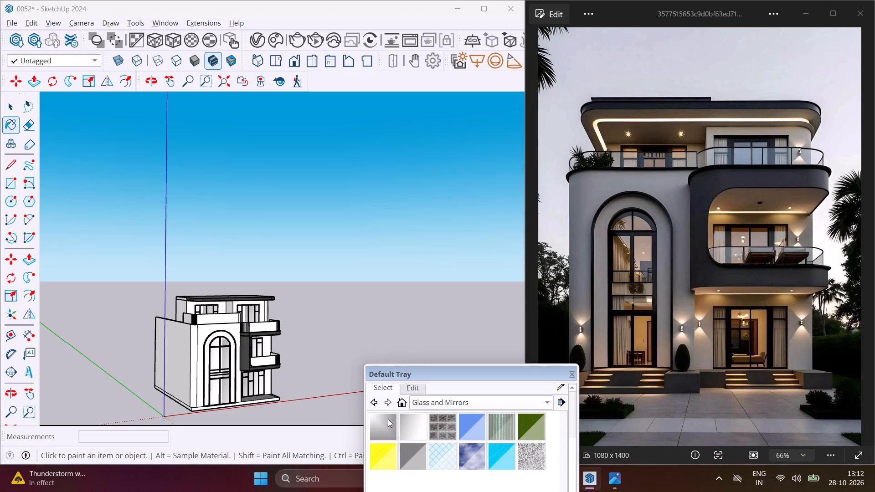
{"action": "left_click", "coordinate": [416, 424]}
{"action": "scroll", "coordinate": [256, 362], "scroll_direction": "up", "scroll_amount": 5}
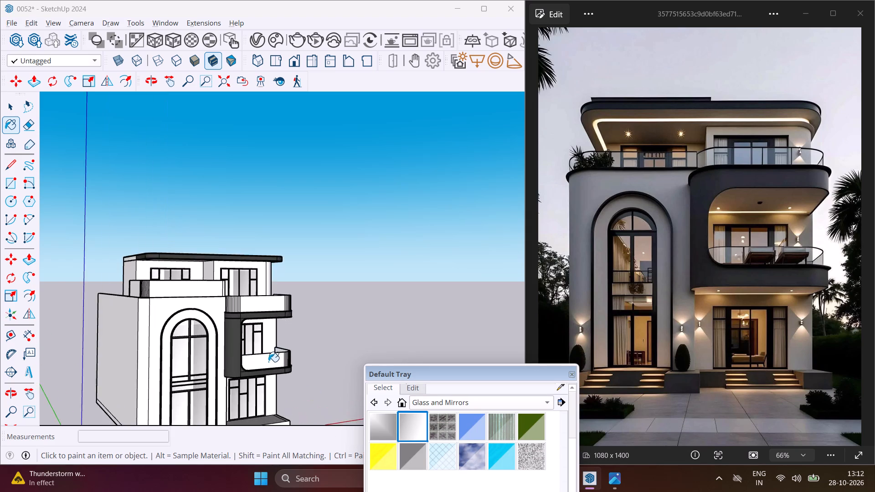
{"action": "scroll", "coordinate": [270, 361], "scroll_direction": "up", "scroll_amount": 12}
{"action": "left_click", "coordinate": [278, 364]}
Paint segments of the middle balcony railing's curved corner with Mirror 02.
{"action": "middle_click_drag", "start_coordinate": [301, 355], "coordinate": [161, 386]}
{"action": "scroll", "coordinate": [307, 358], "scroll_direction": "up", "scroll_amount": 3}
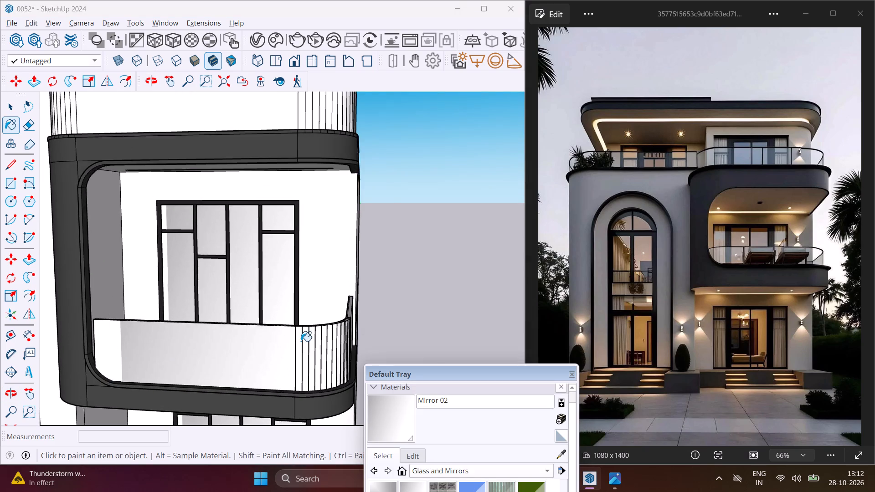
{"action": "scroll", "coordinate": [301, 341], "scroll_direction": "up", "scroll_amount": 7}
{"action": "left_click", "coordinate": [299, 335]}
{"action": "left_click", "coordinate": [312, 331]}
{"action": "left_click", "coordinate": [323, 328]}
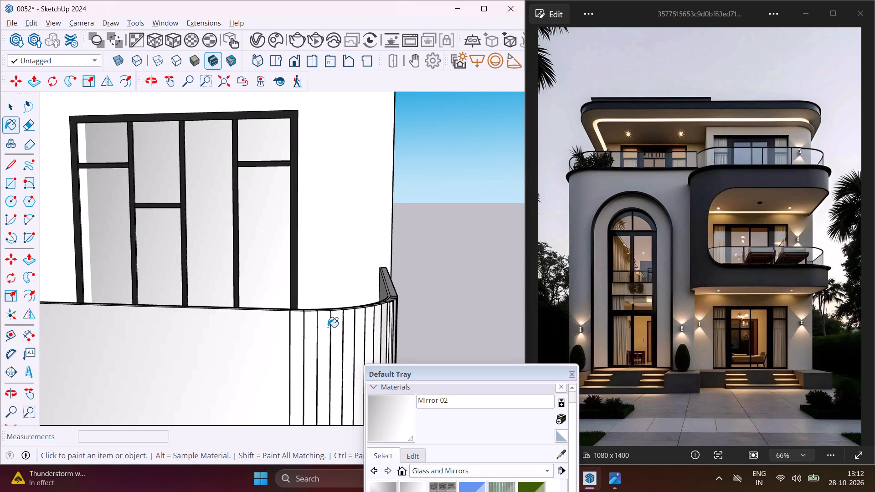
{"action": "scroll", "coordinate": [335, 324], "scroll_direction": "up", "scroll_amount": 6}
{"action": "left_click", "coordinate": [340, 320]}
{"action": "scroll", "coordinate": [314, 320], "scroll_direction": "up", "scroll_amount": 6}
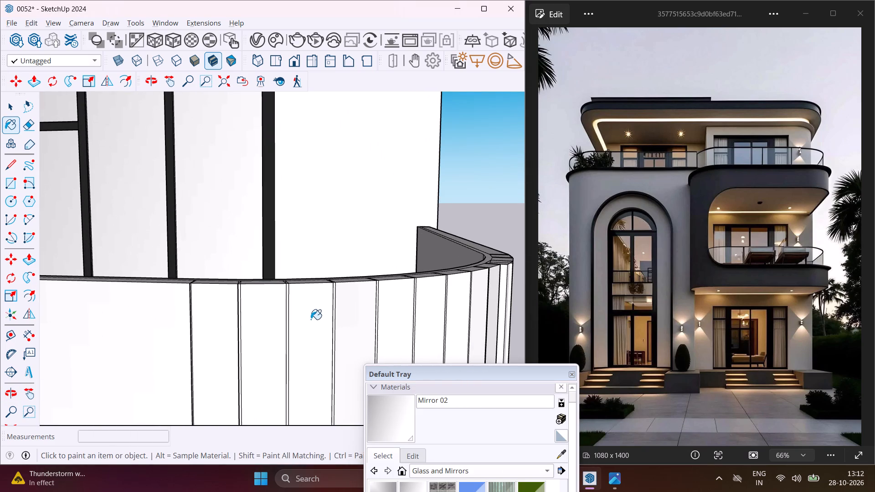
{"action": "scroll", "coordinate": [286, 306], "scroll_direction": "up", "scroll_amount": 4}
{"action": "left_click", "coordinate": [287, 305]}
{"action": "left_click_drag", "start_coordinate": [281, 288], "coordinate": [281, 297]}
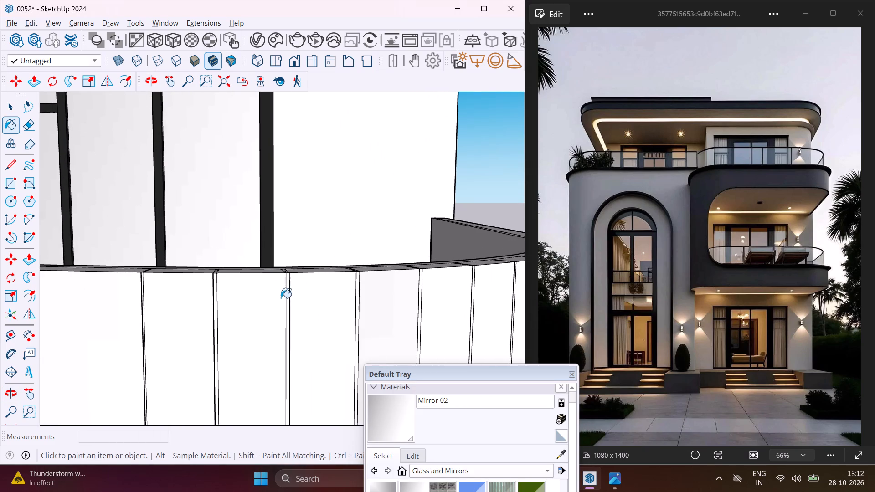
Examine the middle balcony railing from above and the villa's whole front façade, with painting ended.
{"action": "middle_click_drag", "start_coordinate": [281, 301], "coordinate": [293, 374]}
{"action": "scroll", "coordinate": [299, 316], "scroll_direction": "down", "scroll_amount": 20}
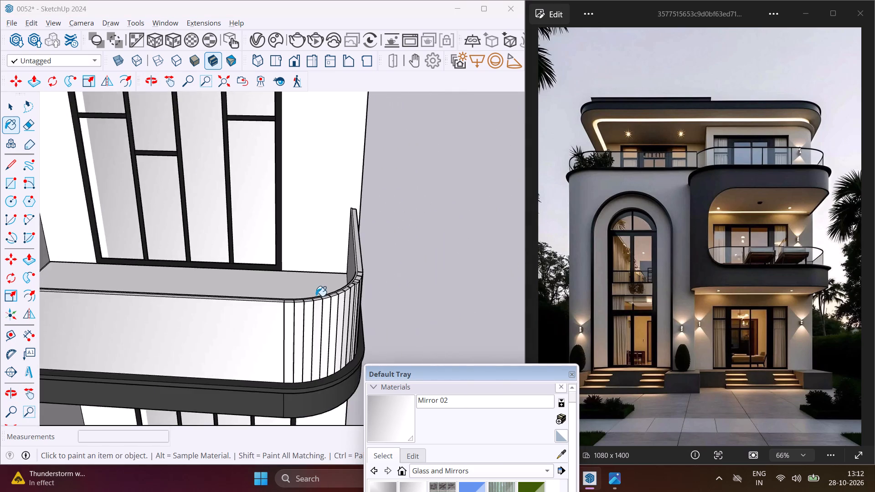
{"action": "scroll", "coordinate": [318, 278], "scroll_direction": "down", "scroll_amount": 12}
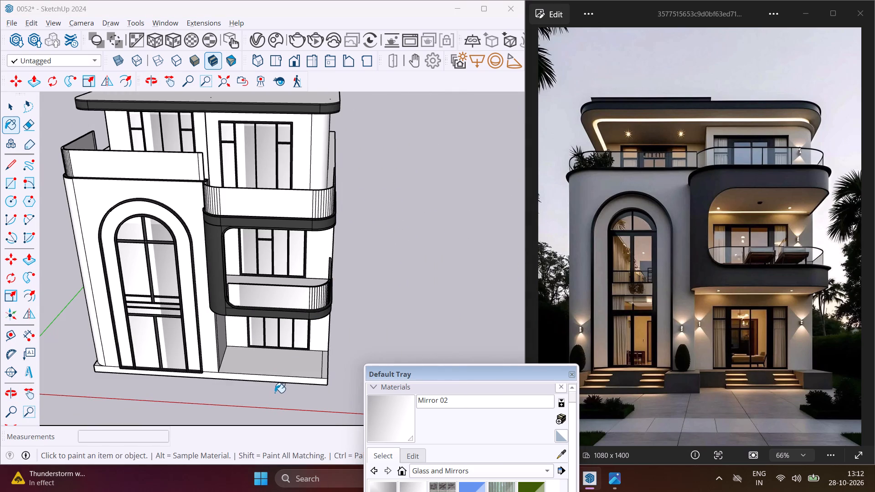
{"action": "middle_click_drag", "start_coordinate": [277, 391], "coordinate": [315, 319]}
{"action": "scroll", "coordinate": [313, 317], "scroll_direction": "down", "scroll_amount": 4}
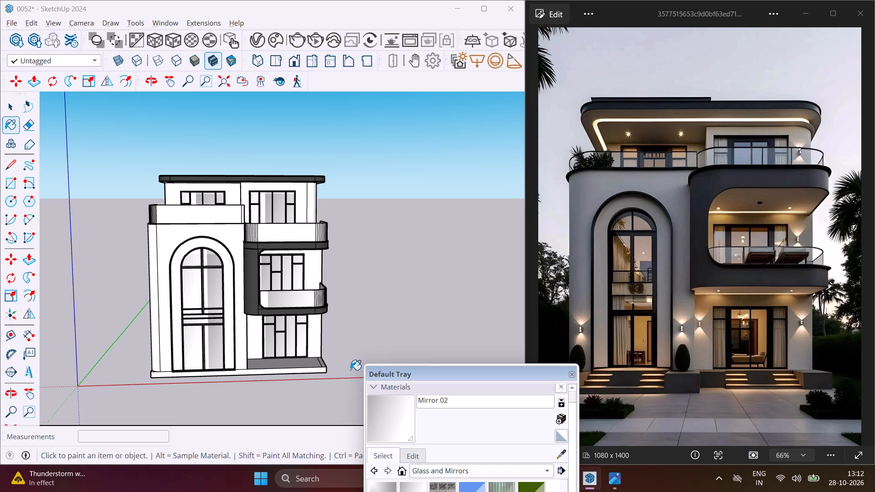
{"action": "key", "text": "Escape"}
{"action": "key", "text": "space"}
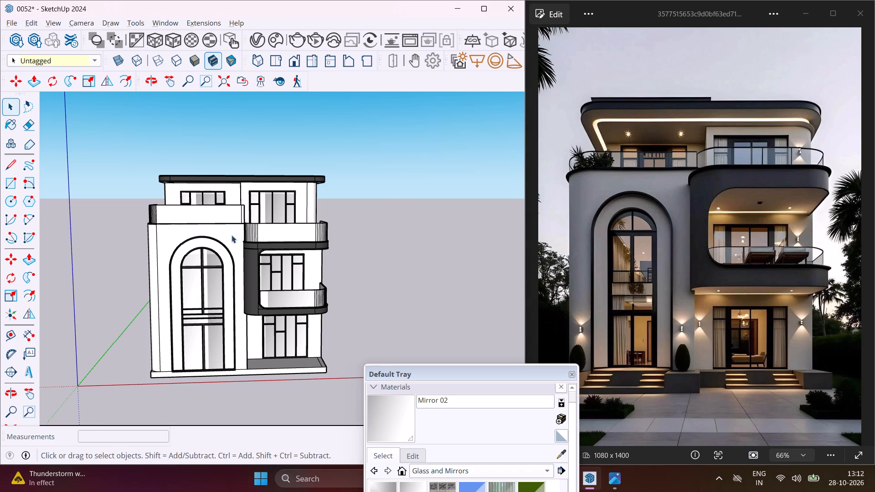
Enable the V-Ray render output's safe frame and set its aspect ratio to 4:3 - Picture.
{"action": "left_click", "coordinate": [272, 33]}
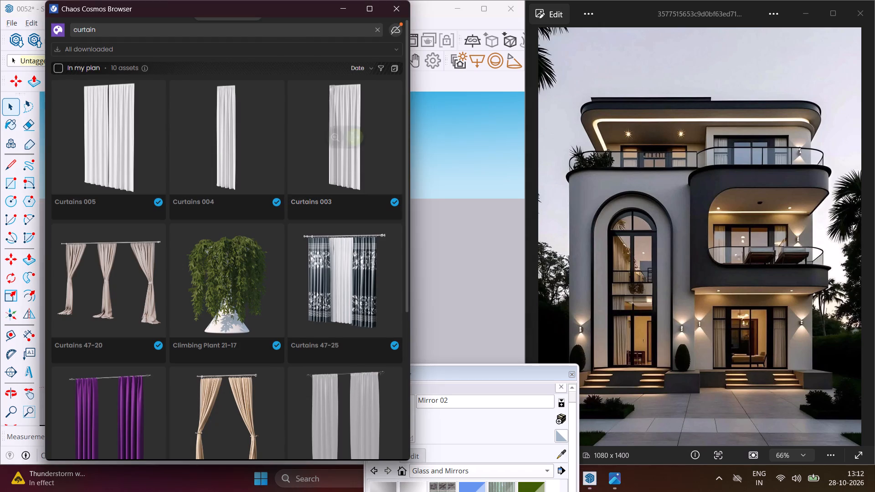
{"action": "left_click", "coordinate": [336, 6]}
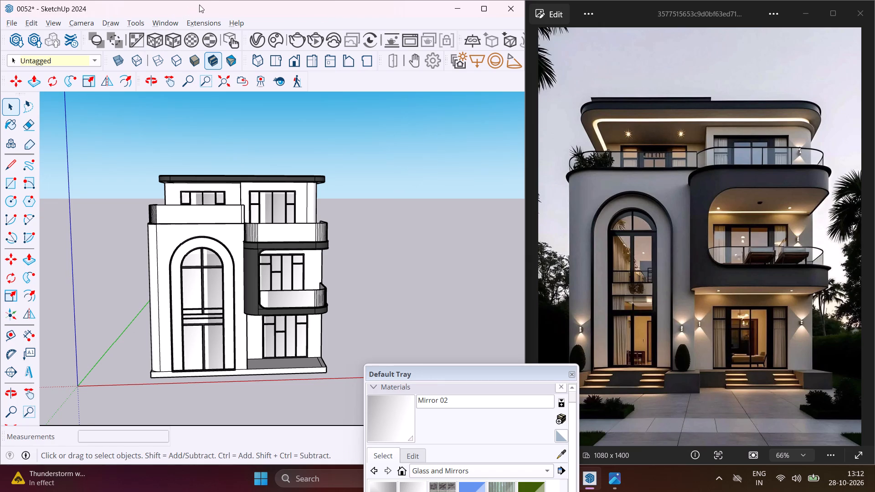
{"action": "left_click", "coordinate": [257, 38]}
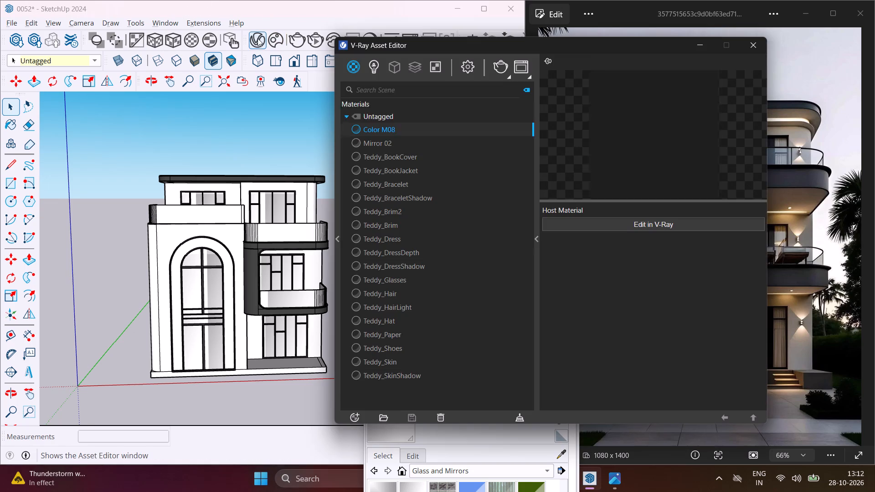
{"action": "left_click", "coordinate": [461, 69]}
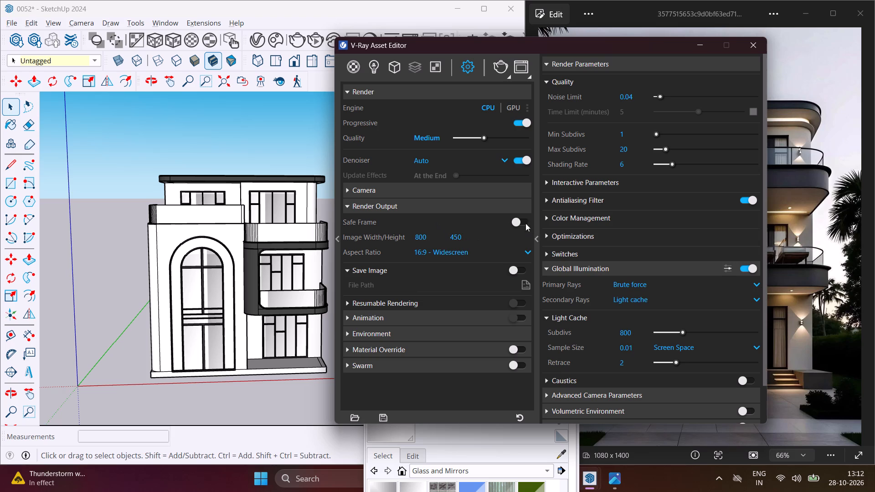
{"action": "left_click", "coordinate": [516, 221]}
{"action": "left_click", "coordinate": [527, 251]}
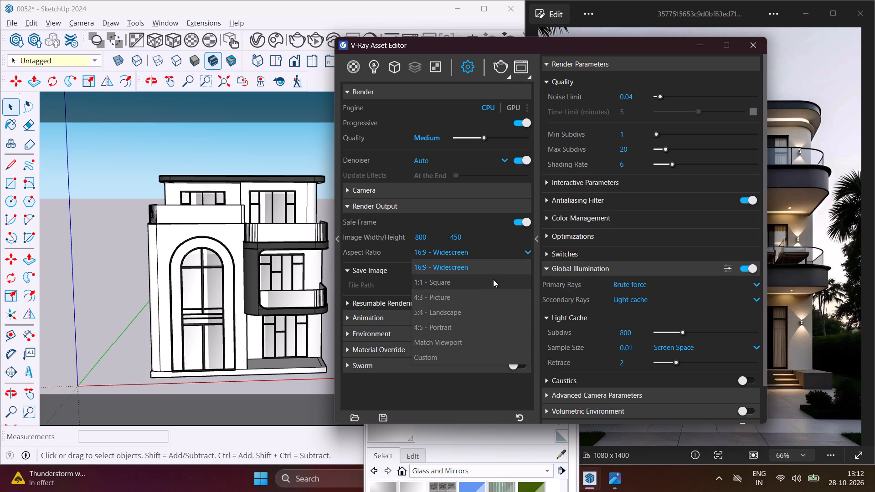
{"action": "left_click", "coordinate": [486, 297]}
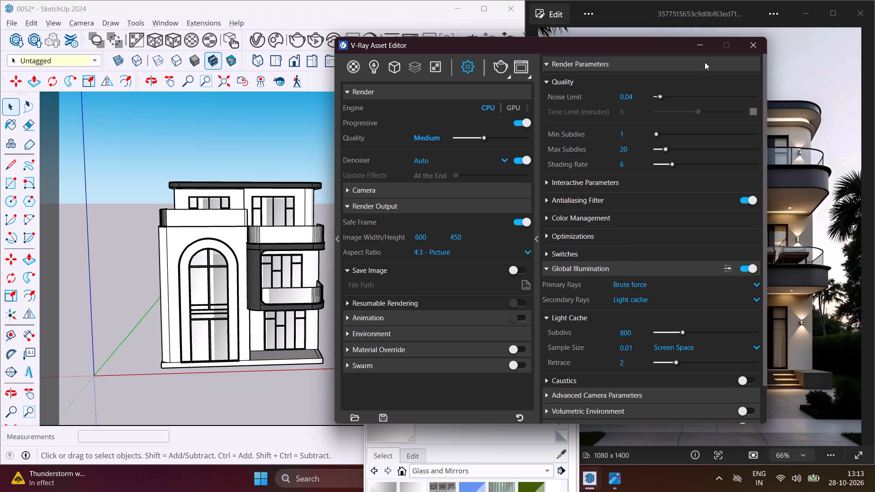
{"action": "left_click", "coordinate": [691, 50]}
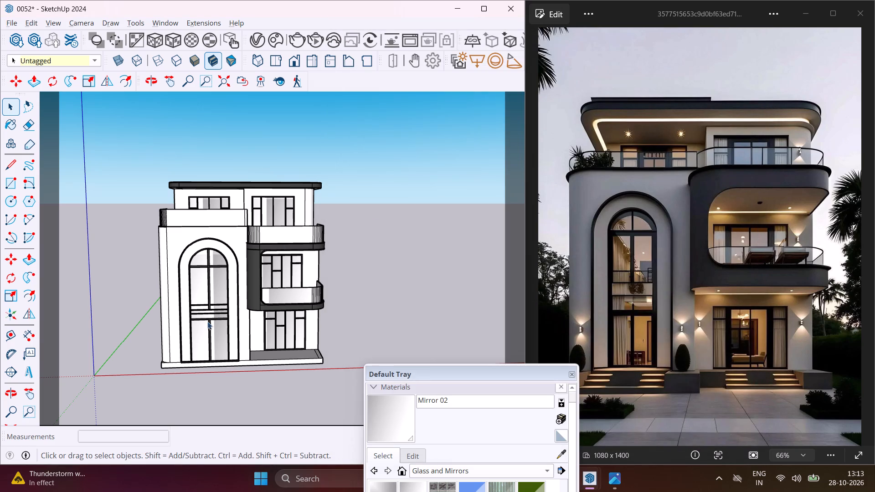
Frame the villa's front façade closer within the 4:3 safe frame, matching the reference's frontal view.
{"action": "scroll", "coordinate": [181, 318], "scroll_direction": "up", "scroll_amount": 4}
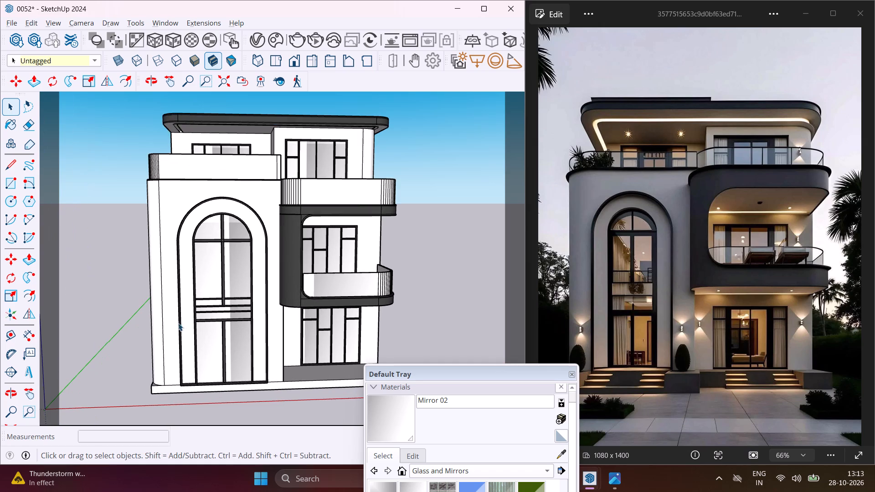
{"action": "middle_click_drag", "start_coordinate": [165, 337], "coordinate": [151, 328]}
{"action": "scroll", "coordinate": [165, 337], "scroll_direction": "up", "scroll_amount": 1}
{"action": "scroll", "coordinate": [151, 328], "scroll_direction": "down", "scroll_amount": 1}
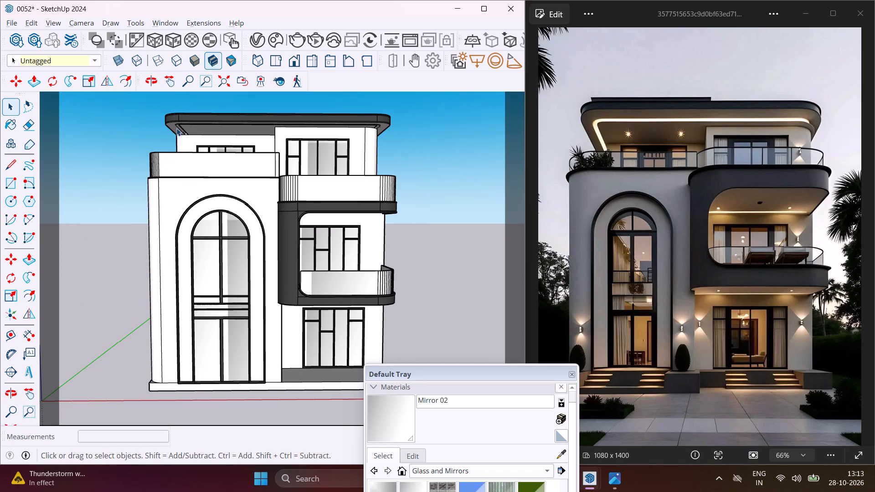
Fine-tune the camera so the villa's whole front façade sits centred and slightly larger within the 4:3 safe frame, matching the reference.
{"action": "left_click", "coordinate": [174, 85]}
{"action": "left_click_drag", "start_coordinate": [188, 339], "coordinate": [186, 347]}
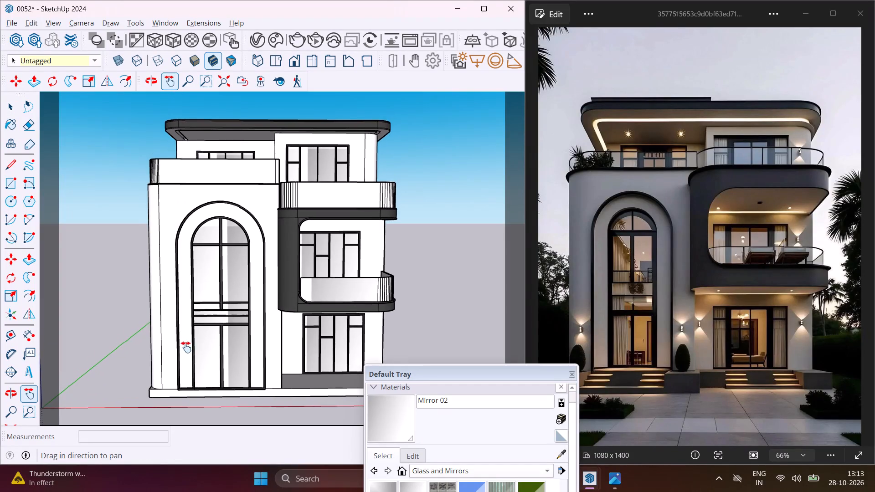
{"action": "left_click_drag", "start_coordinate": [186, 347], "coordinate": [180, 351]}
{"action": "scroll", "coordinate": [179, 358], "scroll_direction": "up", "scroll_amount": 1}
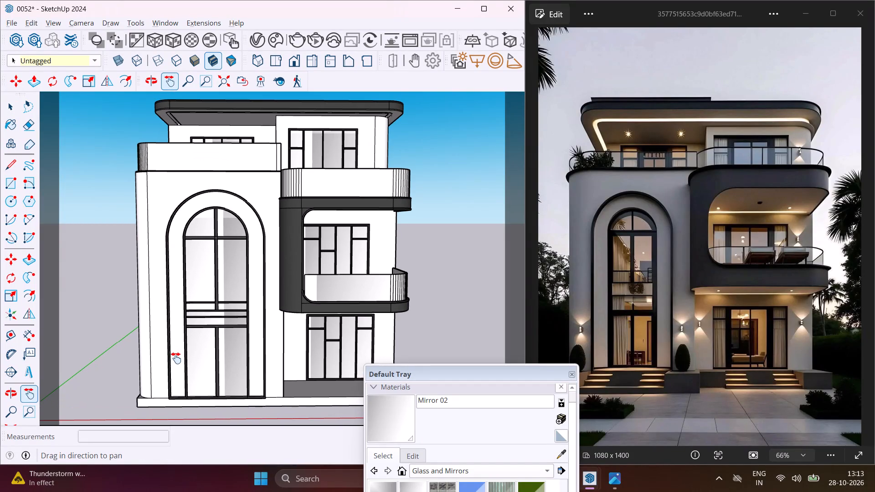
{"action": "middle_click_drag", "start_coordinate": [175, 358], "coordinate": [173, 348]}
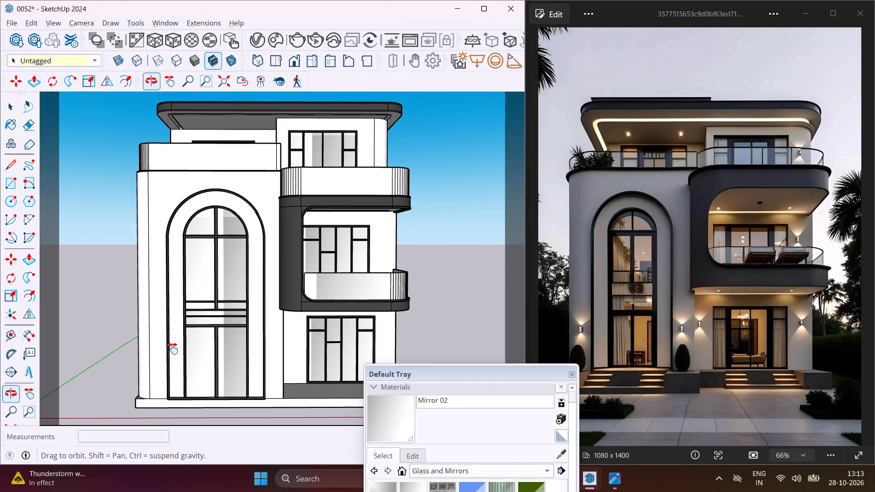
{"action": "scroll", "coordinate": [168, 348], "scroll_direction": "up", "scroll_amount": 1}
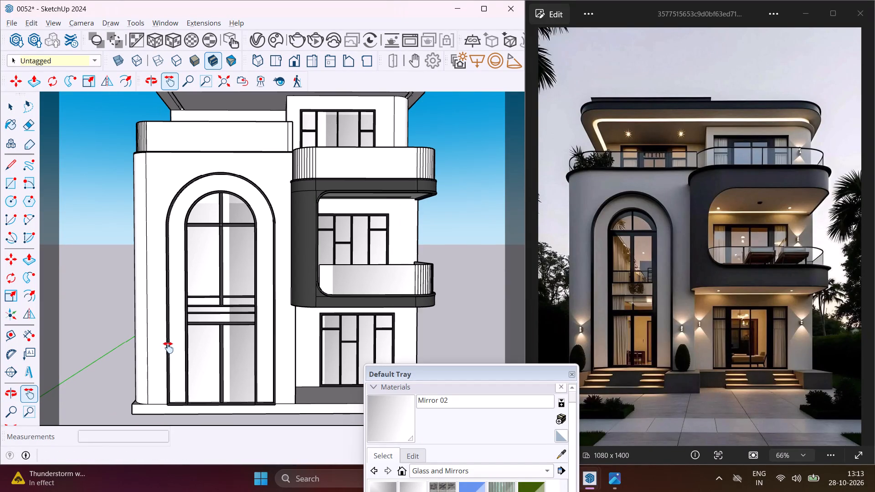
{"action": "left_click_drag", "start_coordinate": [168, 348], "coordinate": [165, 359]}
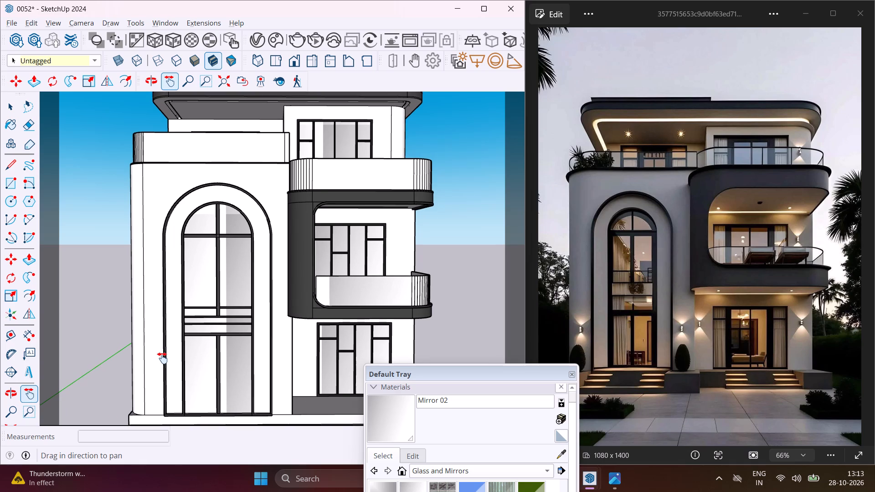
{"action": "scroll", "coordinate": [162, 358], "scroll_direction": "down", "scroll_amount": 1}
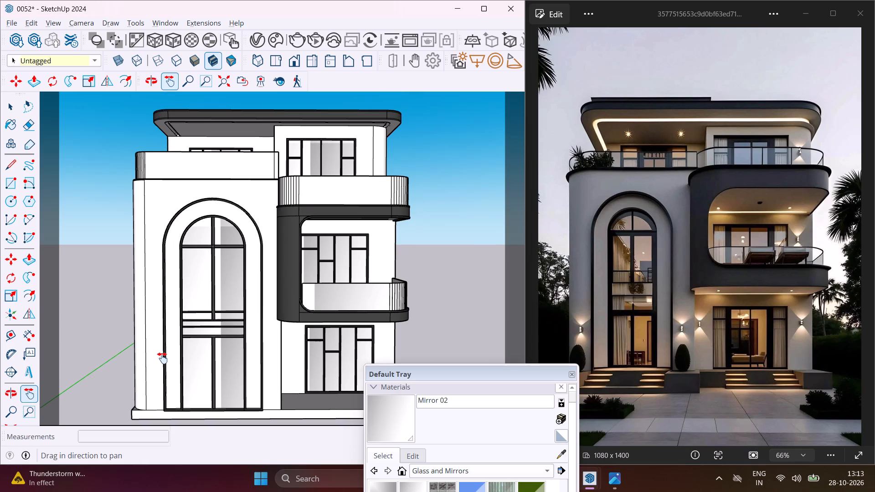
Save the villa model.
{"action": "key", "text": "ctrl+s"}
Minimise the SketchUp window and the elevation folder window, keeping the reference image open.
{"action": "left_click", "coordinate": [463, 2]}
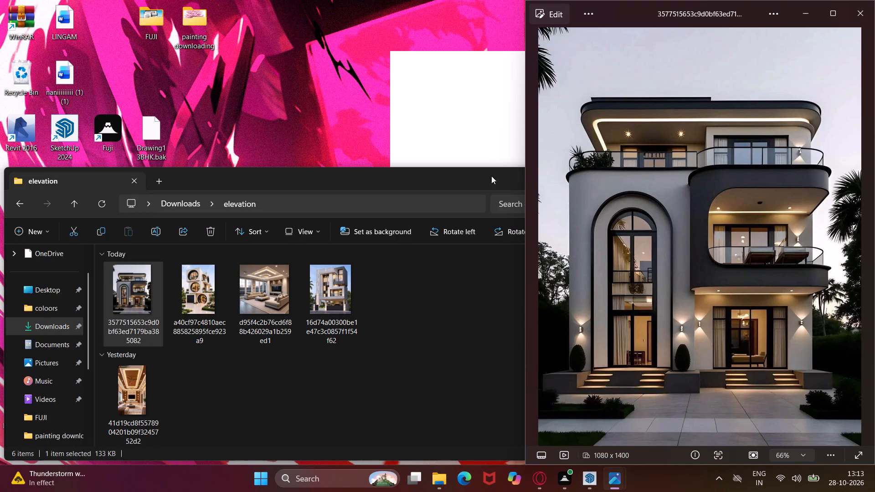
{"action": "left_click", "coordinate": [495, 179]}
{"action": "left_click", "coordinate": [574, 176]}
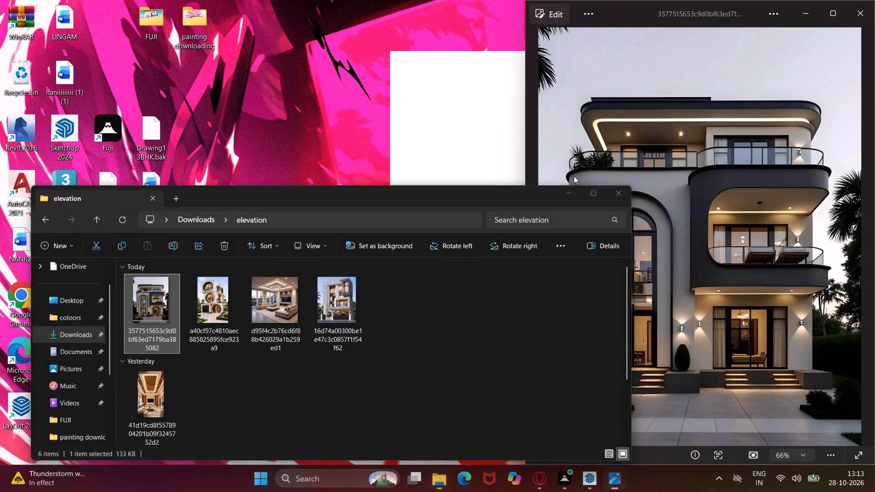